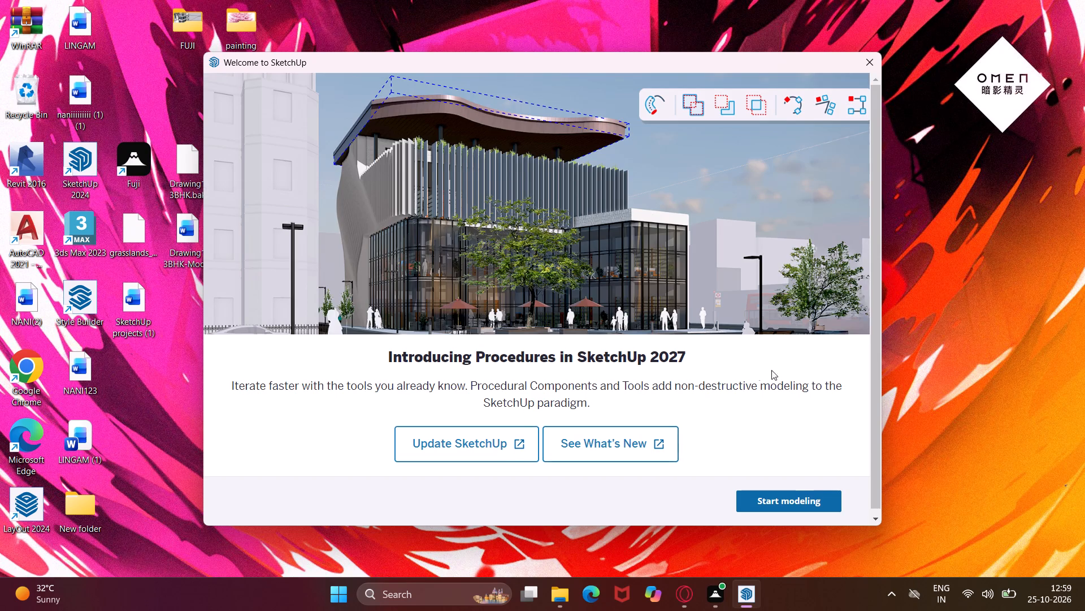
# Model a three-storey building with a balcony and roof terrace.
# Move past the SketchUp 2027 announcement to reach the Home page for creating or opening a model.
pyautogui.click(794, 500)
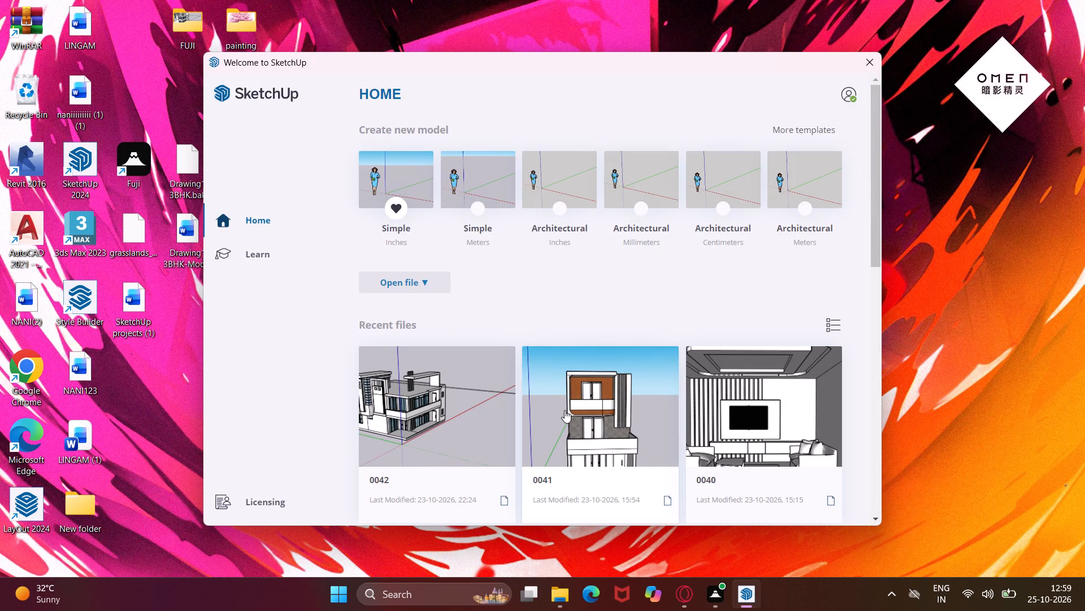
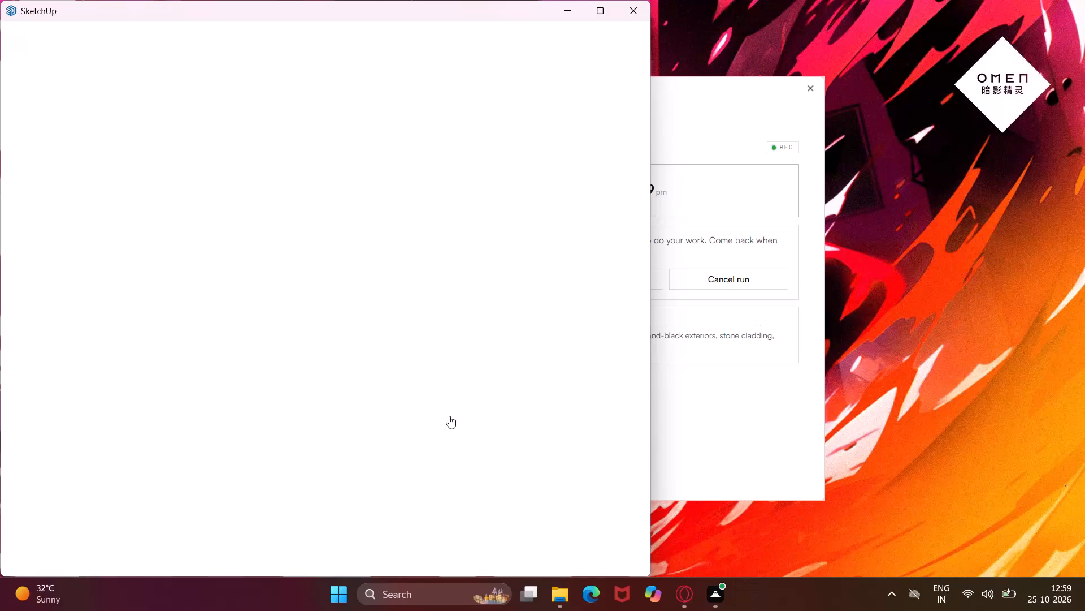
# Open the white-and-grey Housedekho villa image from the Downloads folder as a reference beside the model and close the folder.
pyautogui.click(566, 588)
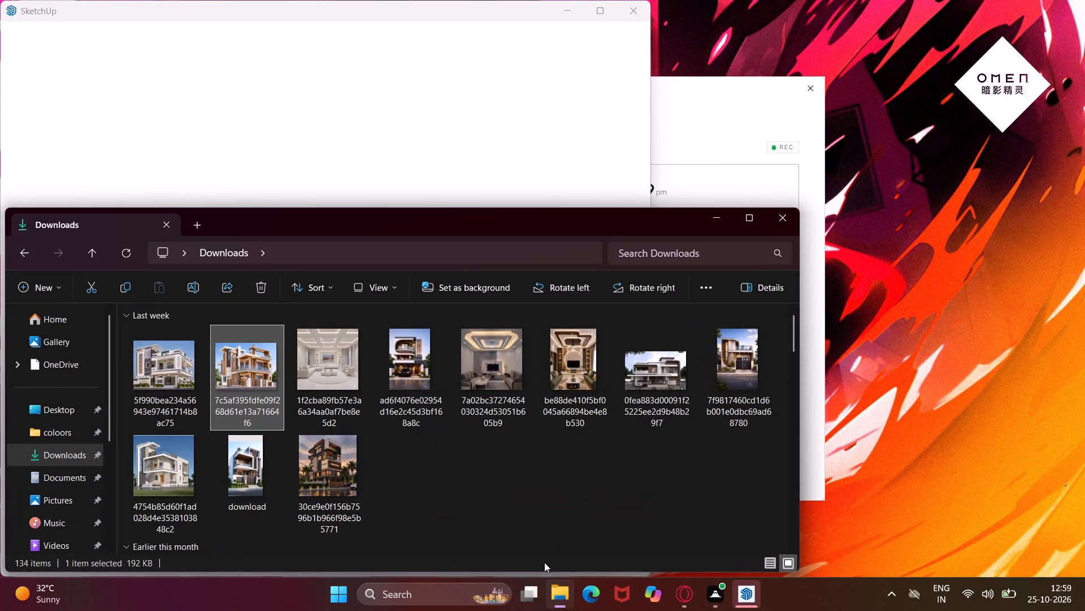
pyautogui.click(178, 389)
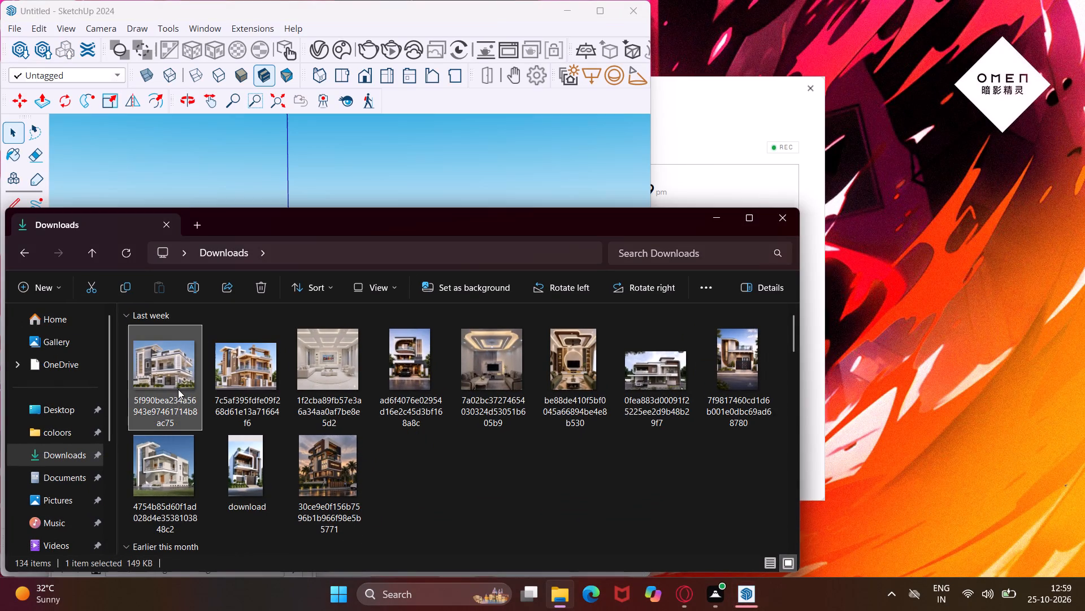
pyautogui.tripleClick(178, 389)
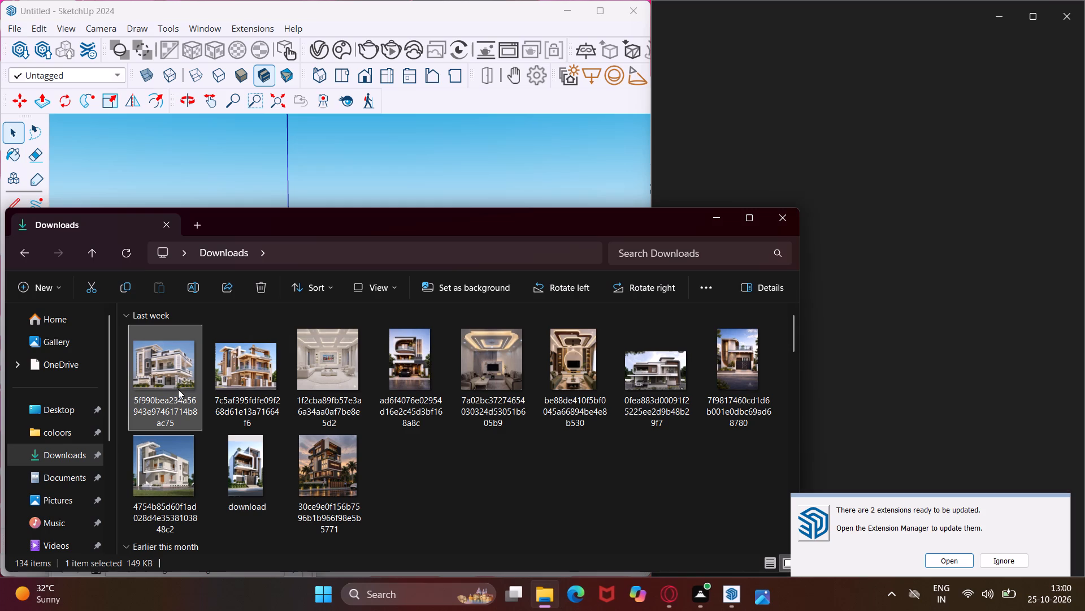
pyautogui.click(775, 214)
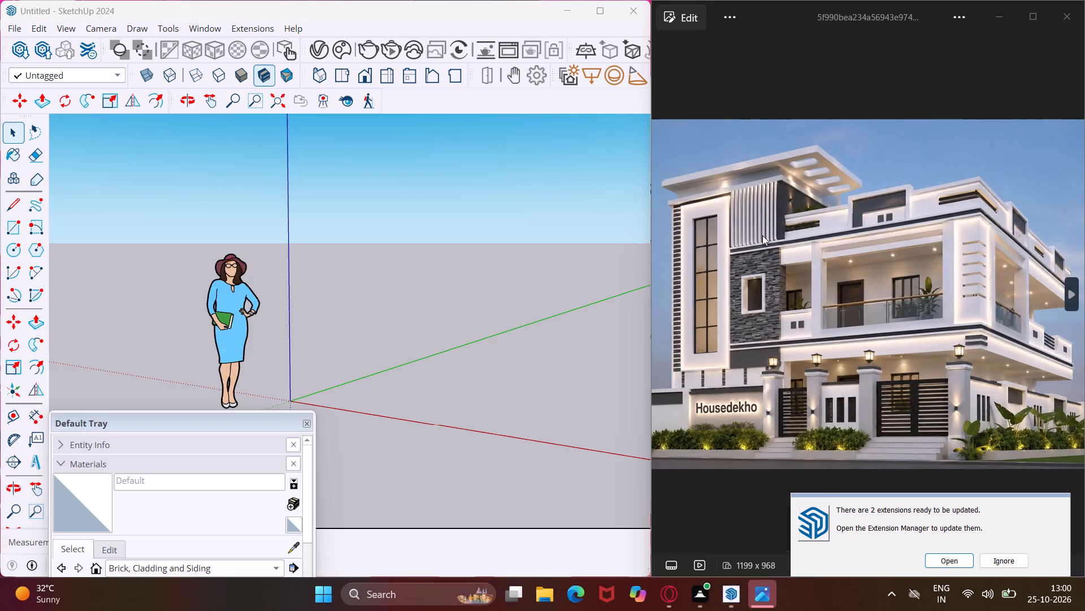
# Move the floating Default Tray down clear of the modeling area.
pyautogui.moveTo(225, 415); pyautogui.dragTo(235, 430)
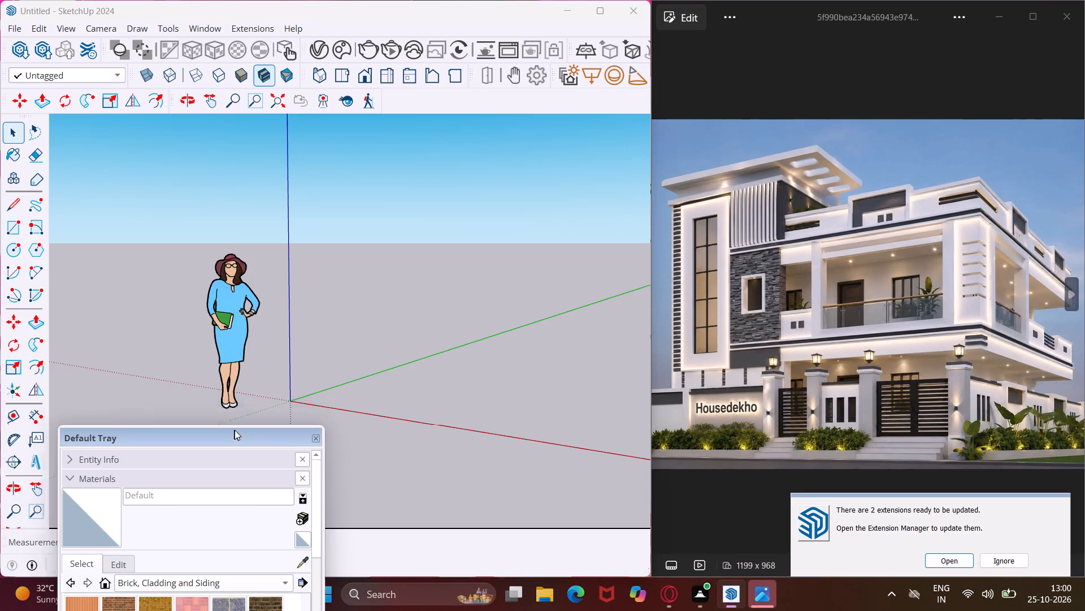
pyautogui.moveTo(235, 430); pyautogui.dragTo(301, 536)
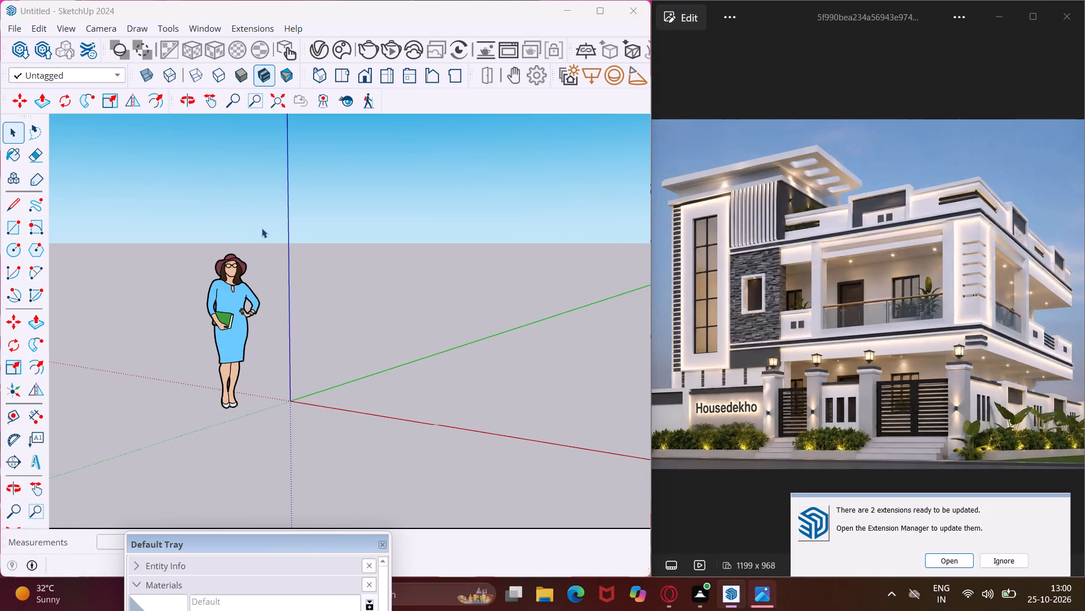
# Delete the default human figure from the model.
pyautogui.moveTo(261, 228); pyautogui.dragTo(164, 461)
pyautogui.press('F12')
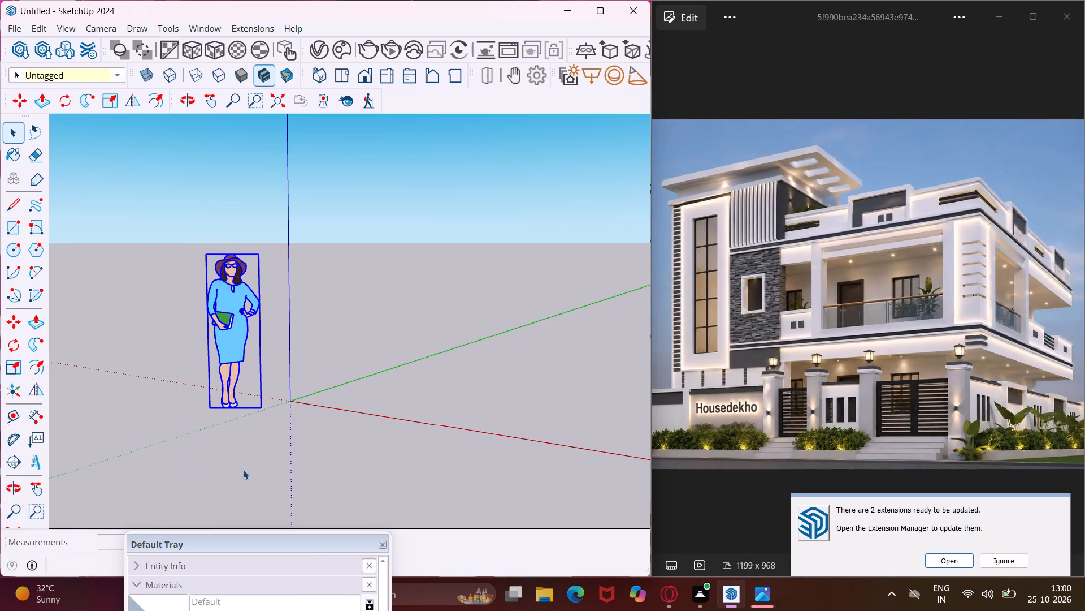
pyautogui.press('Delete')
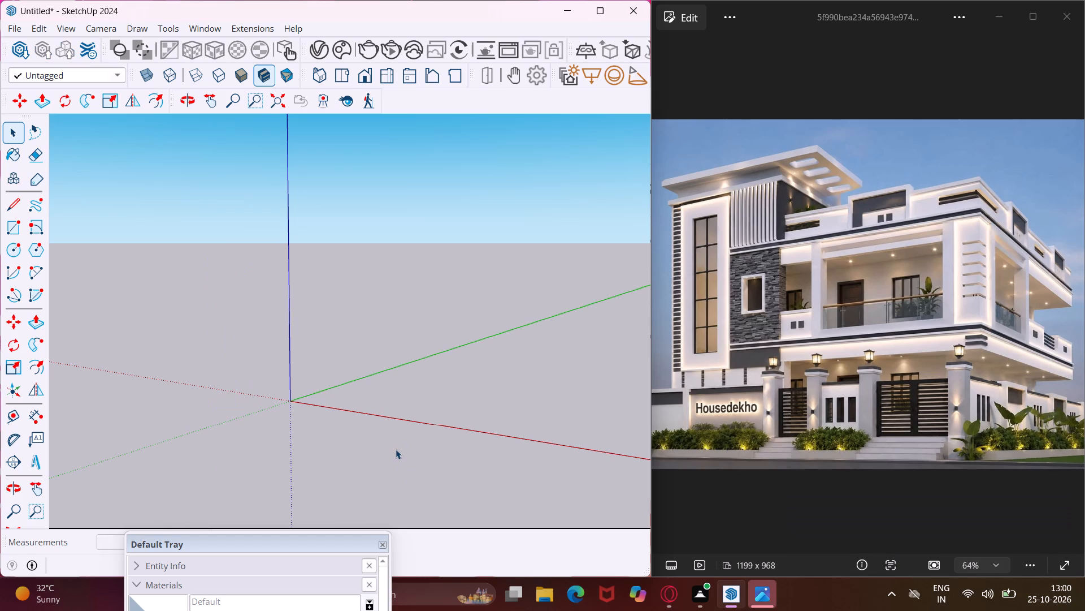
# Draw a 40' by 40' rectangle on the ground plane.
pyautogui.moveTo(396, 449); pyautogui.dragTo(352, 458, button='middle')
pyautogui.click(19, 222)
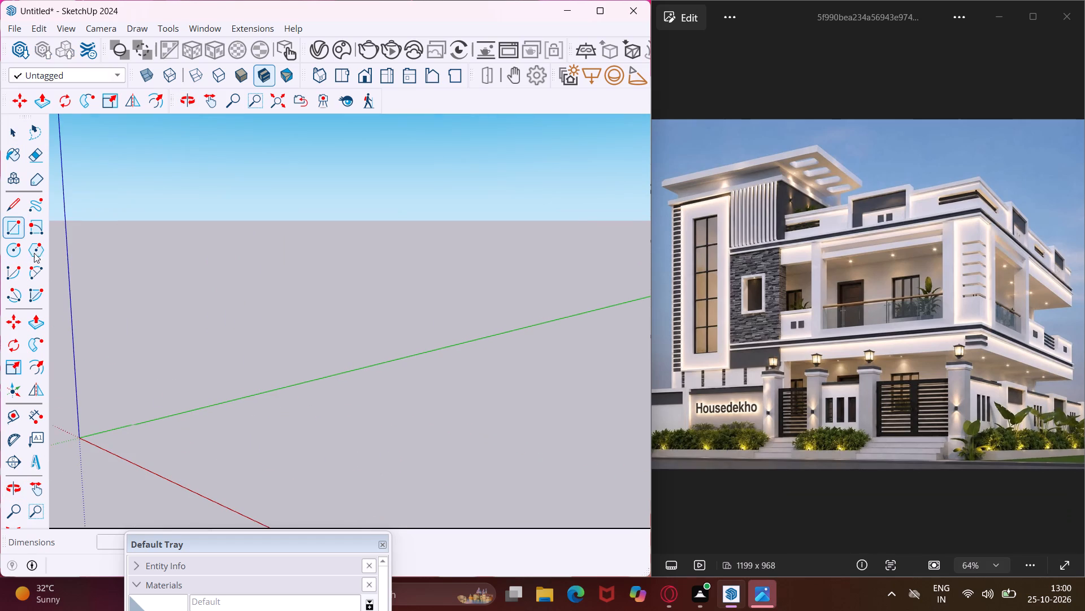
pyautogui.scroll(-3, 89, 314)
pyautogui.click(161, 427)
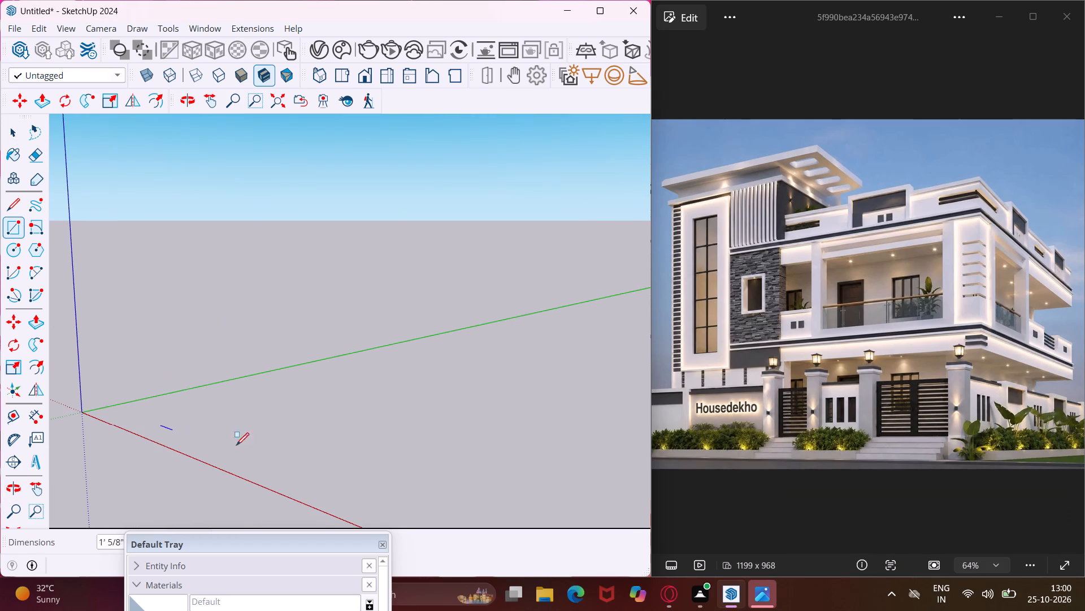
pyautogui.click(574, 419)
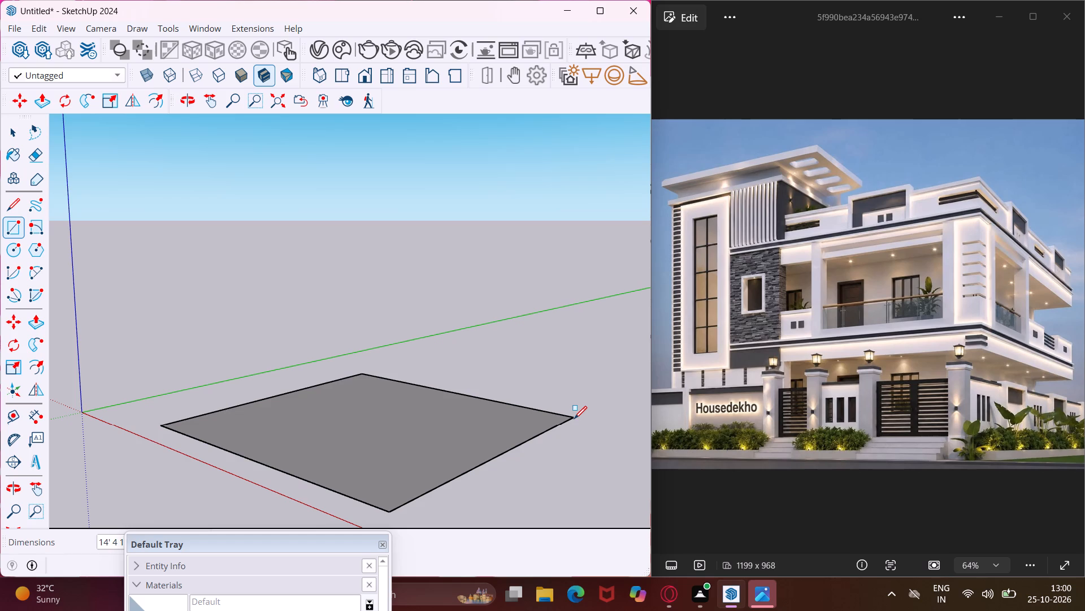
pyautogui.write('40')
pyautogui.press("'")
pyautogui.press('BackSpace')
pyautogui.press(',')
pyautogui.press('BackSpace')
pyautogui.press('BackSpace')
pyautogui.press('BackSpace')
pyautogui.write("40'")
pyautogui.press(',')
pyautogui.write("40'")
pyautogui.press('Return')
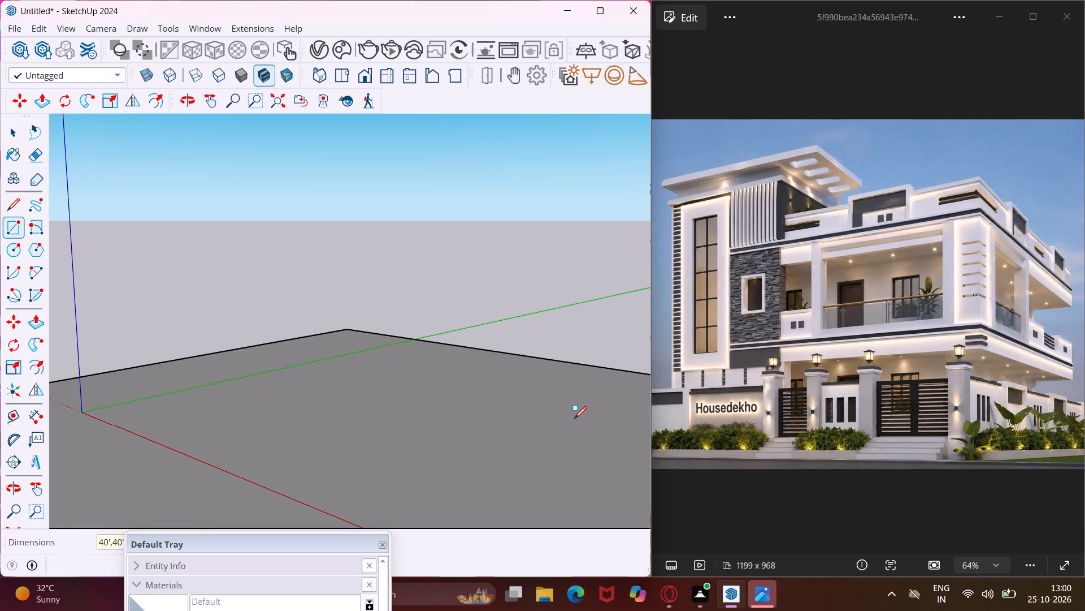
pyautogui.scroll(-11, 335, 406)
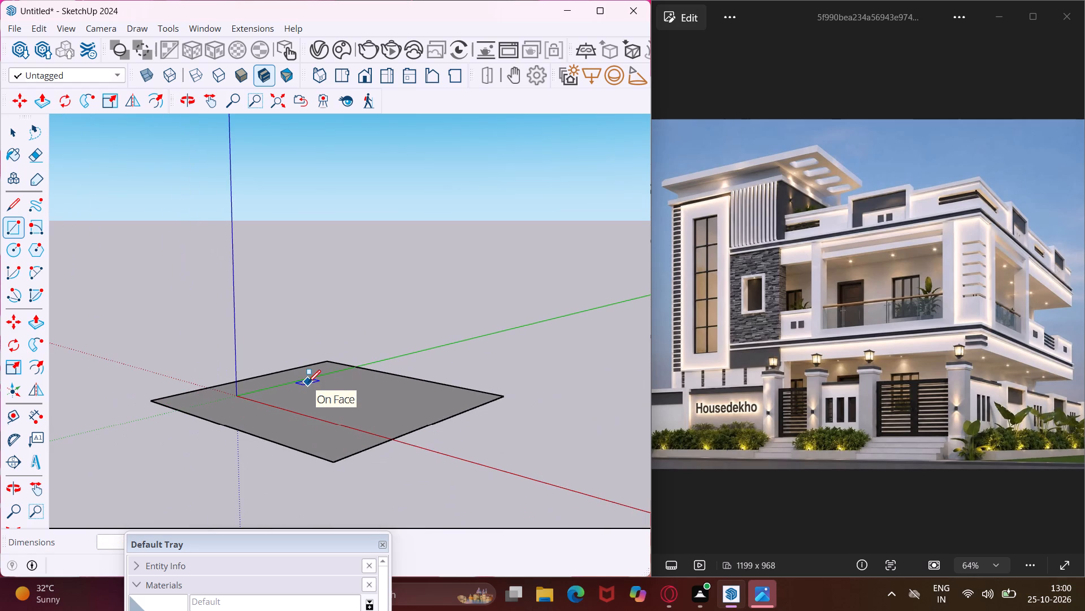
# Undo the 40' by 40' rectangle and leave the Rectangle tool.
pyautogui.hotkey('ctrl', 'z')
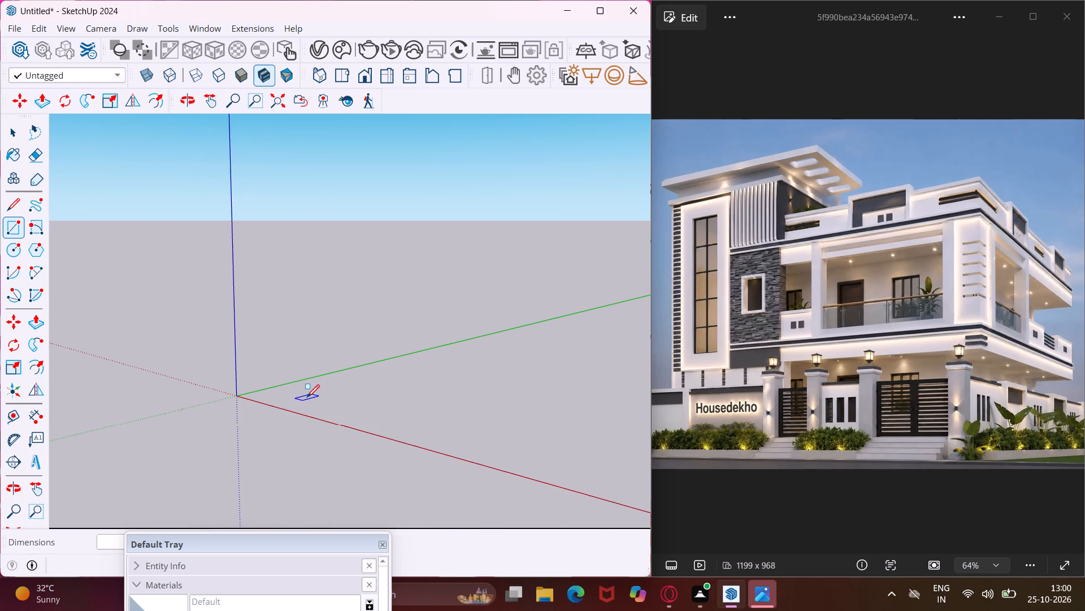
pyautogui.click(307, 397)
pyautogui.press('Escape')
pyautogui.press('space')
# Draw a 30' by 30' rectangle on the ground plane, between the red and green axes, as the house footprint.
pyautogui.moveTo(471, 410); pyautogui.dragTo(437, 471, button='middle')
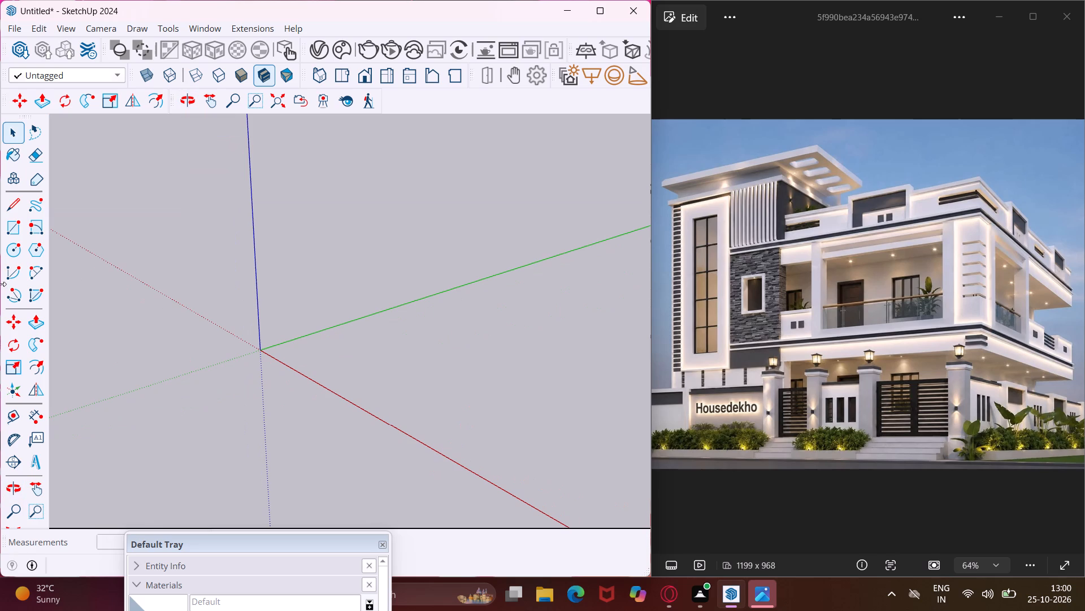
pyautogui.click(3, 234)
pyautogui.click(345, 352)
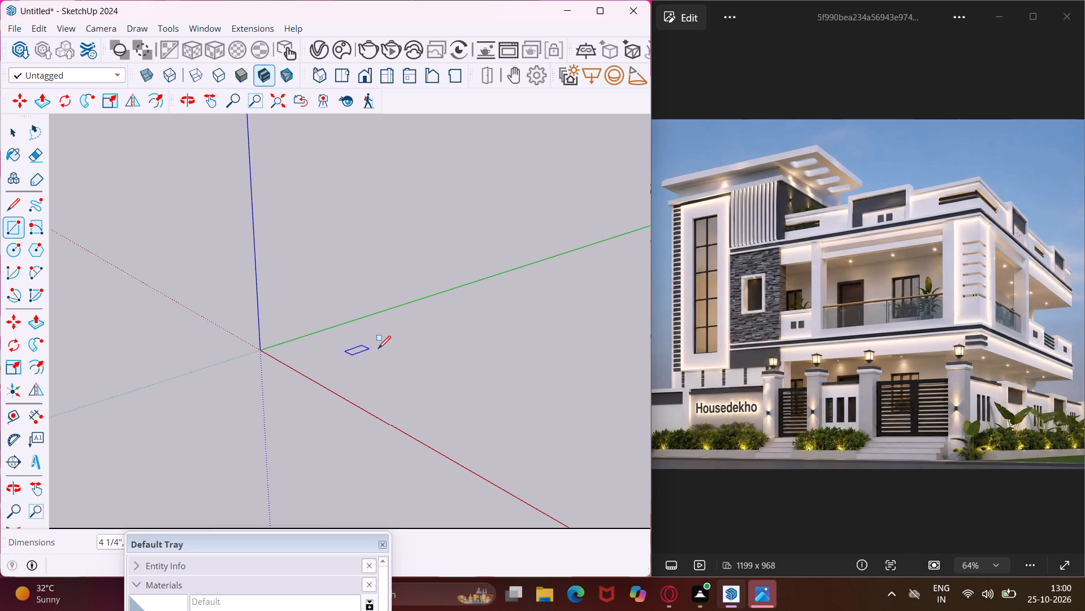
pyautogui.click(610, 365)
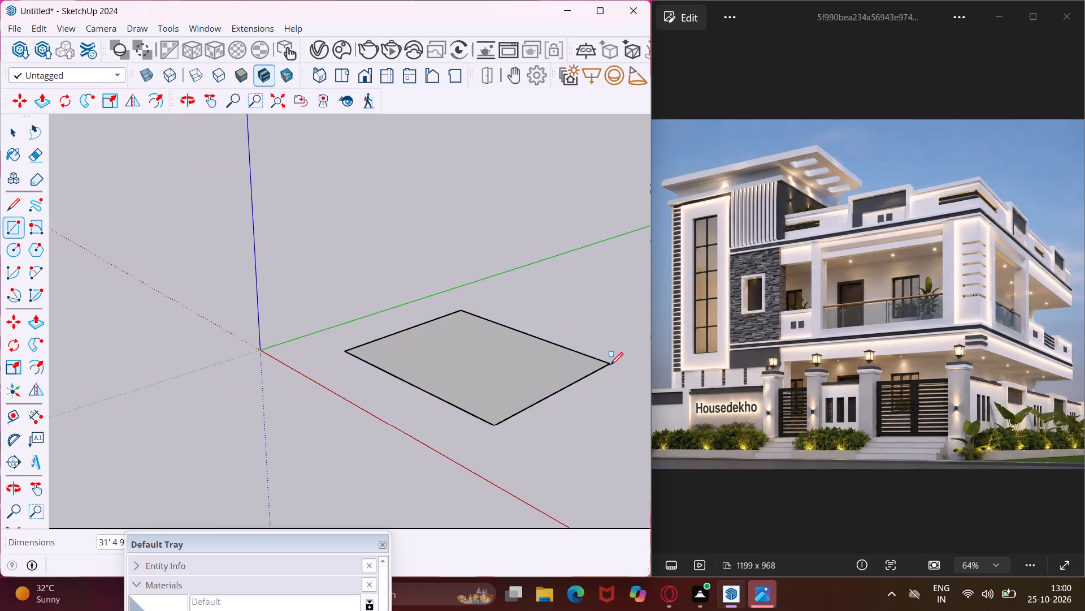
pyautogui.write('30')
pyautogui.press("'")
pyautogui.write(",30'")
pyautogui.press('Return')
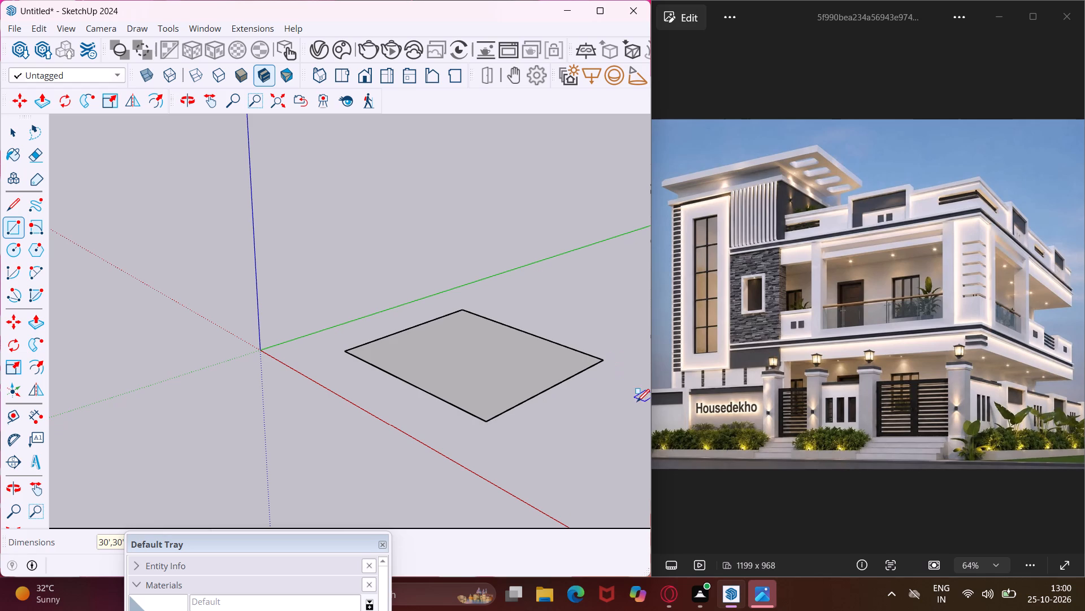
pyautogui.press('Escape')
pyautogui.press('space')
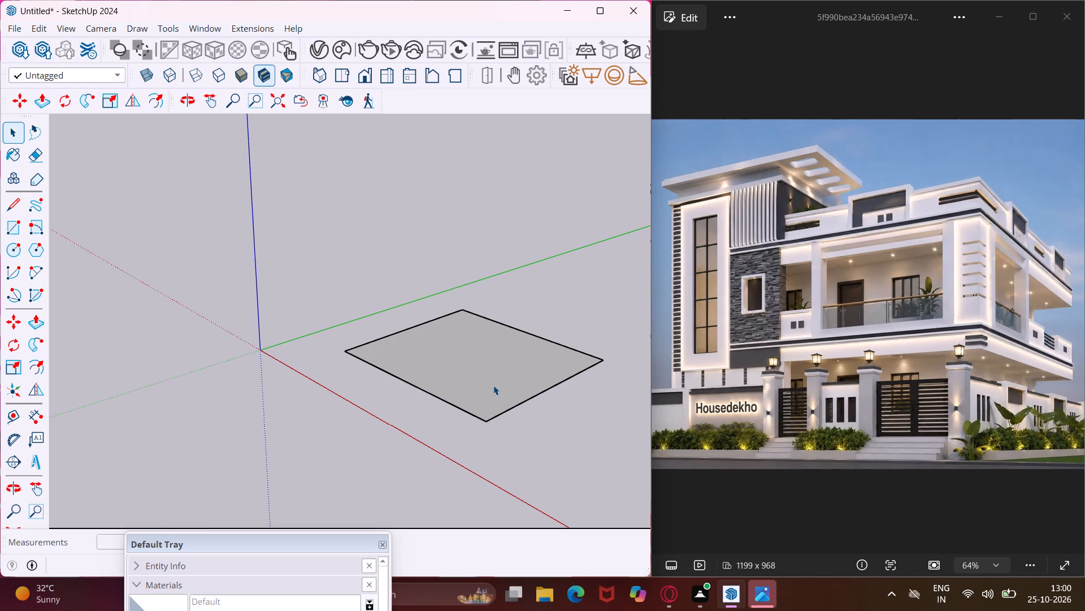
# Place guides 9" inside two footprint edges: the one alongside the green axis and the far one parallel to the red axis.
pyautogui.scroll(4, 493, 385)
pyautogui.moveTo(493, 385); pyautogui.dragTo(506, 445, button='middle')
pyautogui.scroll(-1, 448, 403)
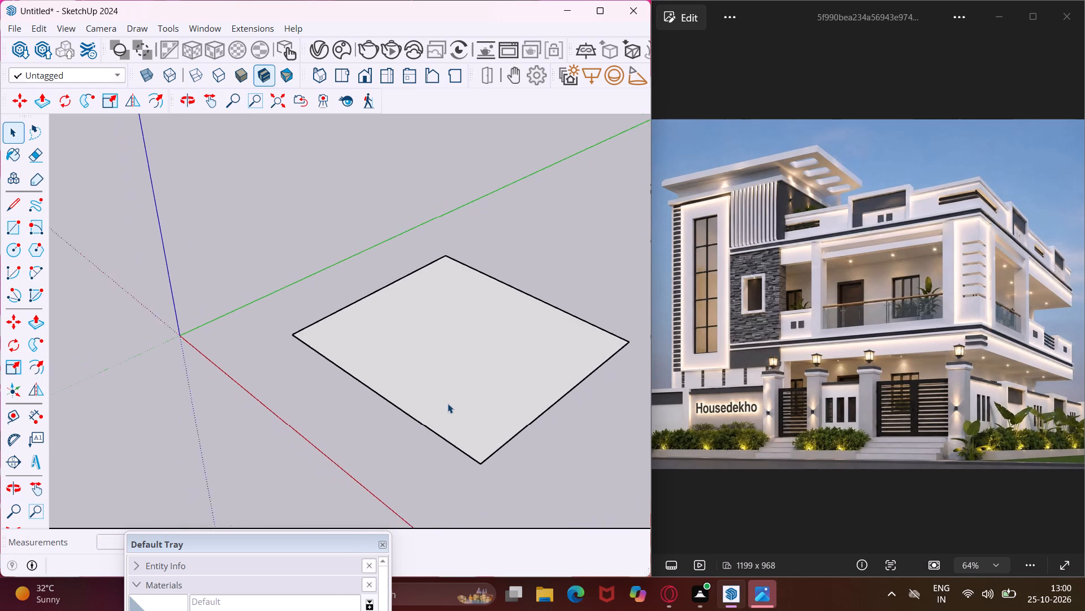
pyautogui.scroll(-3, 448, 403)
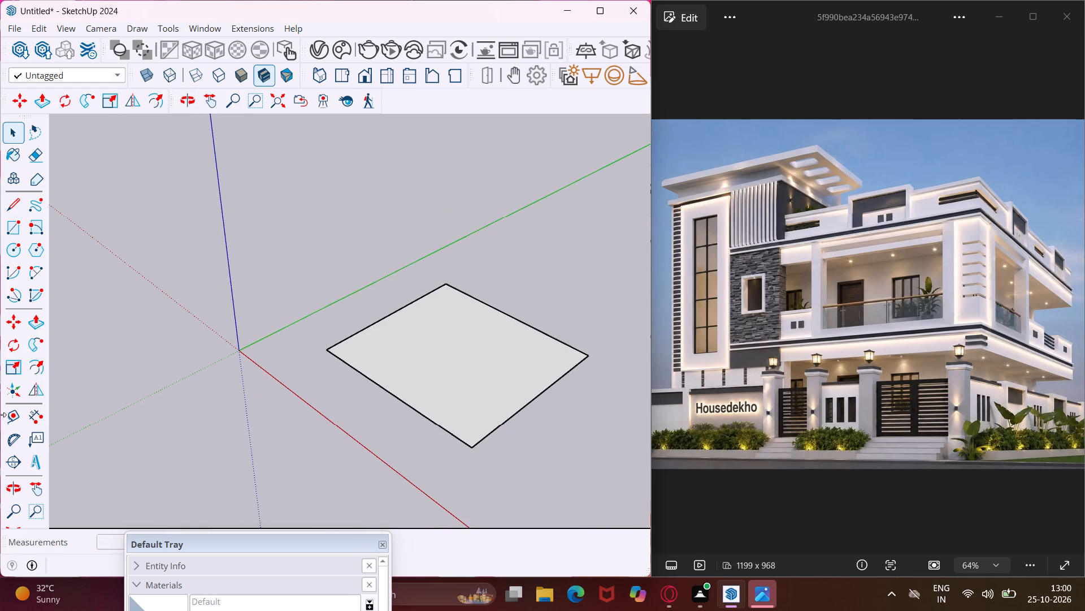
pyautogui.click(2, 418)
pyautogui.scroll(5, 376, 315)
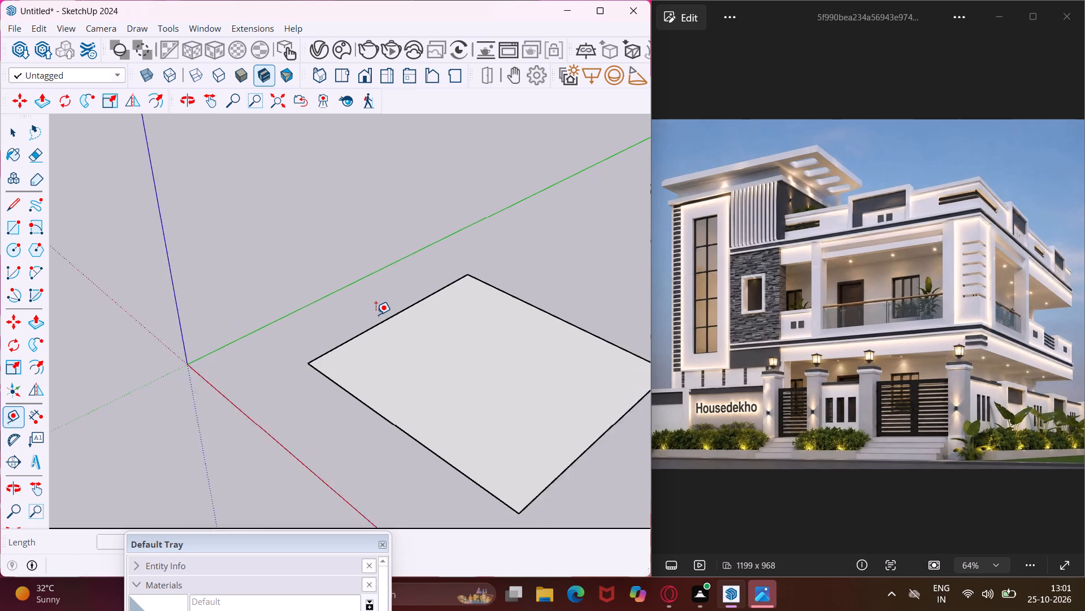
pyautogui.click(382, 324)
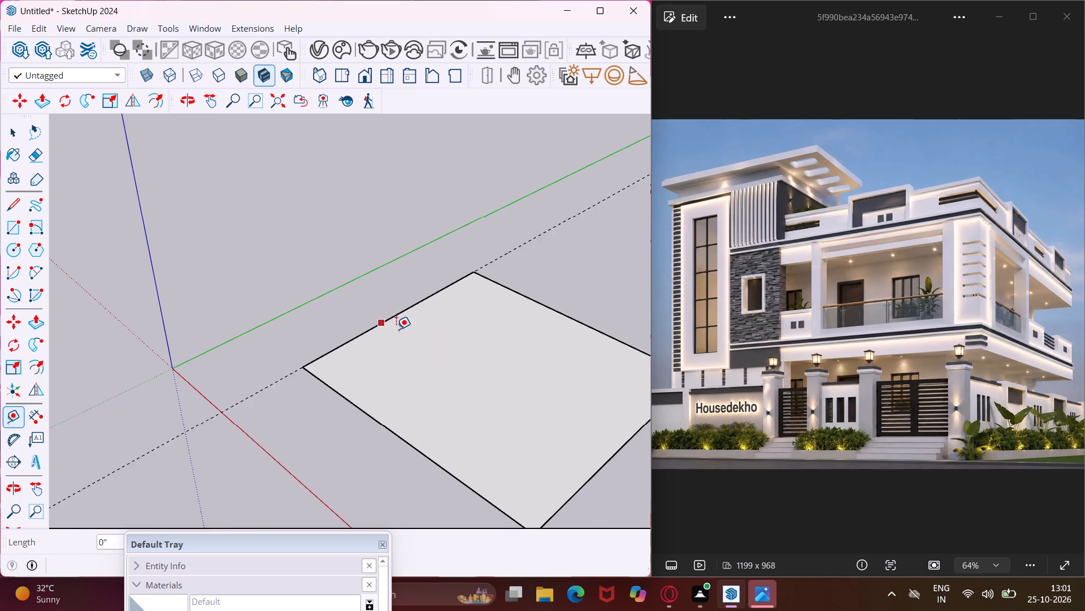
pyautogui.write('9"')
pyautogui.press('Return')
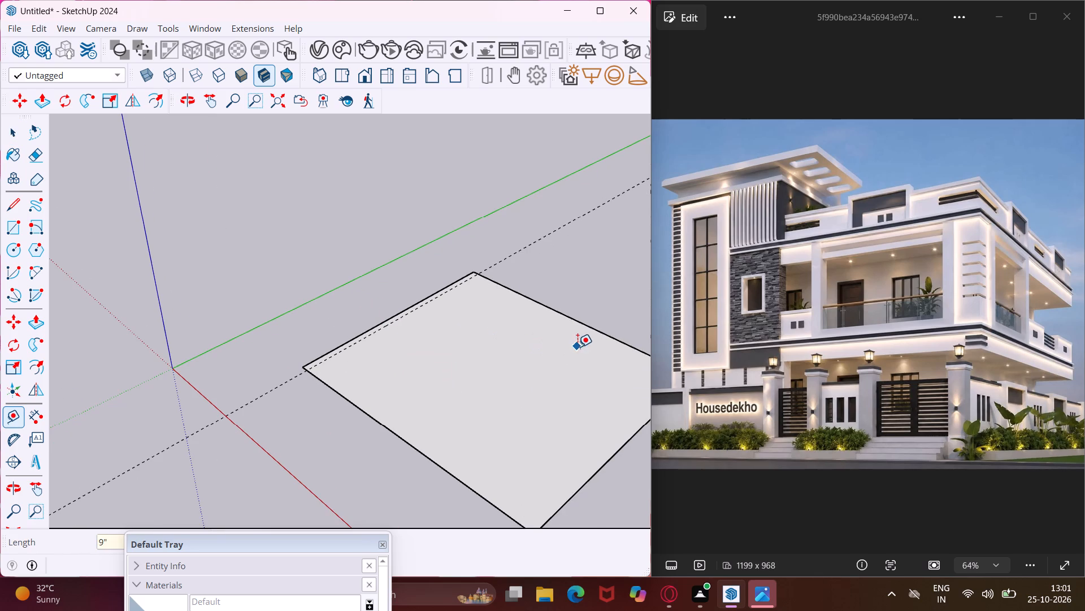
pyautogui.click(599, 335)
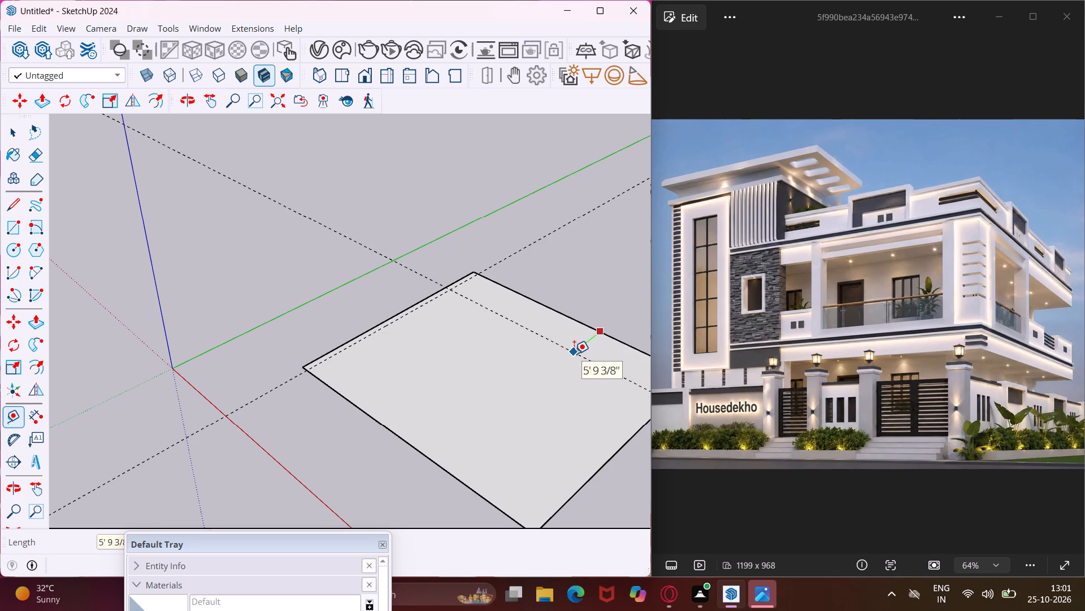
pyautogui.write('9"')
pyautogui.press('Return')
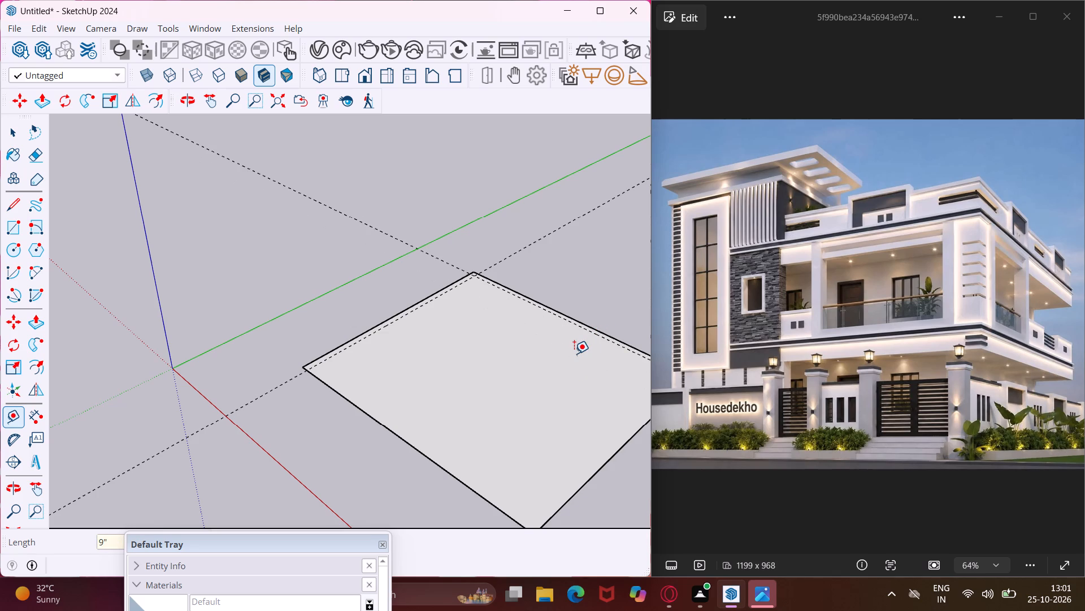
# Place a guide 9' inside the footprint edge nearest the red axis, and a parallel guide 9" further inward from it.
pyautogui.scroll(1, 574, 354)
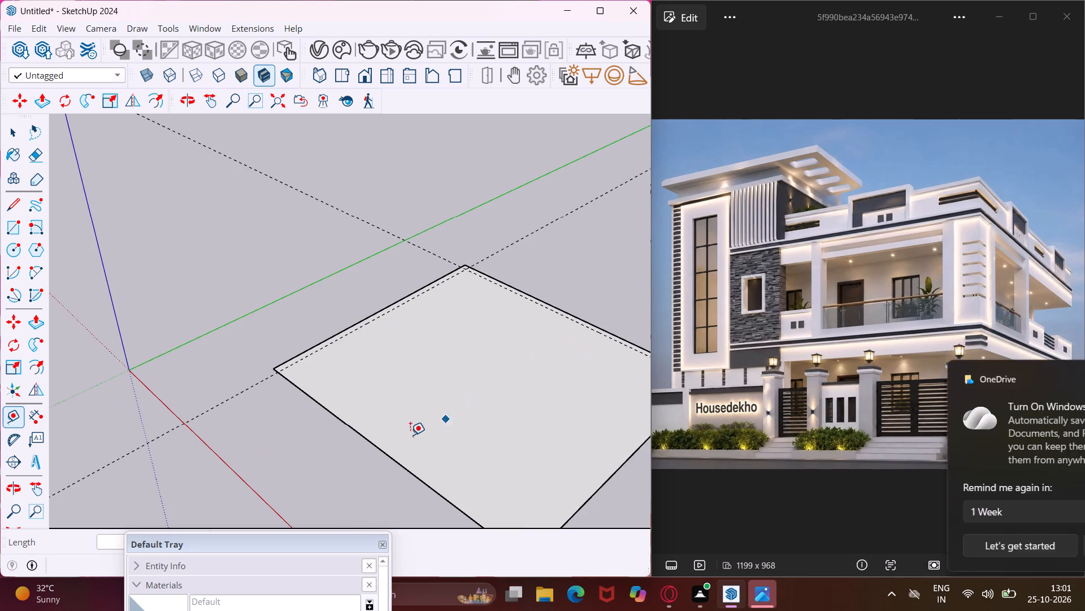
pyautogui.click(361, 431)
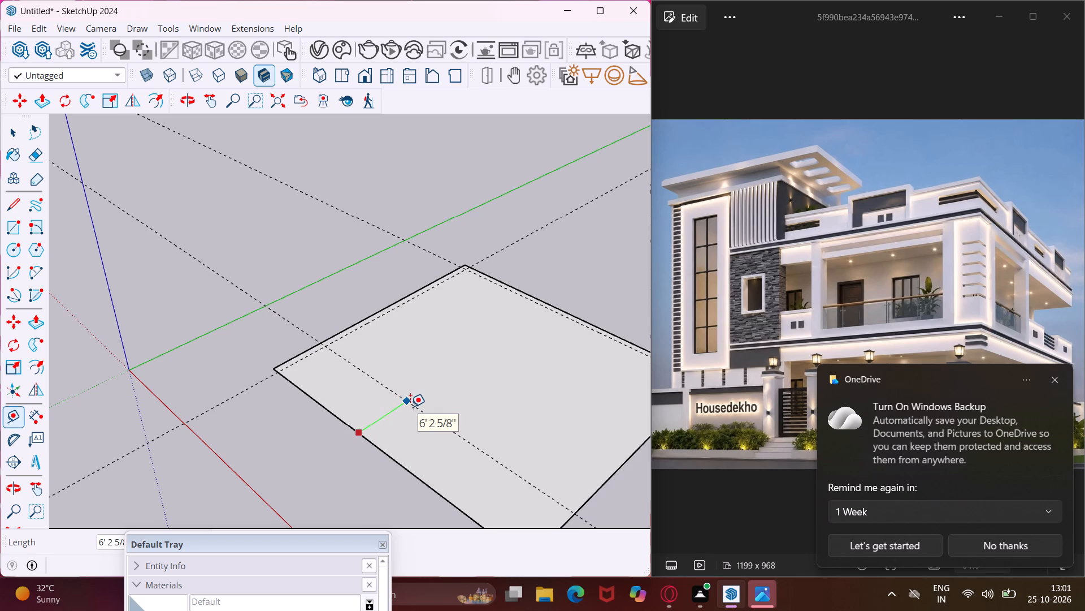
pyautogui.press('9')
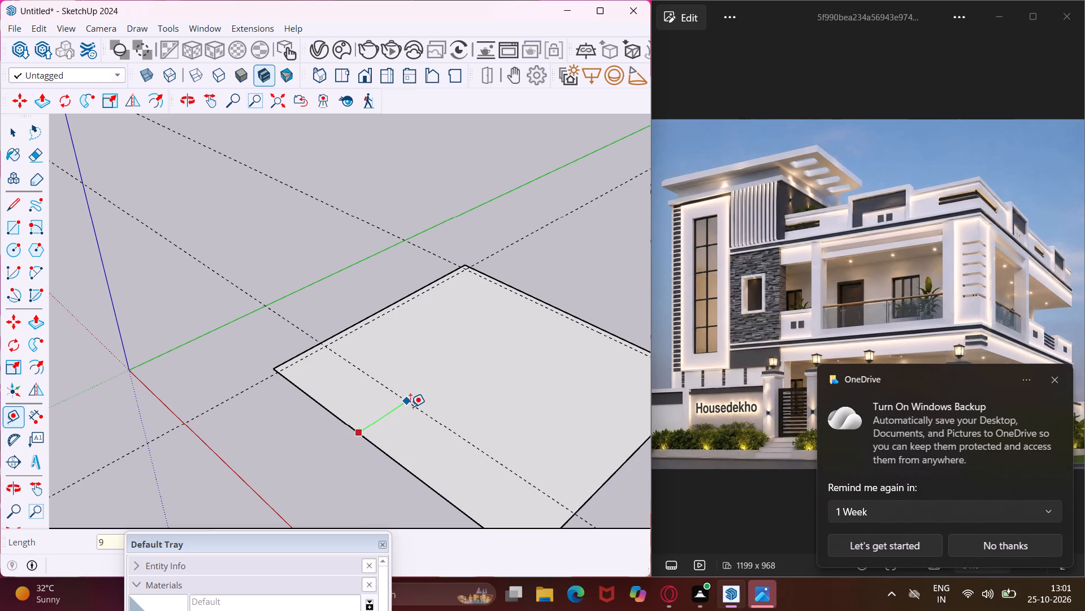
pyautogui.press("'")
pyautogui.press('Return')
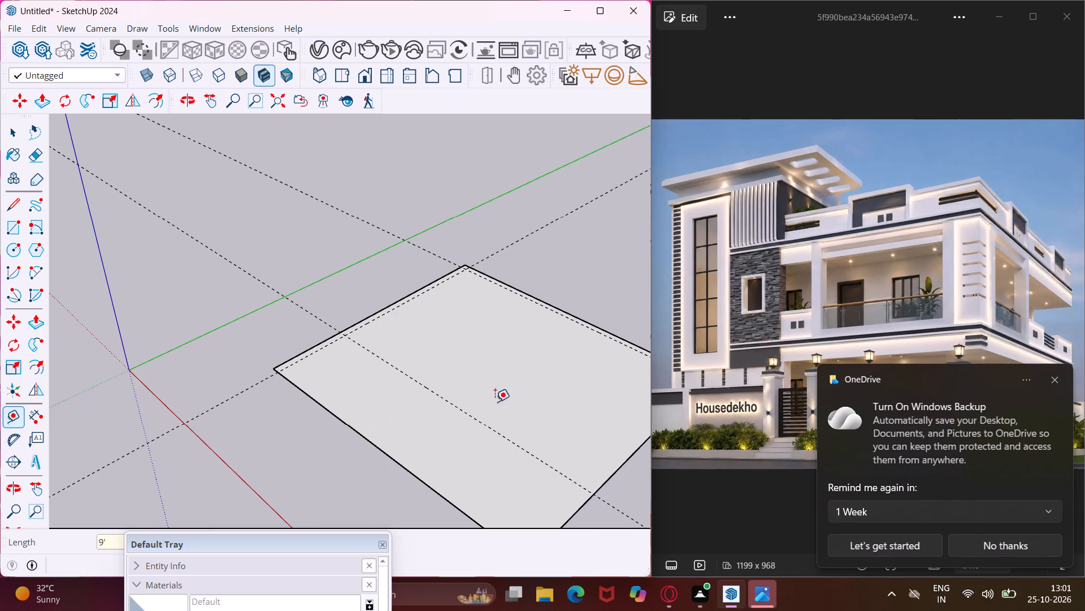
pyautogui.click(1057, 379)
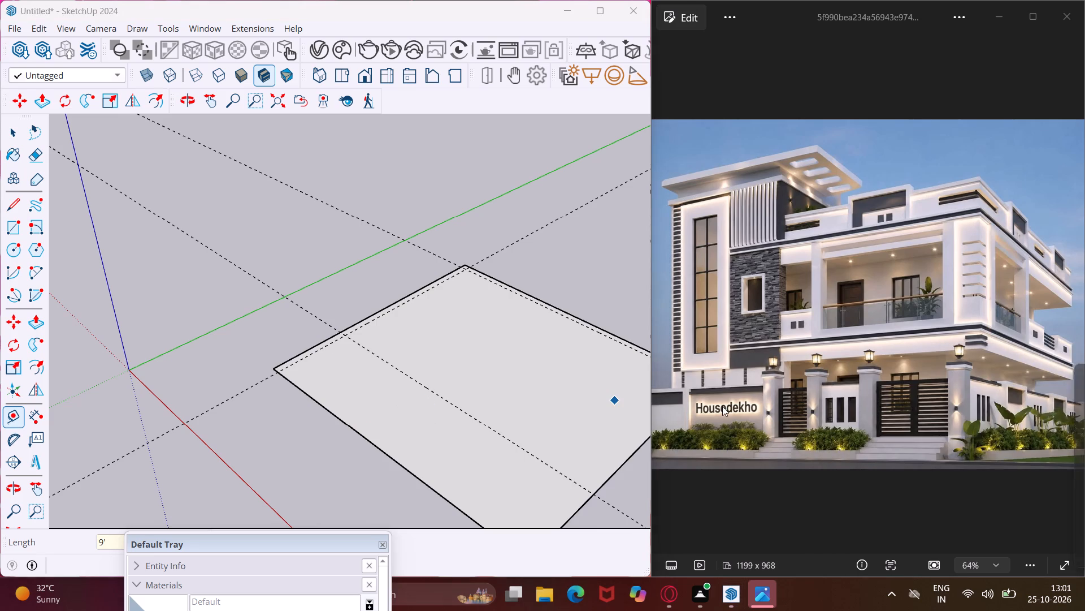
pyautogui.scroll(4, 445, 398)
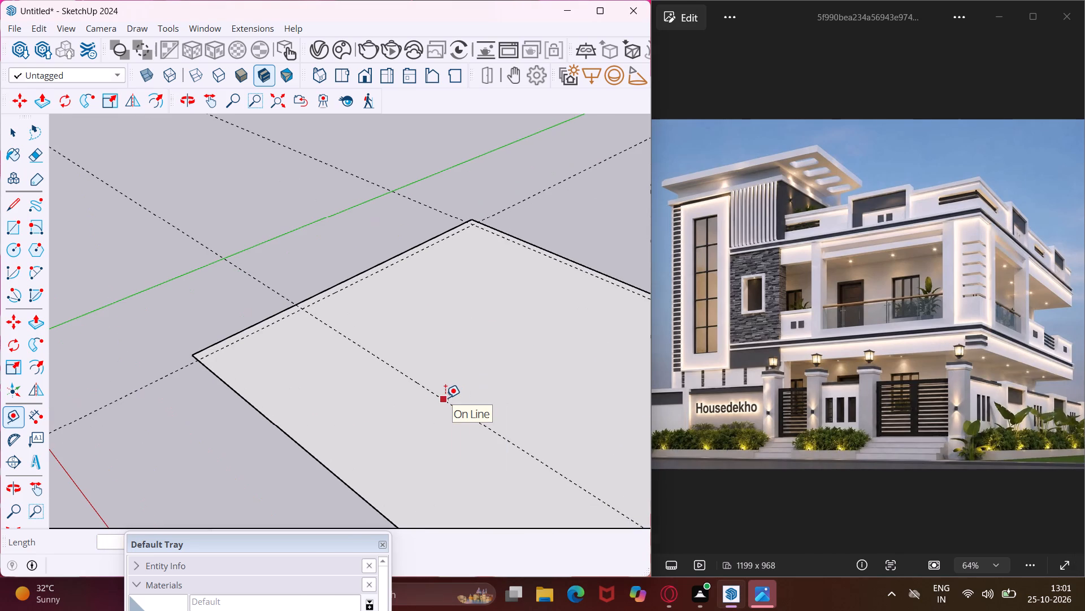
pyautogui.click(445, 398)
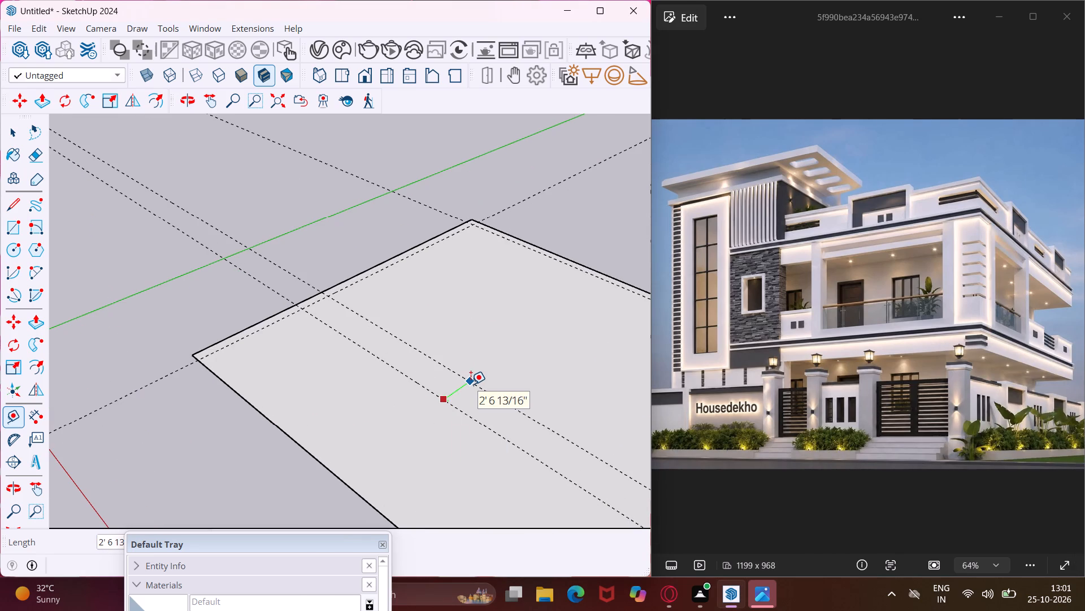
pyautogui.write('9"')
pyautogui.press('Return')
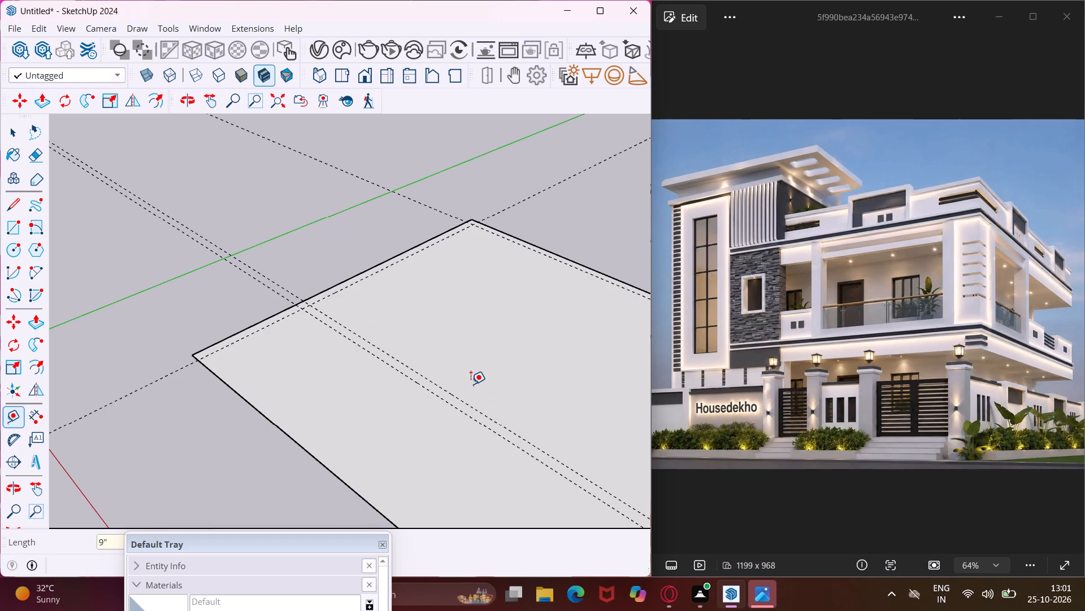
# Place a guide 9" inside the footprint edge nearest the red axis.
pyautogui.scroll(3, 299, 445)
pyautogui.click(299, 445)
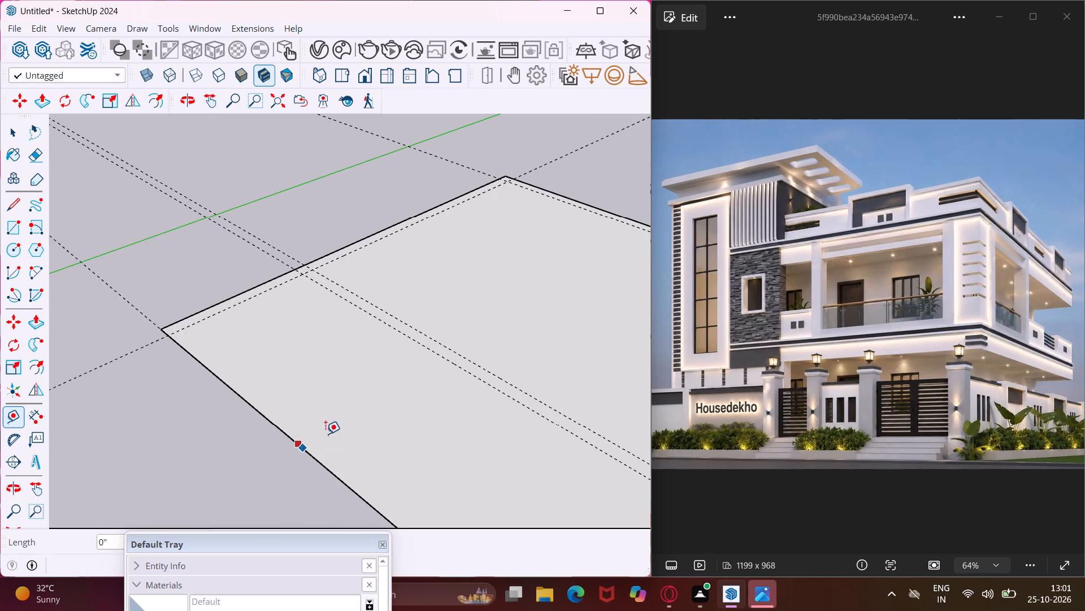
pyautogui.press('9')
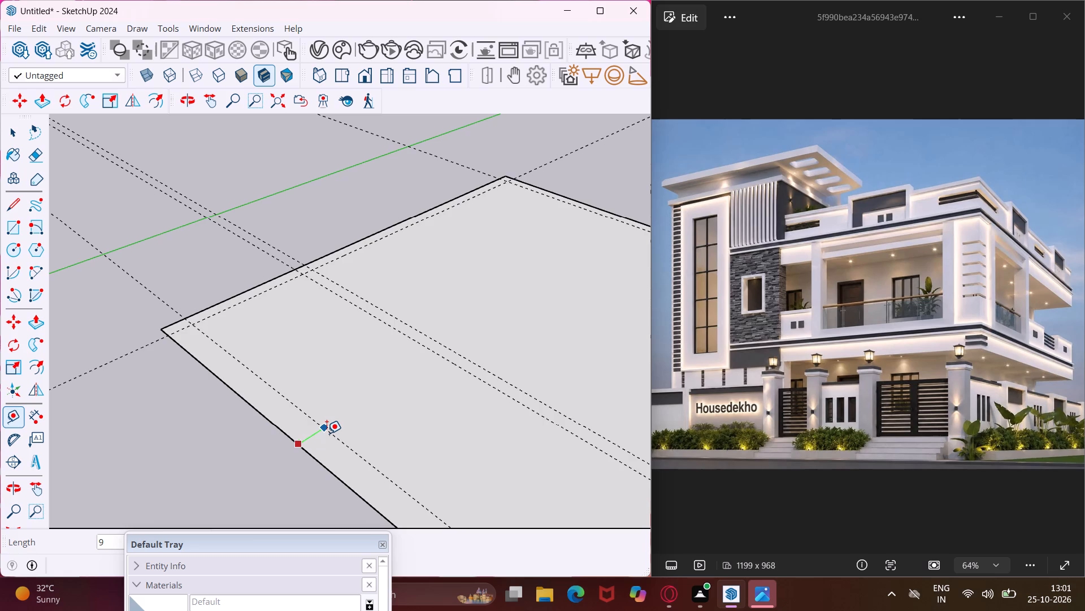
pyautogui.press('9')
pyautogui.press('BackSpace')
pyautogui.hotkey('shift', '"')
pyautogui.press('Return')
# Place a guide 9" inside the footprint edge that is parallel to and farthest from the green axis.
pyautogui.scroll(-4, 211, 352)
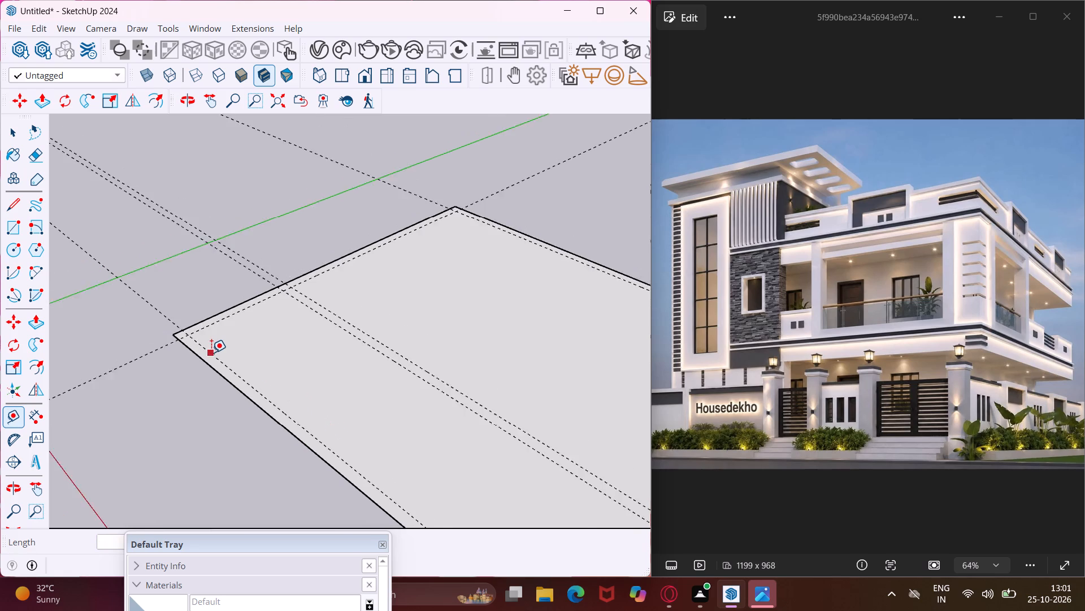
pyautogui.scroll(-4, 211, 352)
pyautogui.scroll(1, 477, 428)
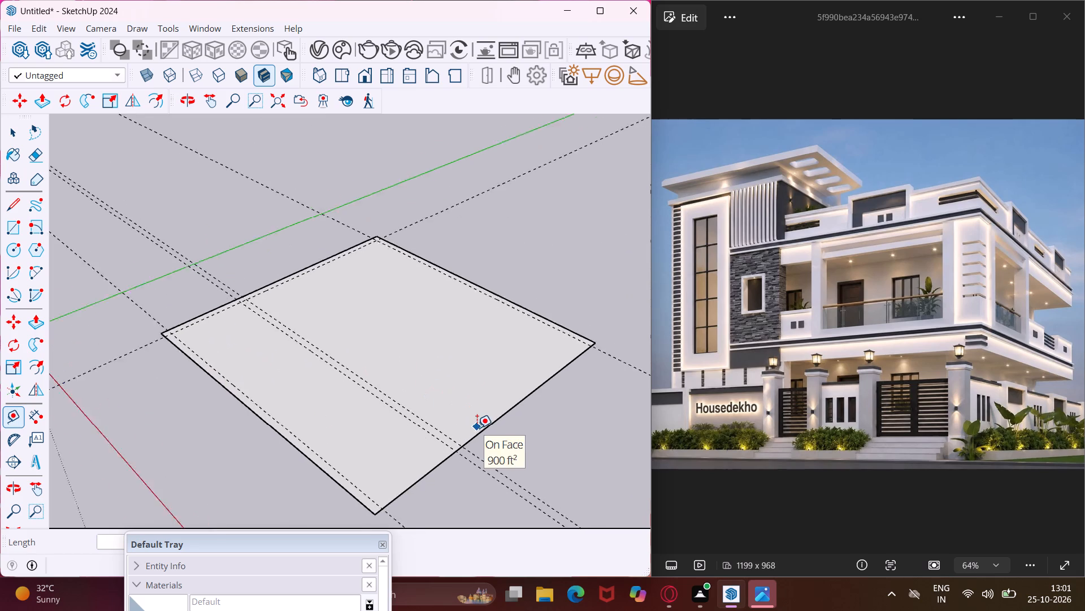
pyautogui.scroll(8, 477, 428)
pyautogui.click(493, 439)
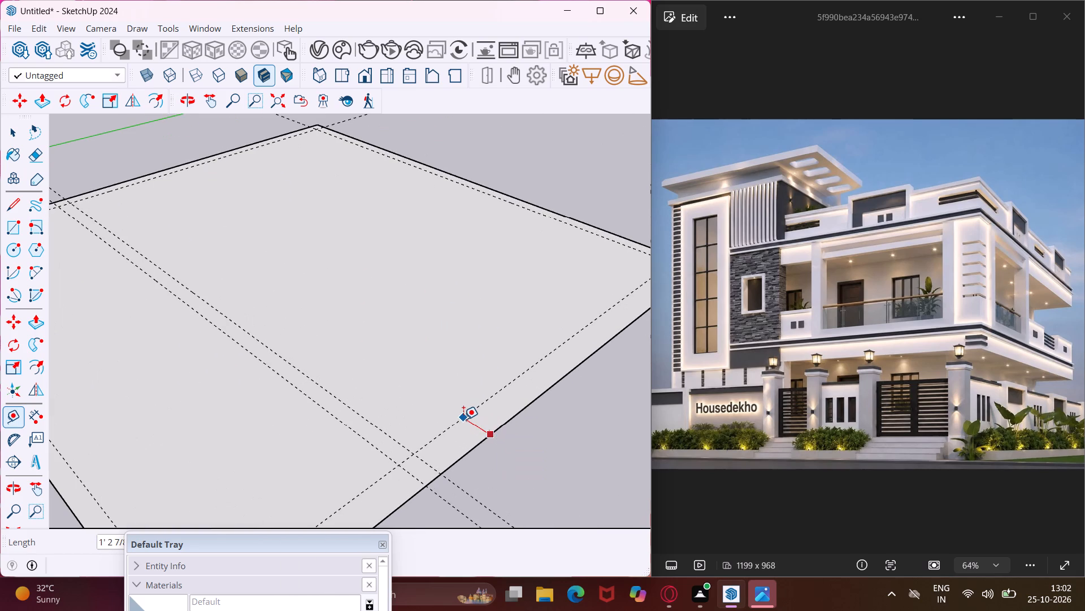
pyautogui.write('9"')
pyautogui.press('Return')
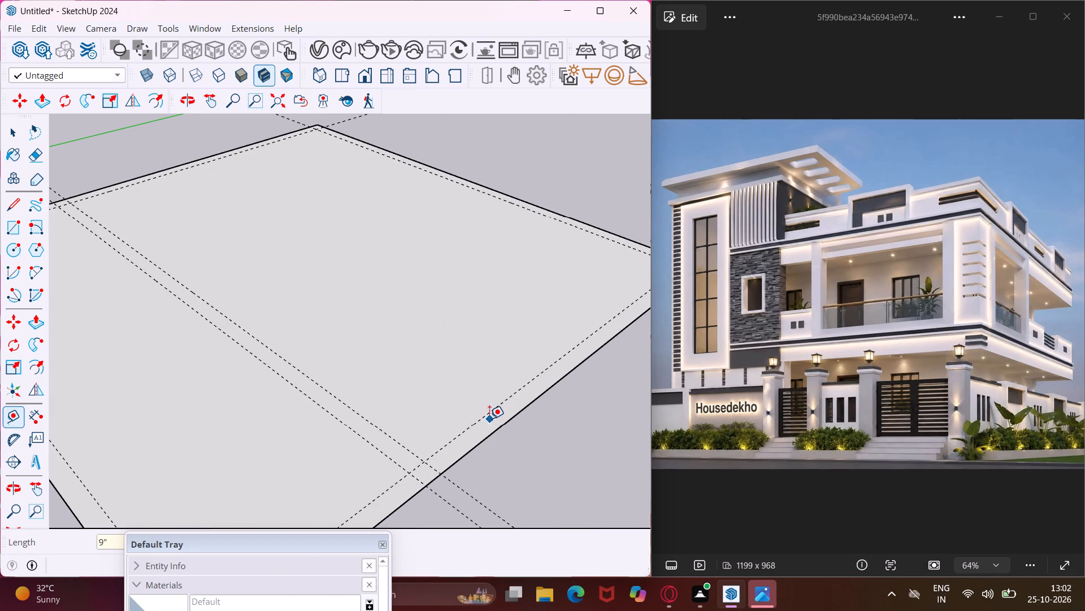
# Place a guide 4' inward from the 9" guide along the edge farthest from the green axis, and another 9" beyond it.
pyautogui.click(485, 411)
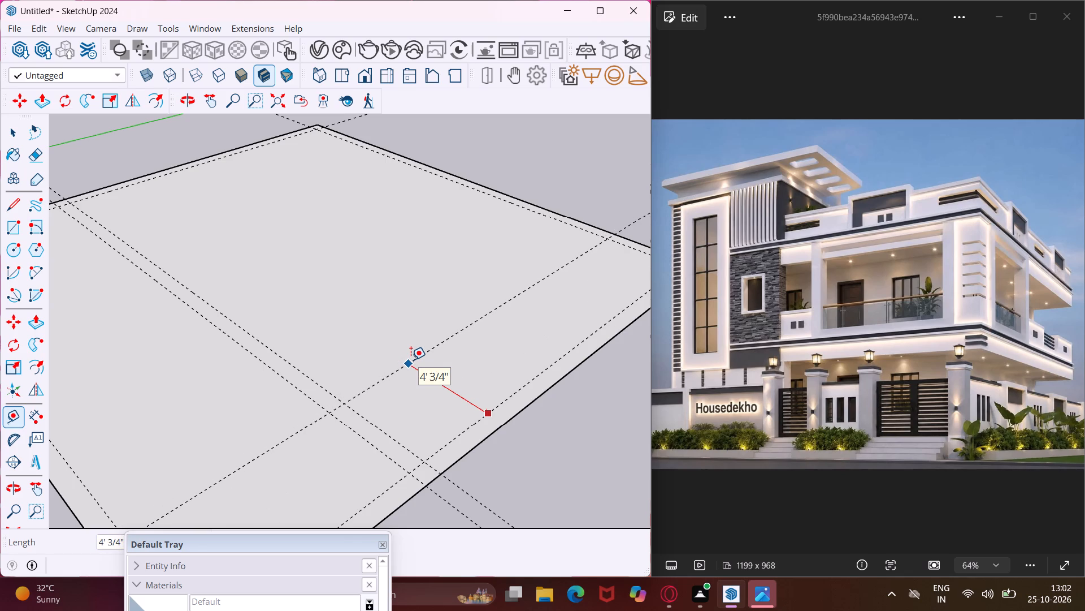
pyautogui.write("4'")
pyautogui.press('Return')
pyautogui.scroll(1, 411, 360)
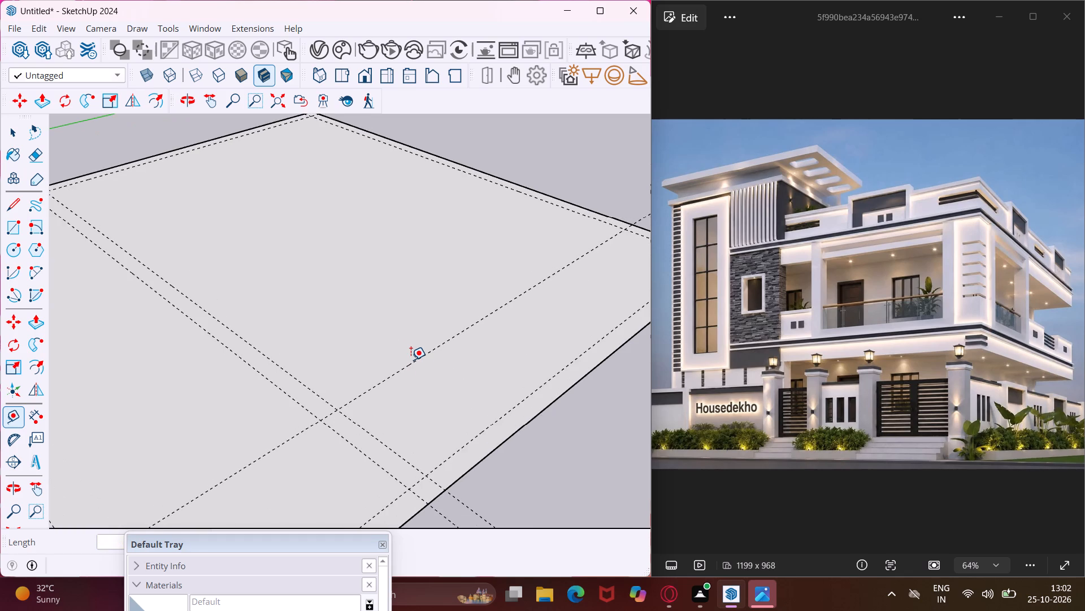
pyautogui.scroll(4, 411, 360)
pyautogui.click(433, 351)
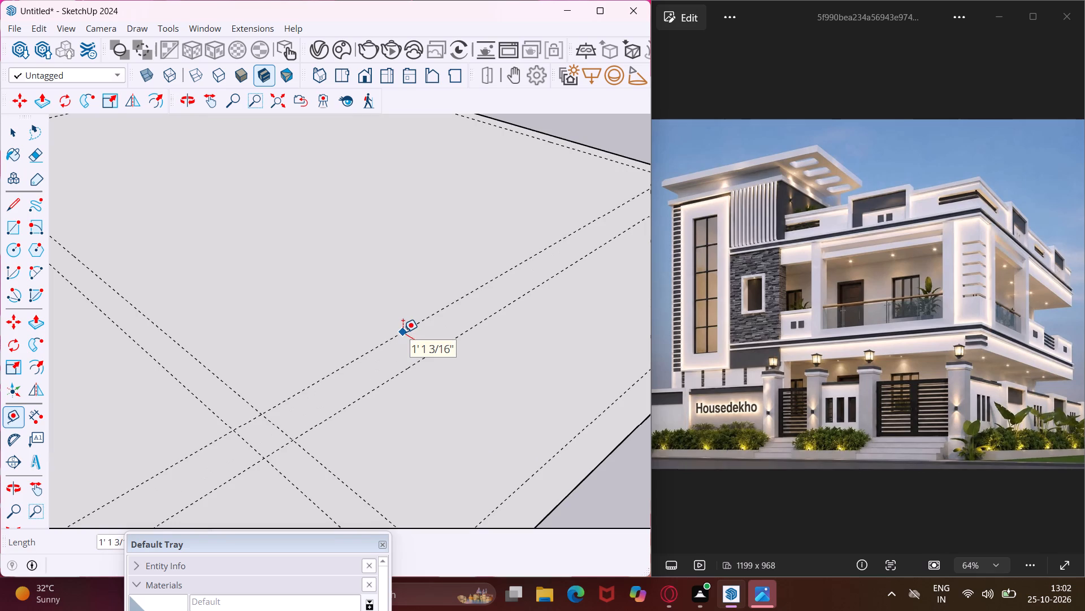
pyautogui.press('9')
pyautogui.hotkey('shift', '"')
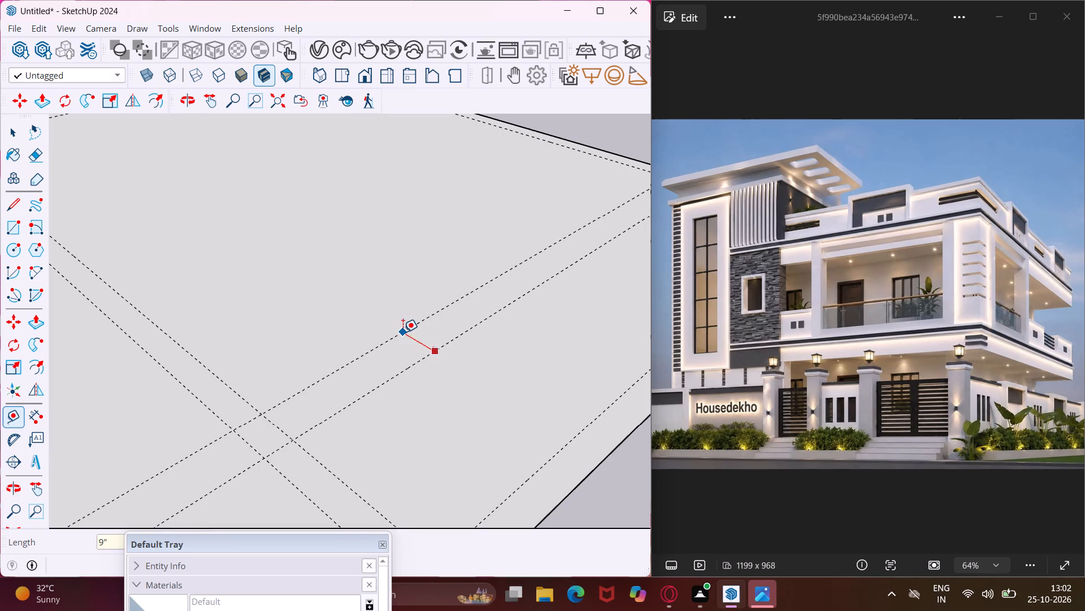
pyautogui.press('Return')
# Draw the inner wall rectangle, 23' 9" long, from the far inset guide corner near the green axis to the innermost guide intersection.
pyautogui.scroll(-7, 205, 395)
pyautogui.moveTo(221, 392); pyautogui.dragTo(254, 389, button='middle')
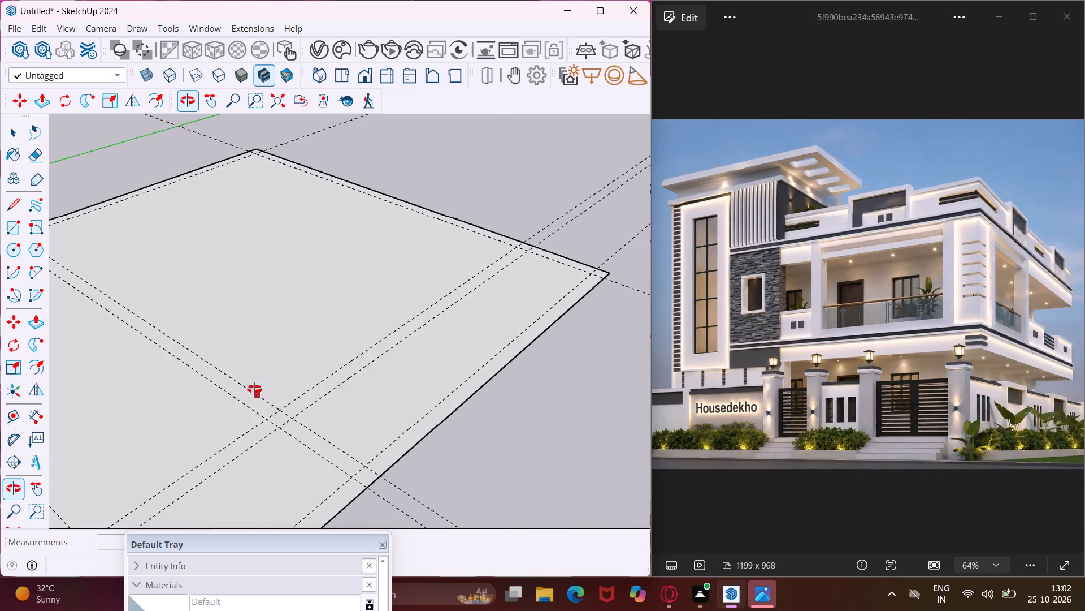
pyautogui.moveTo(254, 389); pyautogui.dragTo(320, 383, button='middle')
pyautogui.scroll(-4, 320, 383)
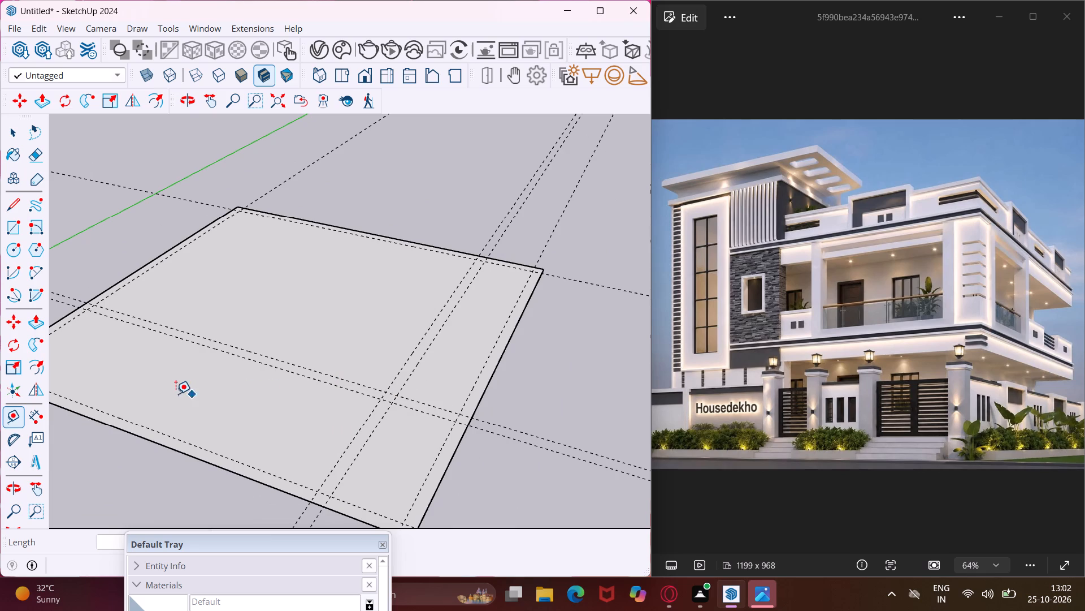
pyautogui.moveTo(176, 394); pyautogui.dragTo(294, 400, button='middle')
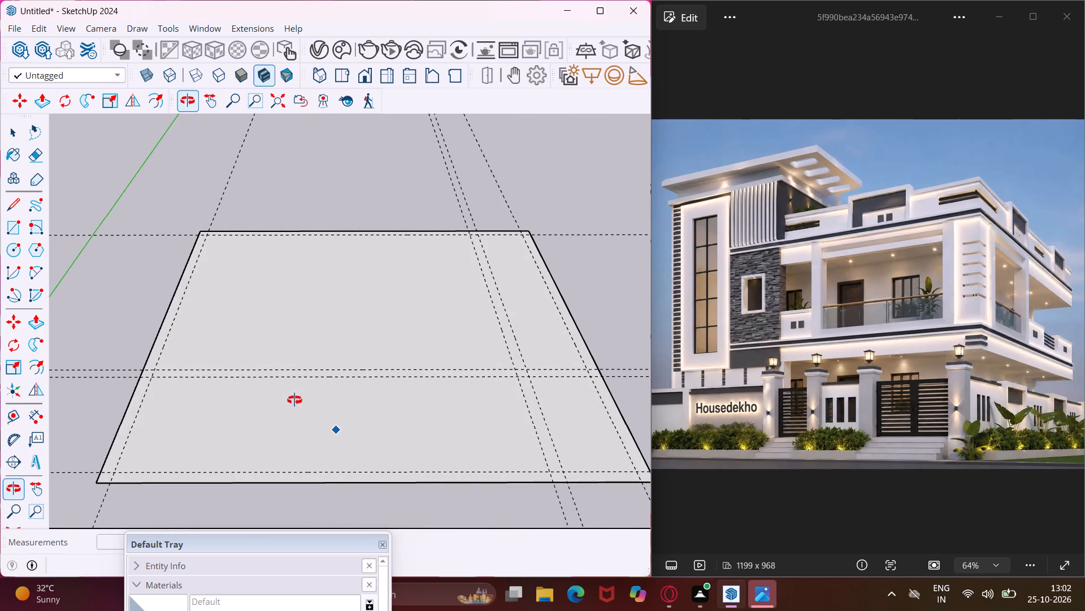
pyautogui.moveTo(294, 400); pyautogui.dragTo(279, 404, button='middle')
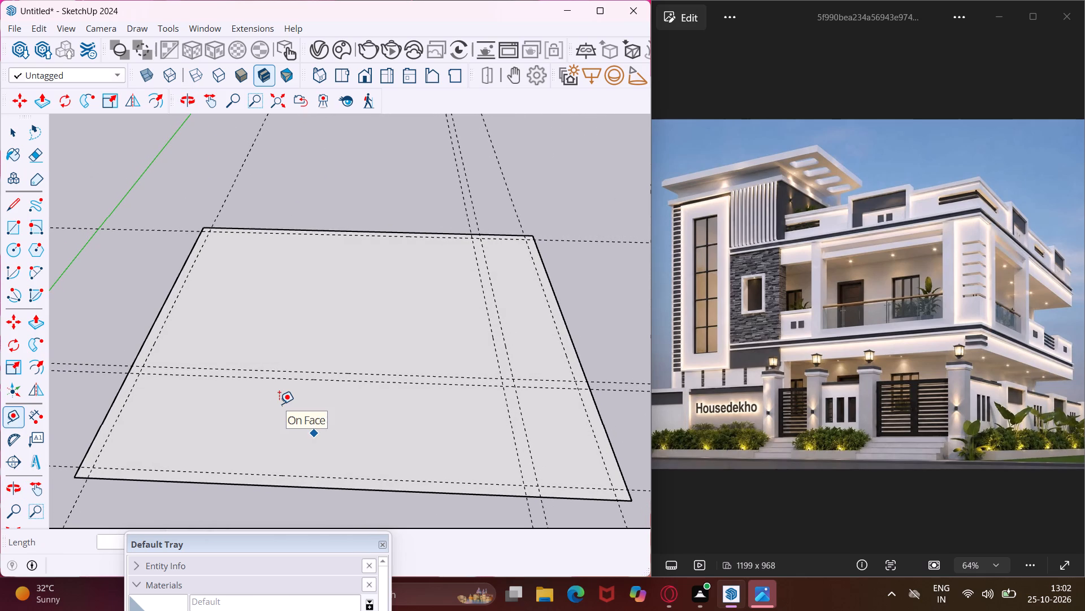
pyautogui.scroll(3, 186, 381)
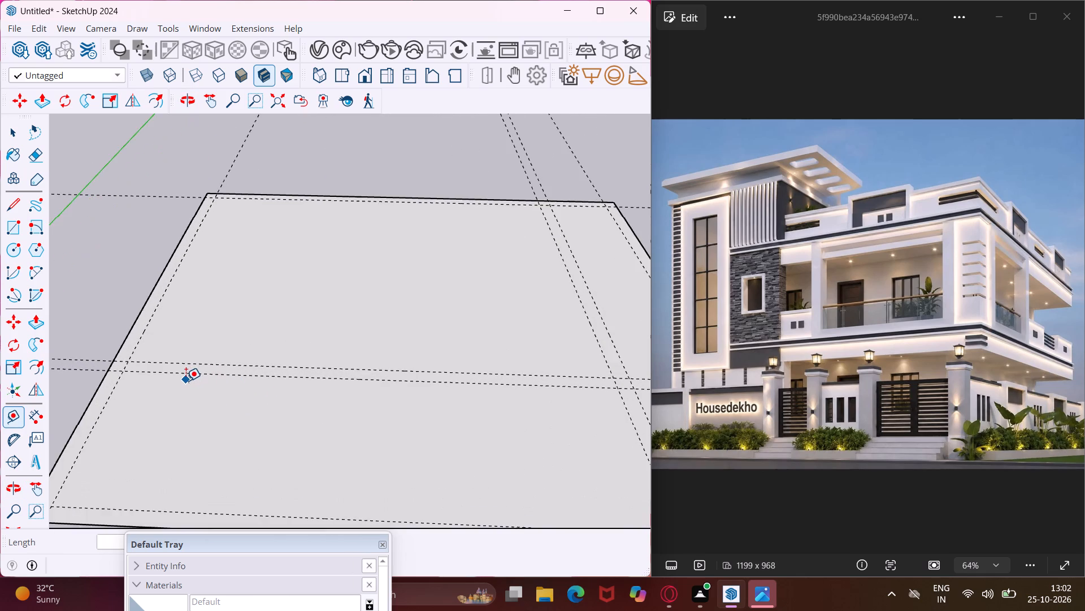
pyautogui.scroll(-4, 186, 381)
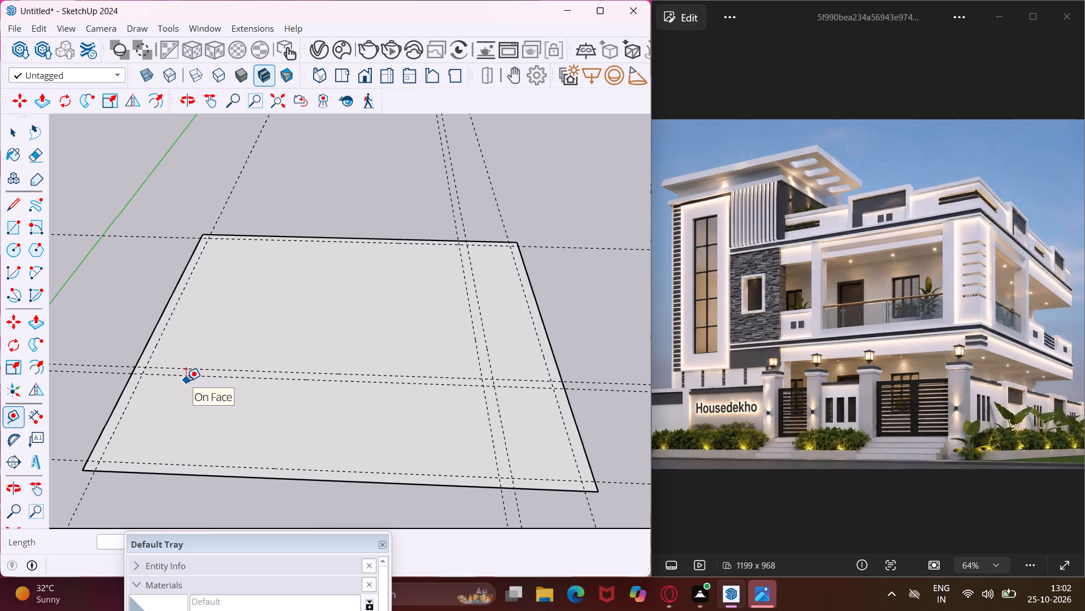
pyautogui.moveTo(186, 381); pyautogui.dragTo(181, 380, button='middle')
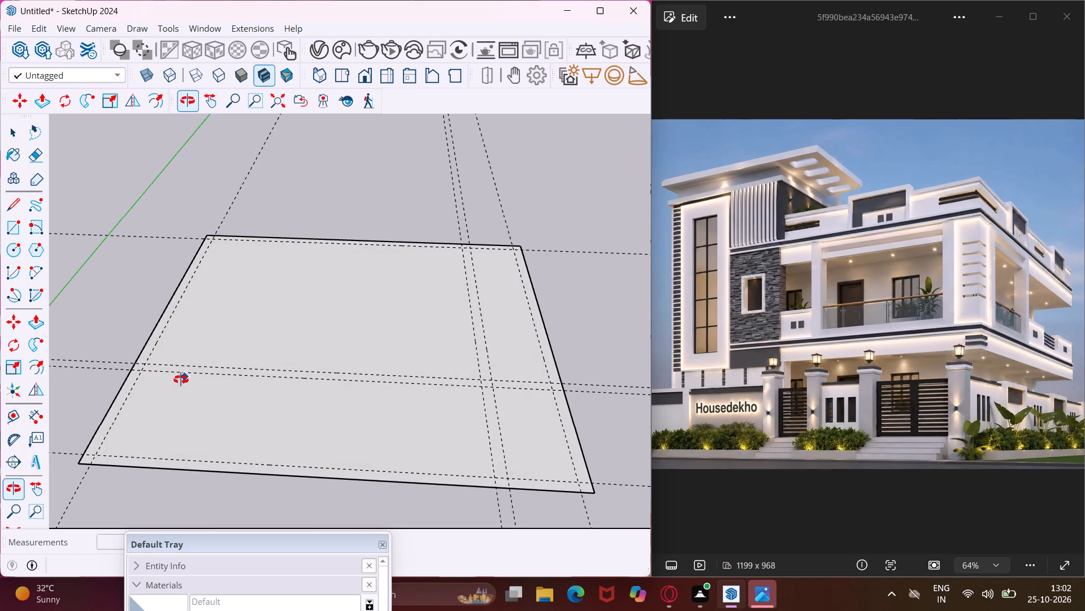
pyautogui.moveTo(181, 380); pyautogui.dragTo(181, 381, button='middle')
pyautogui.click(23, 229)
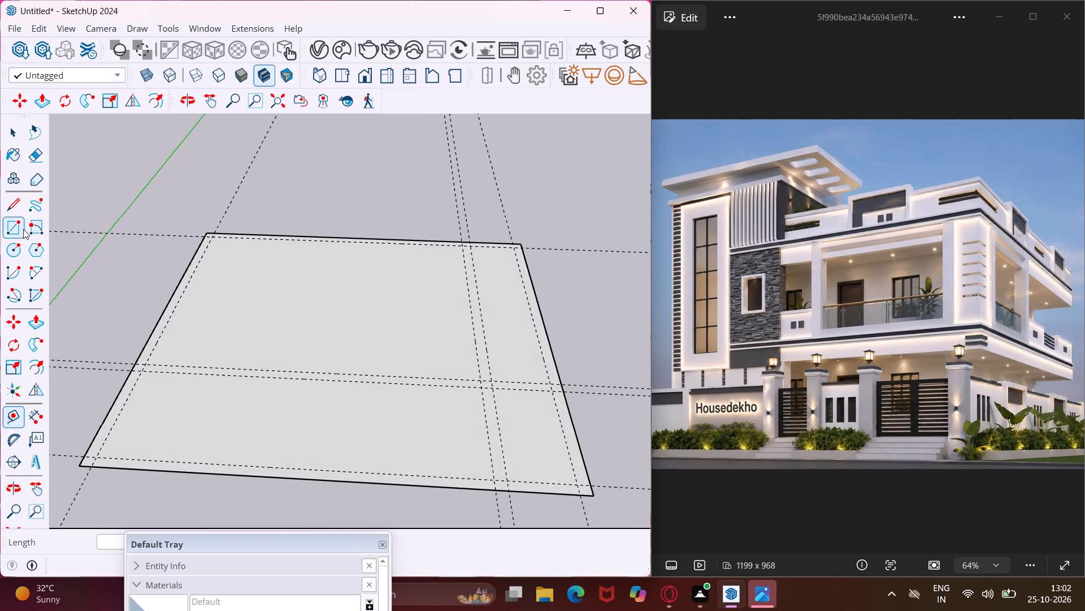
pyautogui.click(215, 238)
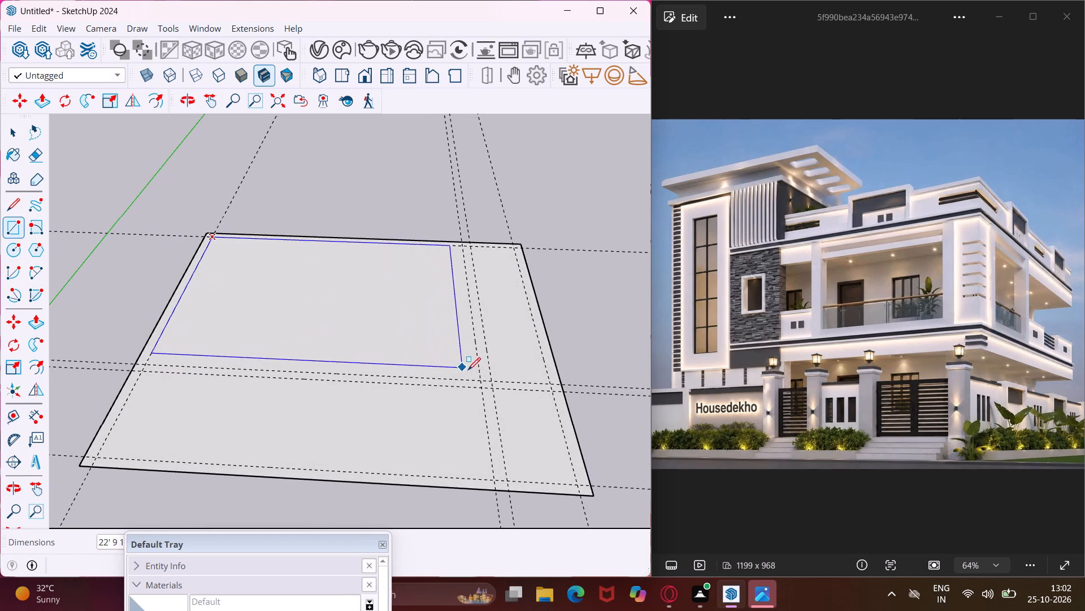
pyautogui.click(480, 380)
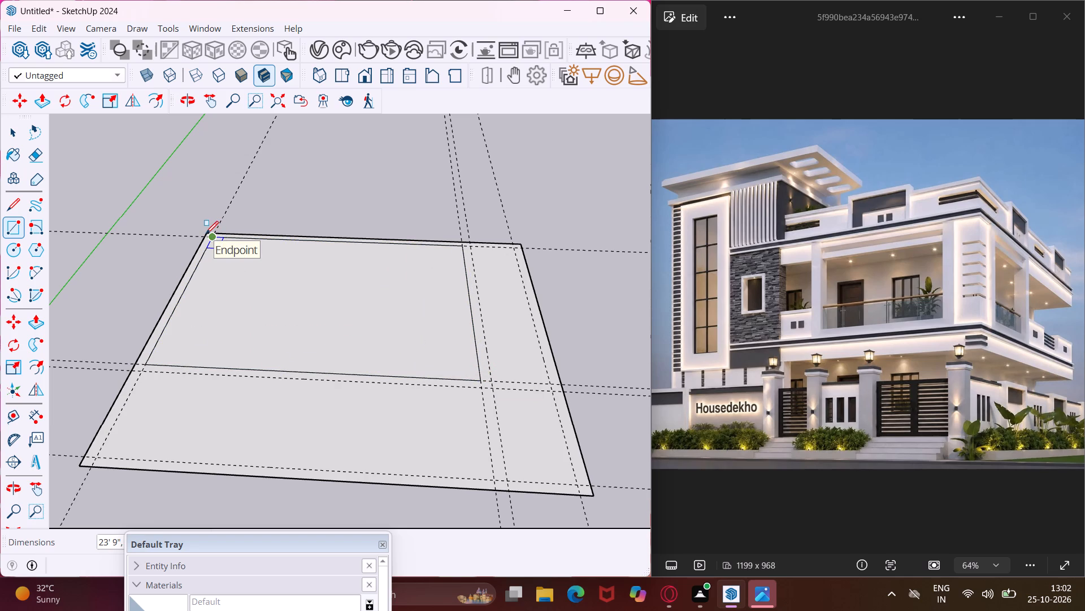
# Draw the outer wall rectangle, 25' 3" long, from the footprint's far corner near the green axis to the 9' and 4' guides' intersection.
pyautogui.scroll(9, 206, 234)
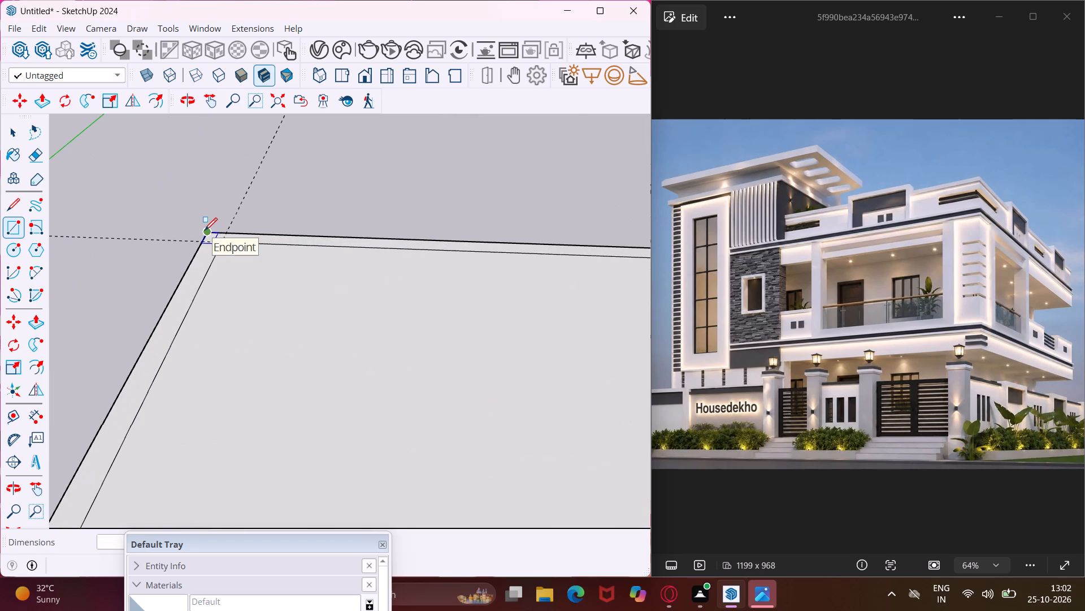
pyautogui.click(205, 230)
pyautogui.scroll(-17, 243, 263)
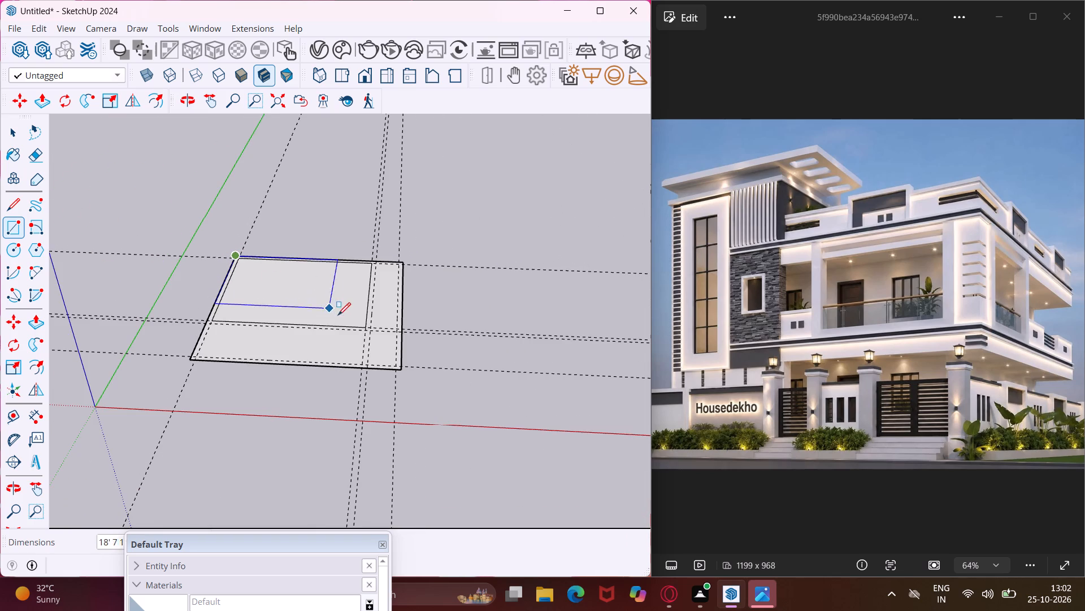
pyautogui.scroll(14, 371, 333)
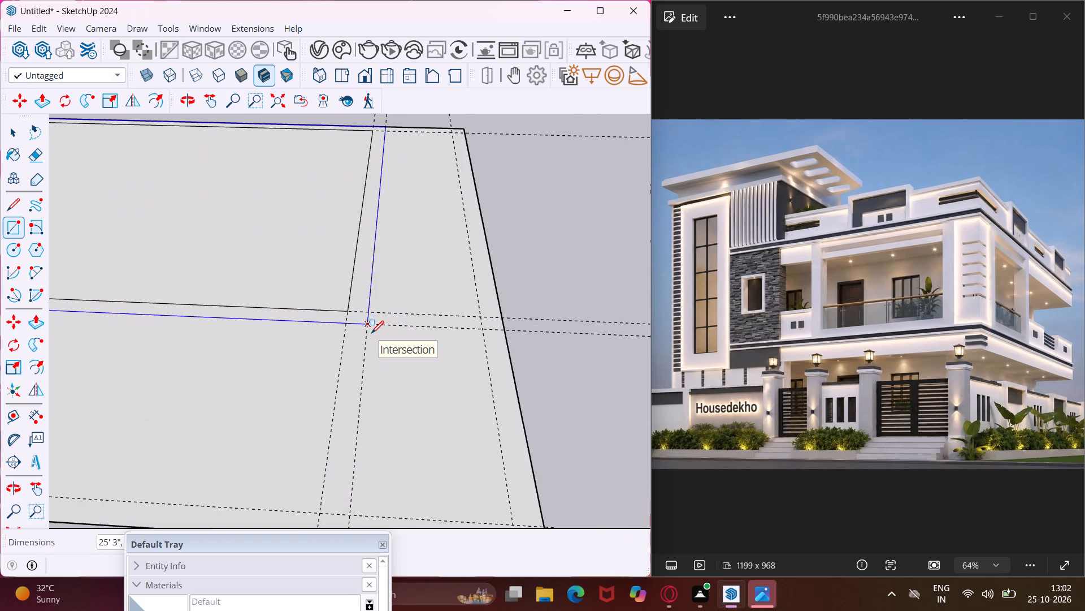
pyautogui.scroll(5, 371, 333)
pyautogui.click(363, 321)
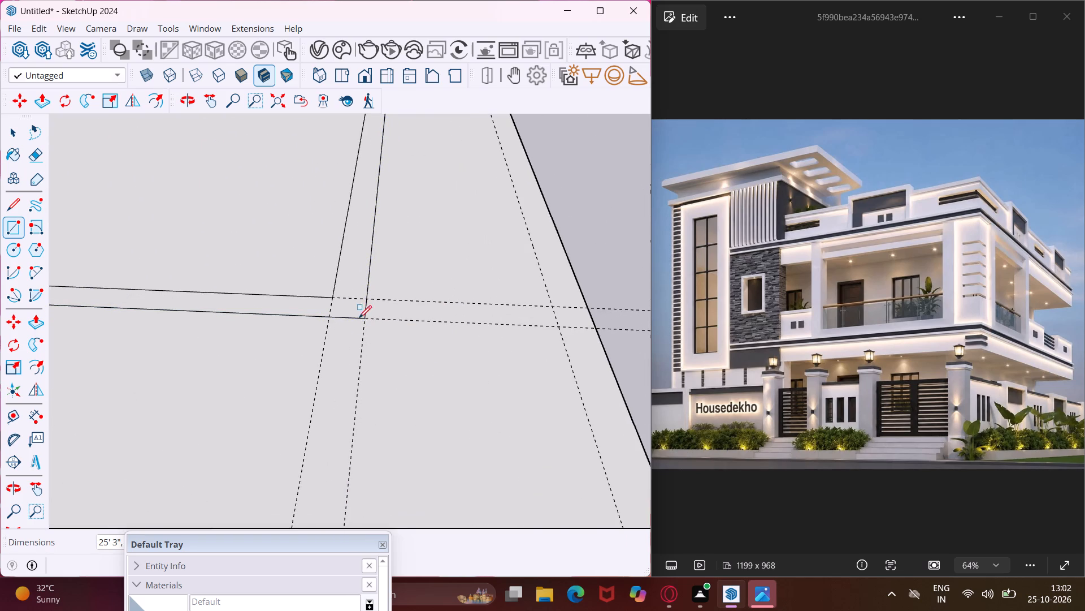
pyautogui.scroll(-15, 313, 302)
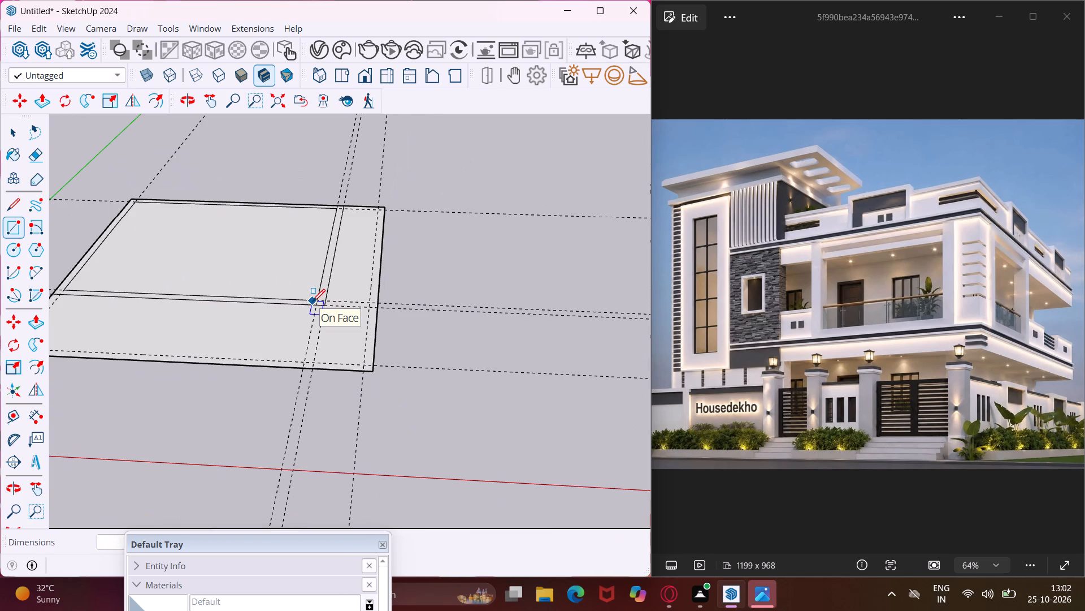
# Extrude the 9" wall outline between the inner and outer rectangles up to a height of 10'.
pyautogui.moveTo(298, 304); pyautogui.dragTo(493, 333, button='middle')
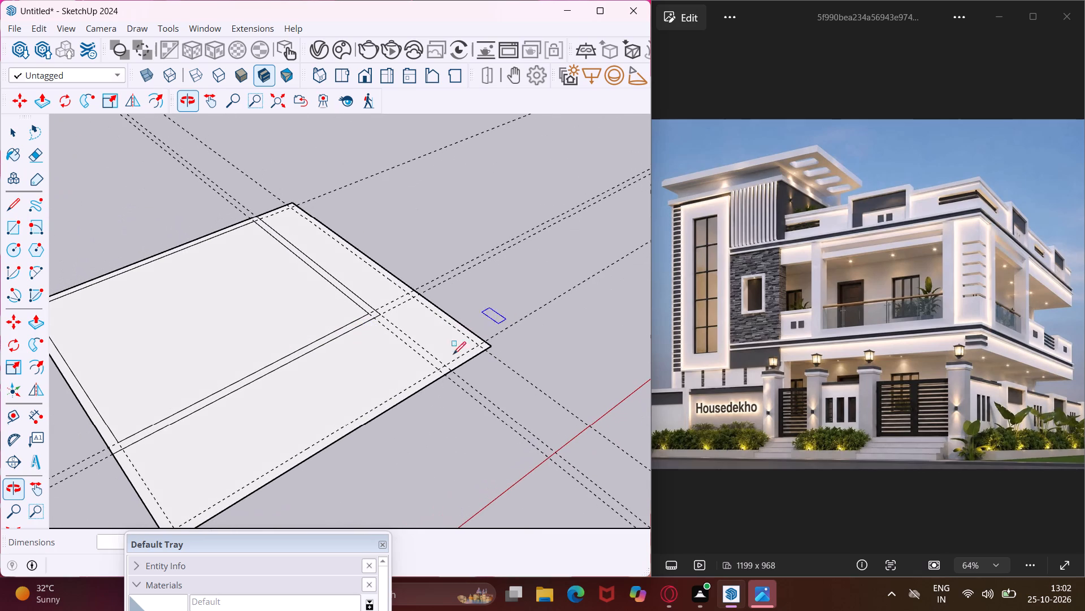
pyautogui.press('Escape')
pyautogui.press('space')
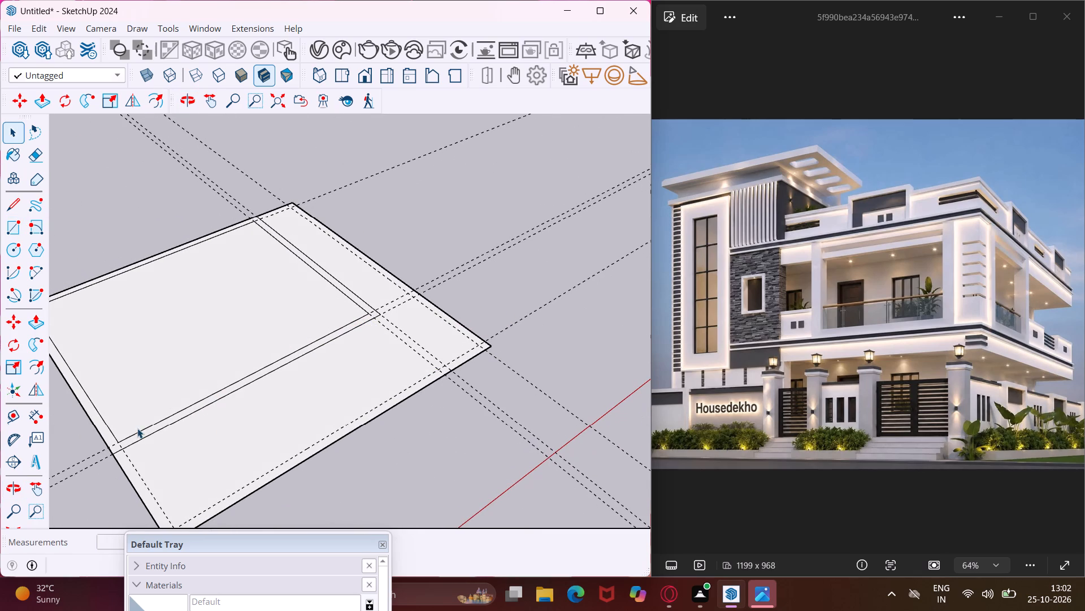
pyautogui.scroll(10, 137, 428)
pyautogui.click(141, 455)
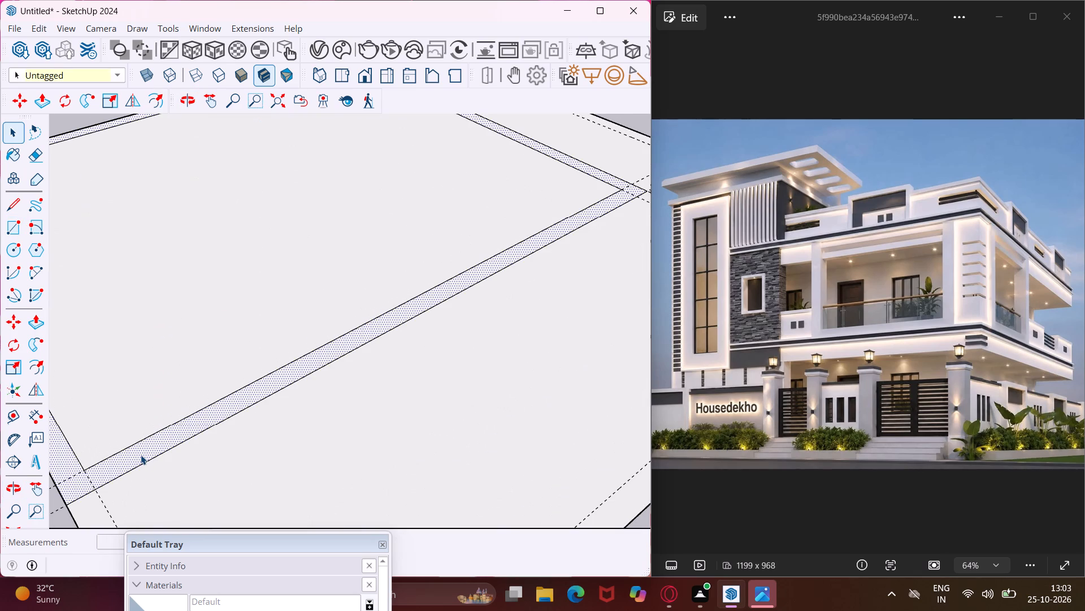
pyautogui.press('p')
pyautogui.click(141, 455)
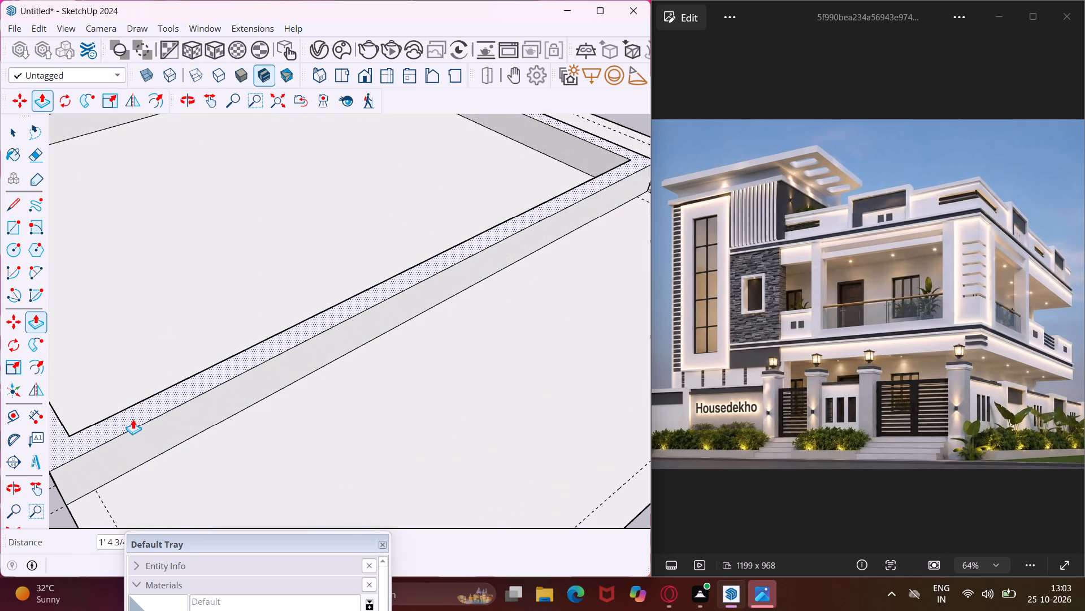
pyautogui.write('10')
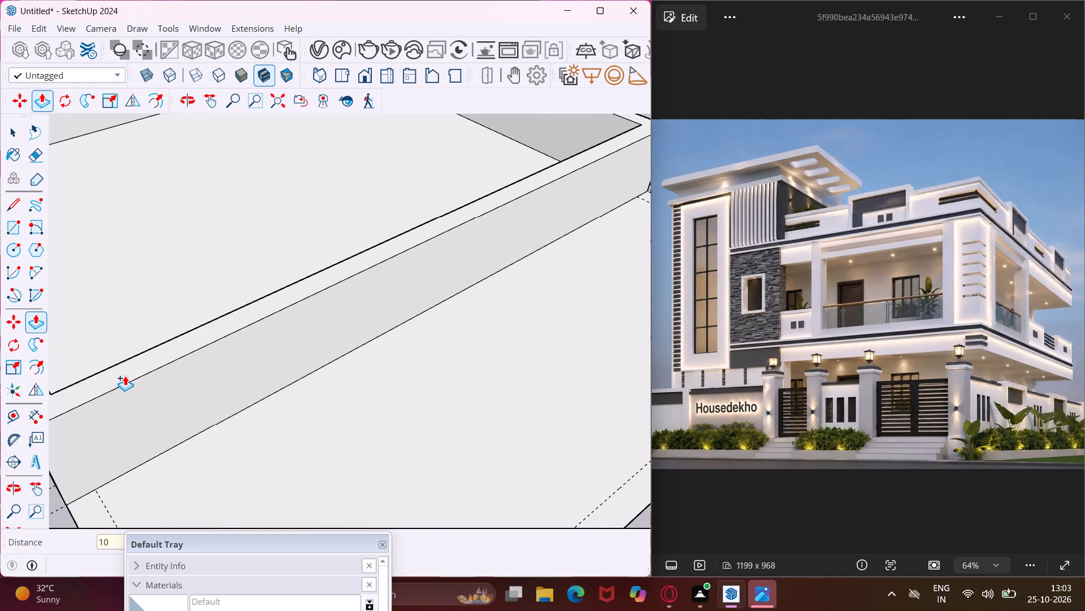
pyautogui.press("'")
pyautogui.press('Return')
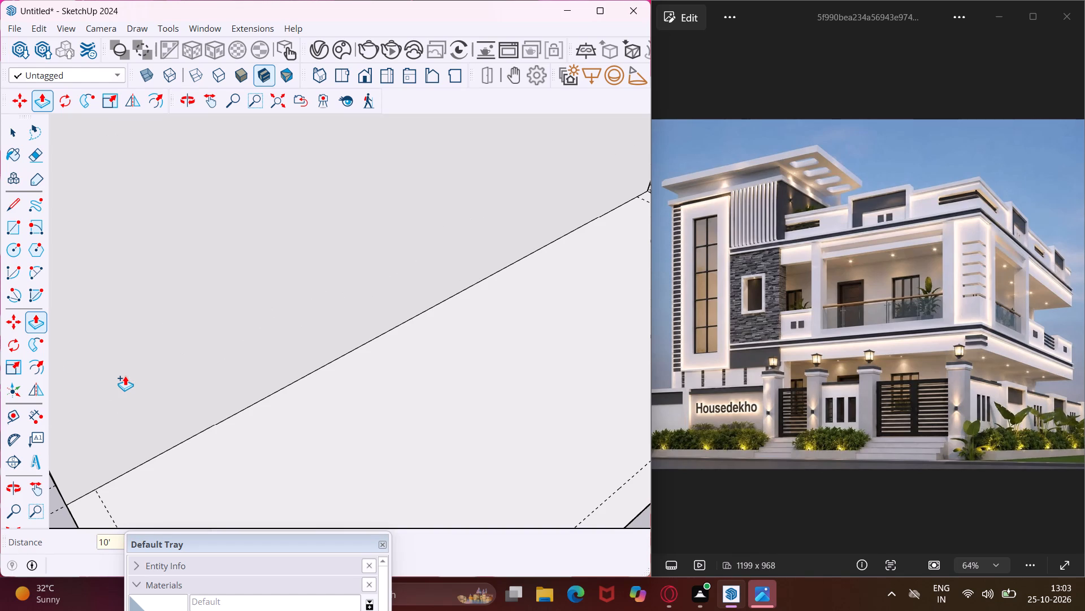
pyautogui.scroll(-10, 243, 278)
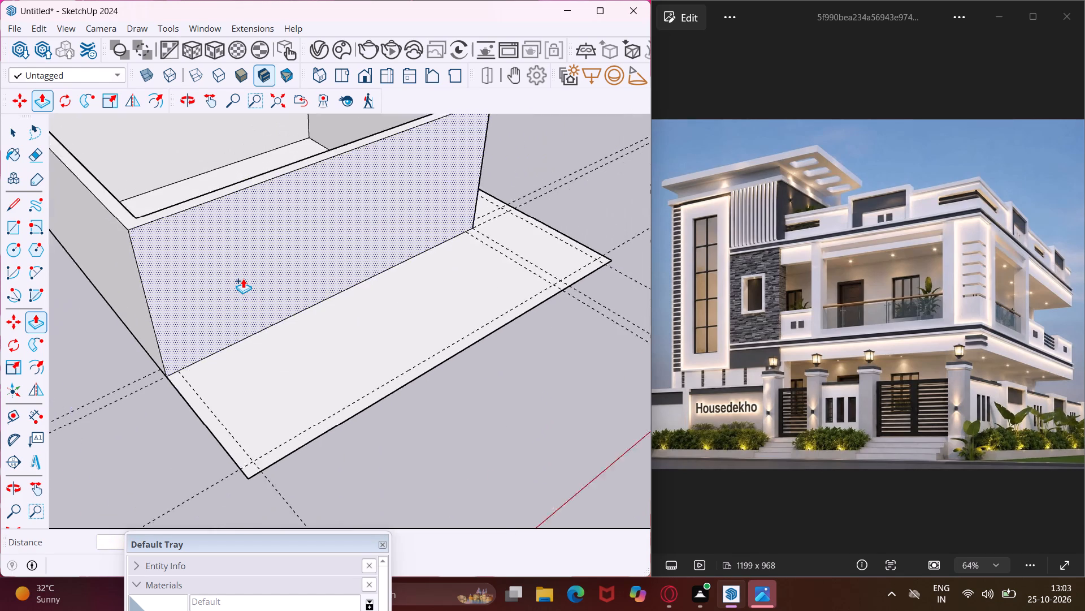
pyautogui.scroll(-2, 243, 278)
pyautogui.press('Escape')
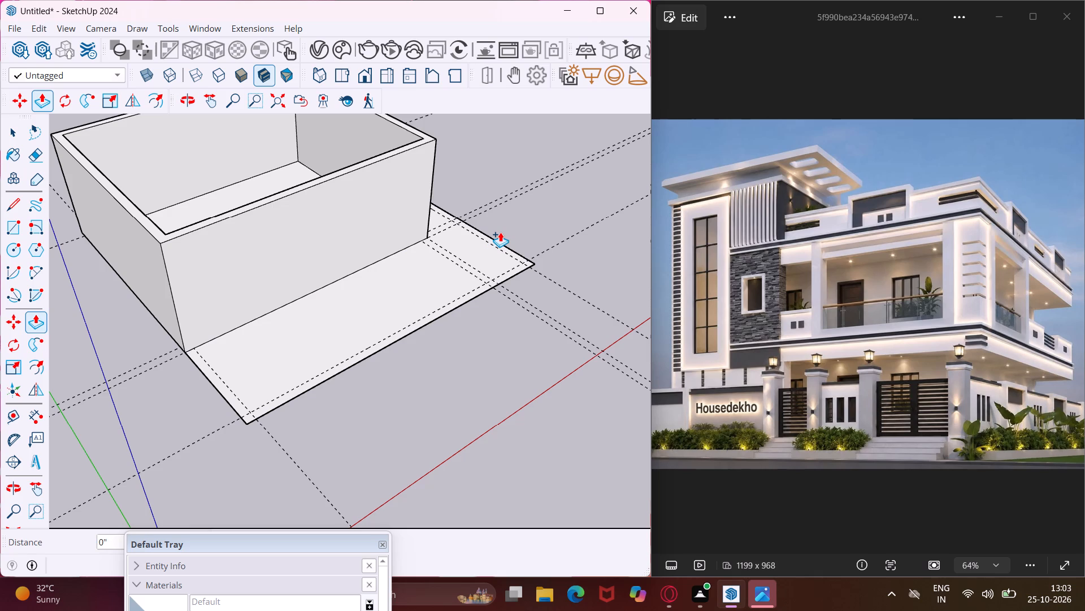
pyautogui.press('space')
# On the wall face toward the red axis, place vertical guides 4' from its edge farthest from the green axis and 4' beyond that.
pyautogui.moveTo(471, 205); pyautogui.dragTo(348, 188, button='middle')
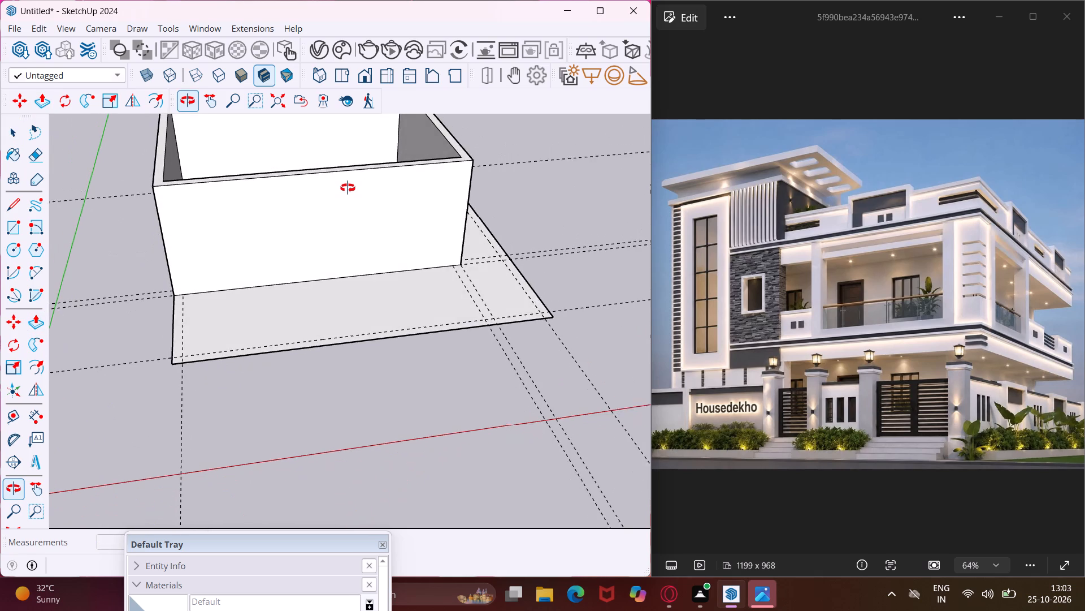
pyautogui.moveTo(348, 188); pyautogui.dragTo(350, 182, button='middle')
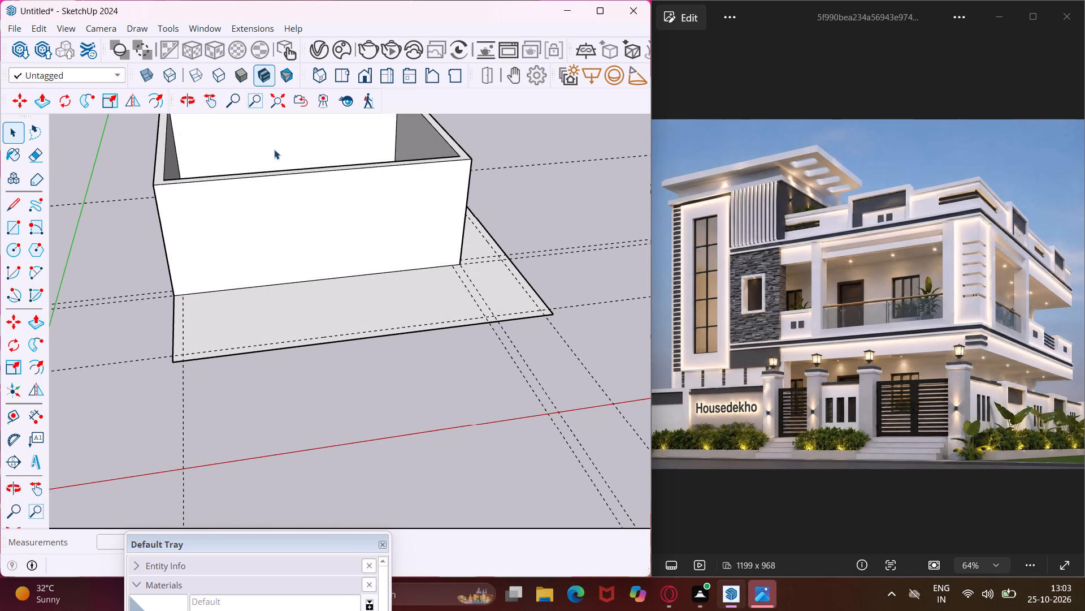
pyautogui.click(214, 101)
pyautogui.moveTo(223, 139); pyautogui.dragTo(276, 432)
pyautogui.moveTo(270, 436); pyautogui.dragTo(262, 414)
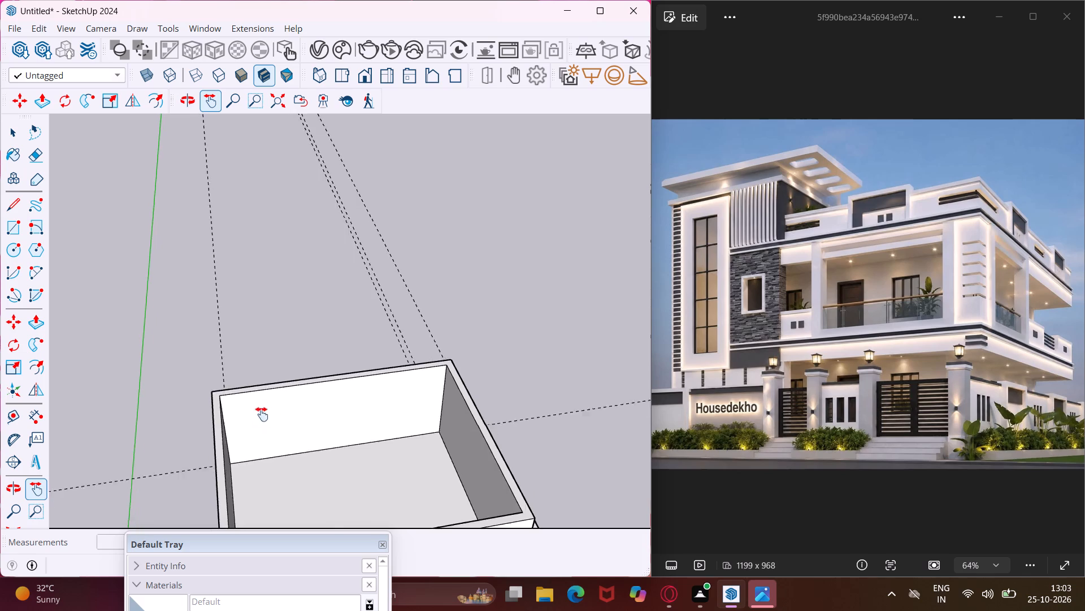
pyautogui.moveTo(262, 414); pyautogui.dragTo(242, 344)
pyautogui.moveTo(246, 359); pyautogui.dragTo(218, 285, button='middle')
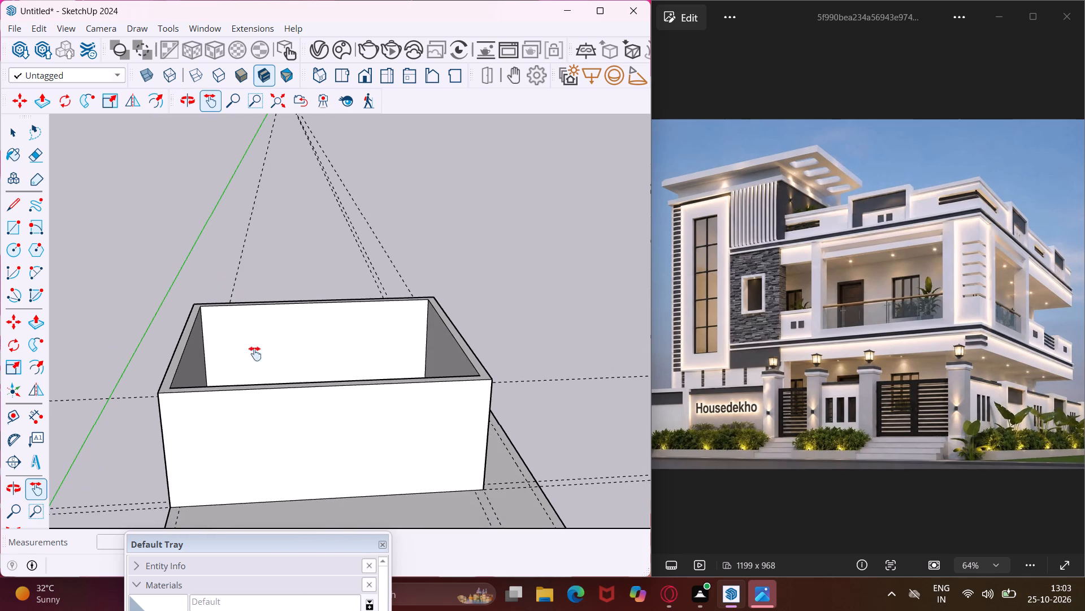
pyautogui.scroll(3, 312, 423)
pyautogui.moveTo(318, 429); pyautogui.dragTo(321, 381, button='middle')
pyautogui.scroll(1, 318, 427)
pyautogui.scroll(-2, 322, 380)
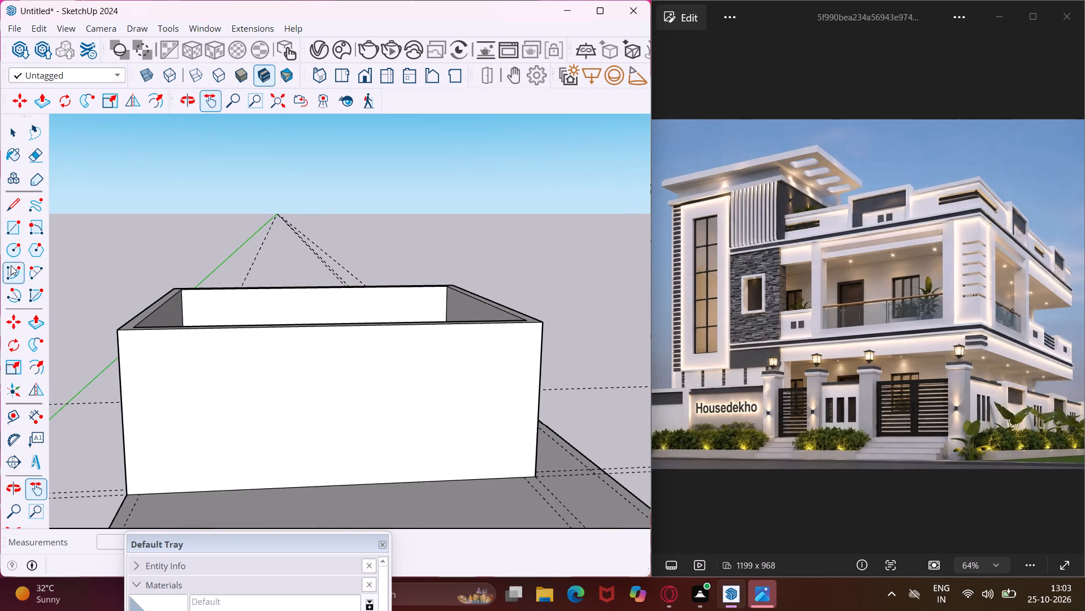
pyautogui.click(12, 415)
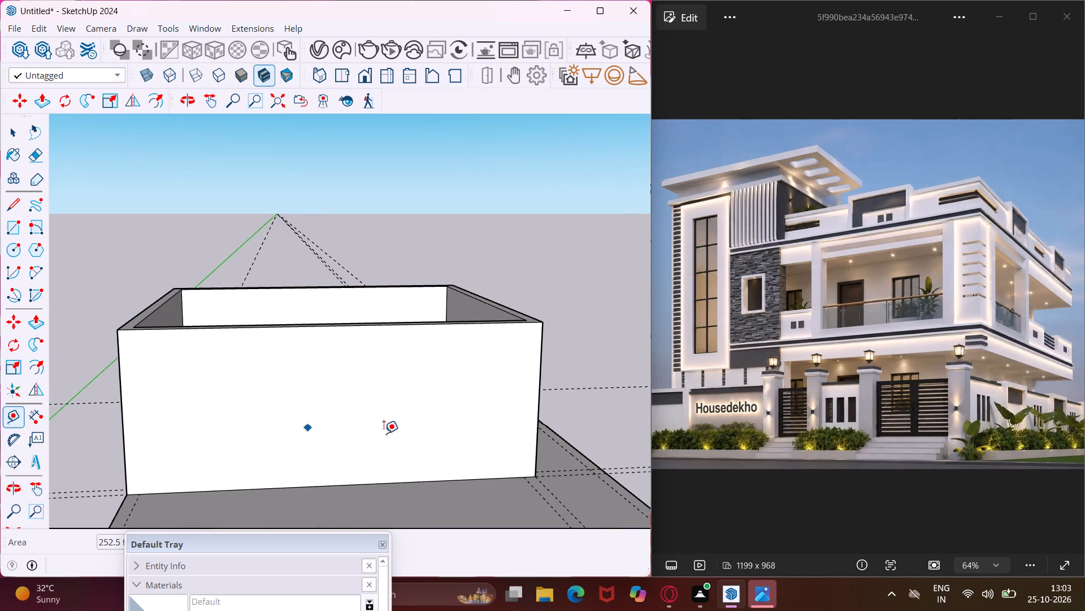
pyautogui.scroll(3, 533, 418)
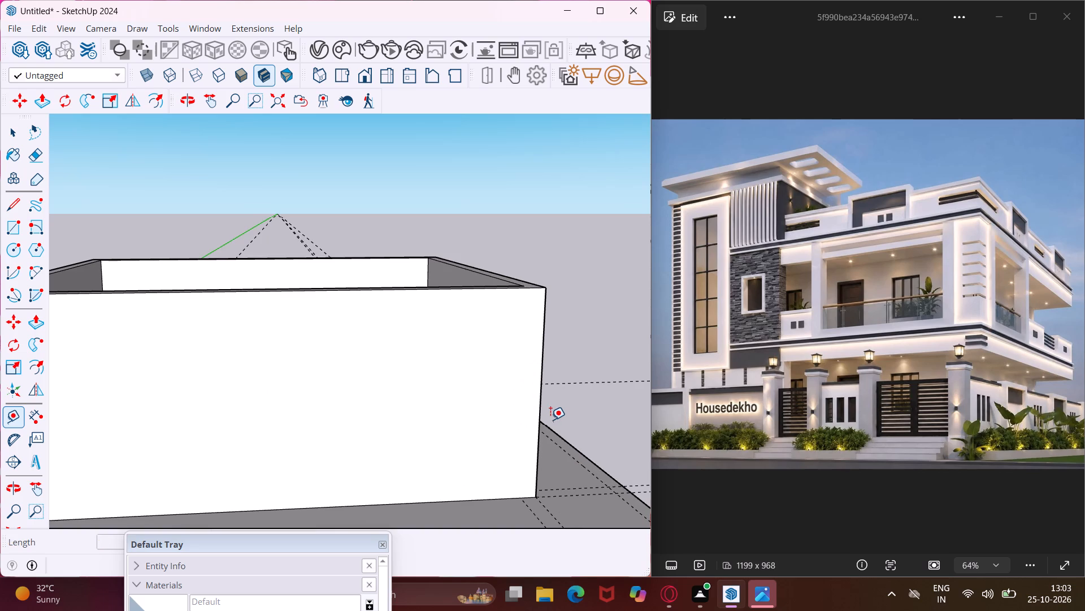
pyautogui.click(540, 420)
pyautogui.scroll(-4, 439, 423)
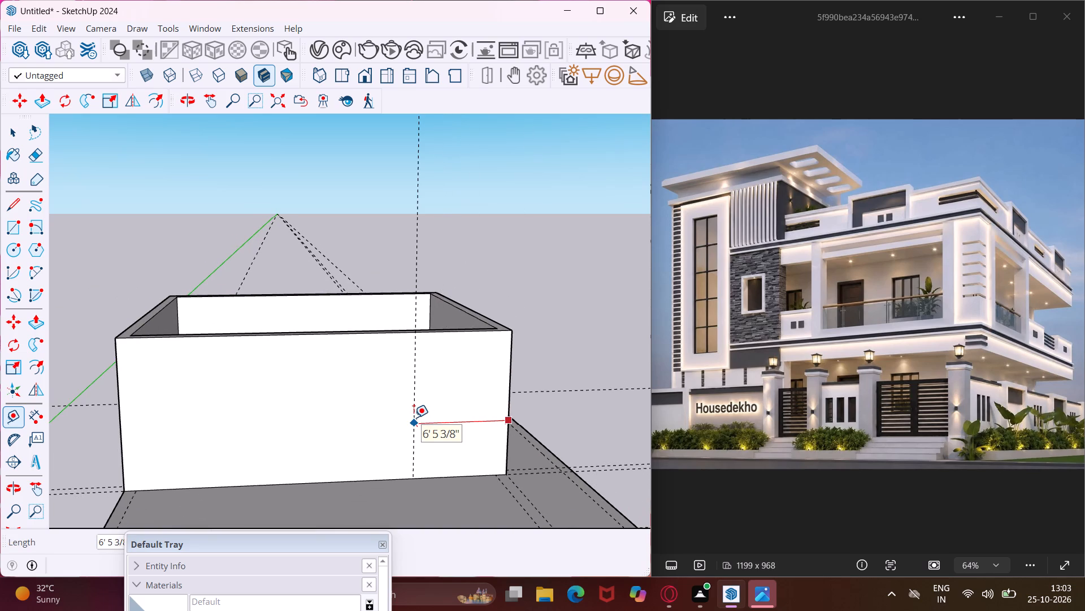
pyautogui.write("4'")
pyautogui.press('Return')
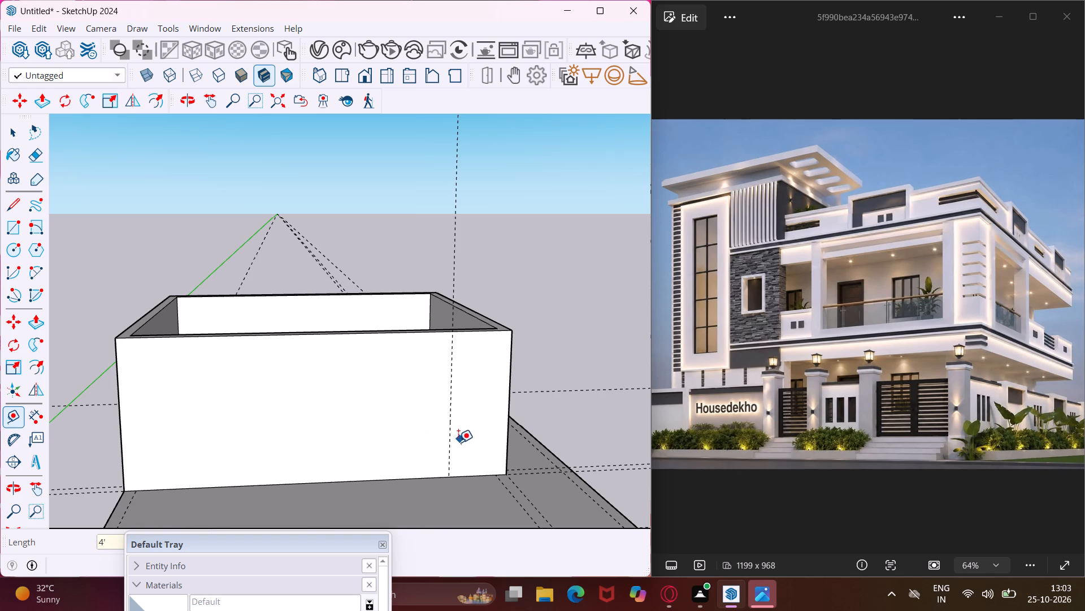
pyautogui.click(448, 452)
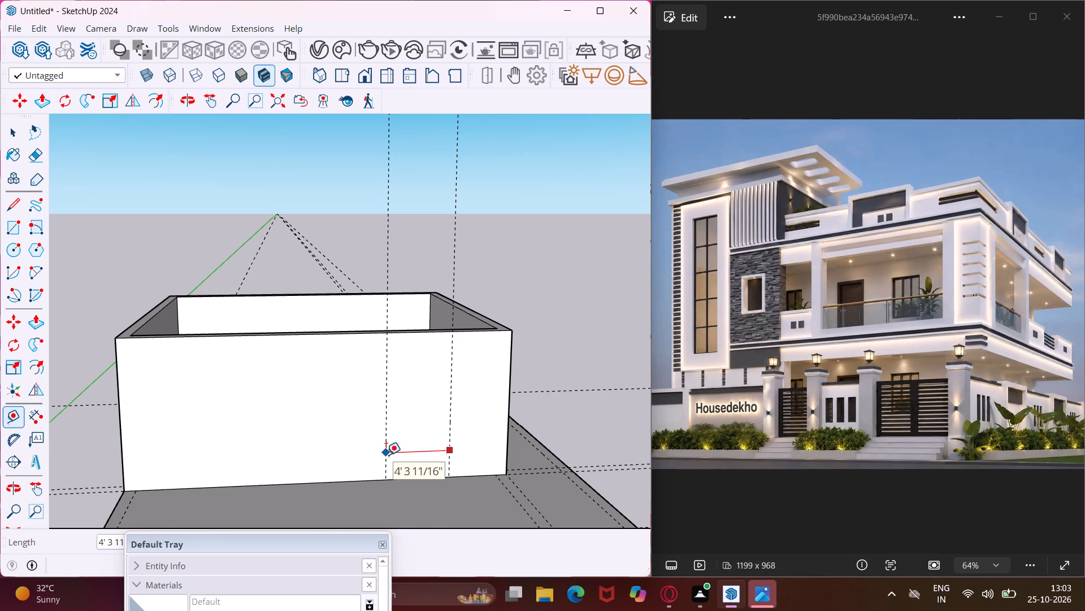
pyautogui.write("4'")
pyautogui.press('Return')
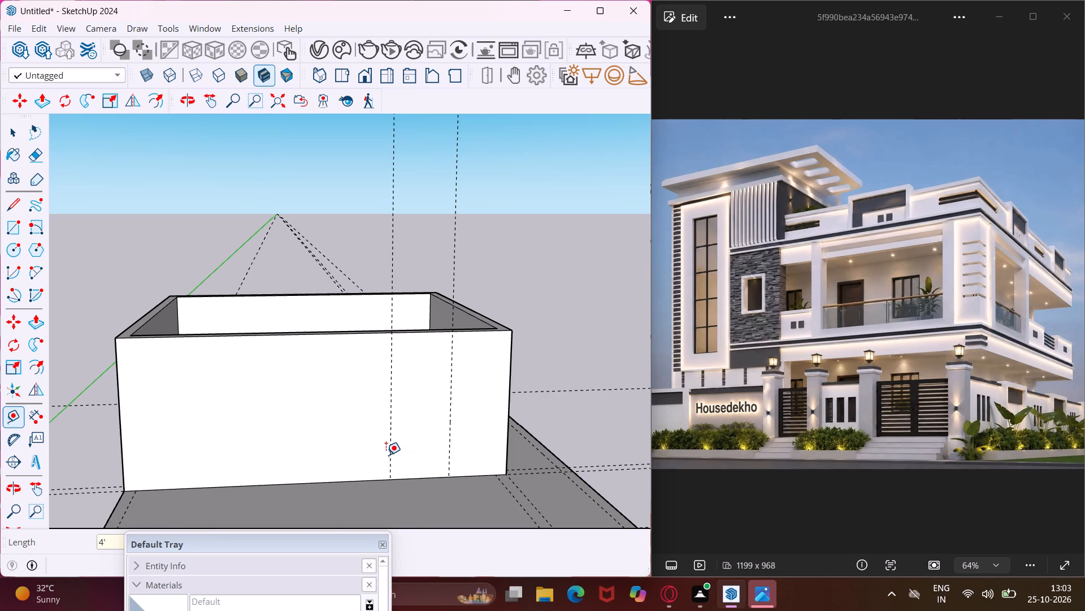
# Place horizontal guides on the same wall face, 3' above its bottom edge and 2' below its top edge.
pyautogui.click(423, 477)
pyautogui.moveTo(418, 459); pyautogui.dragTo(401, 420, button='middle')
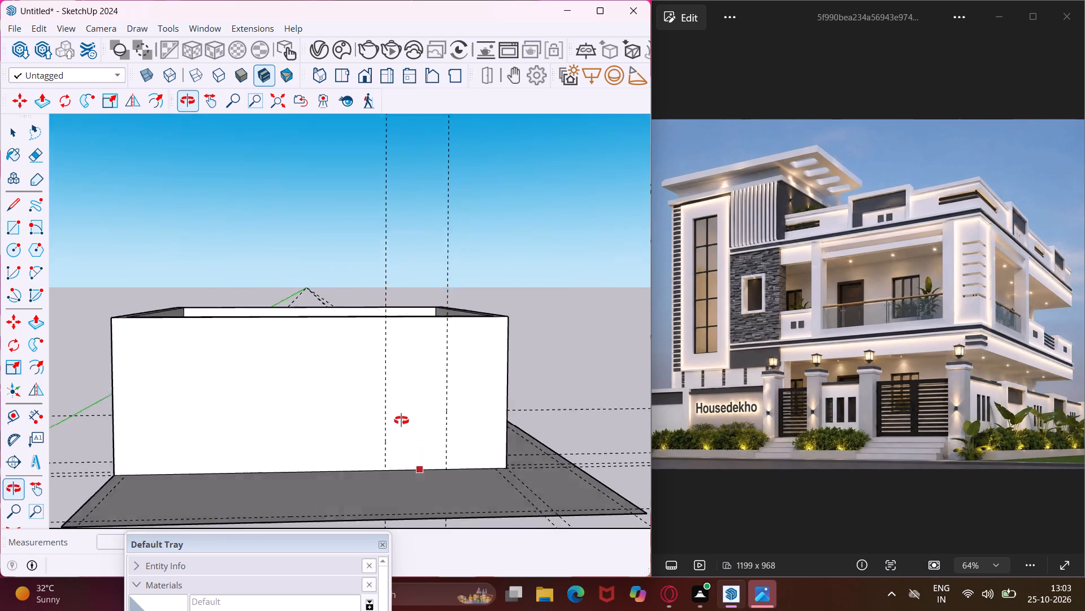
pyautogui.moveTo(401, 420); pyautogui.dragTo(397, 406, button='middle')
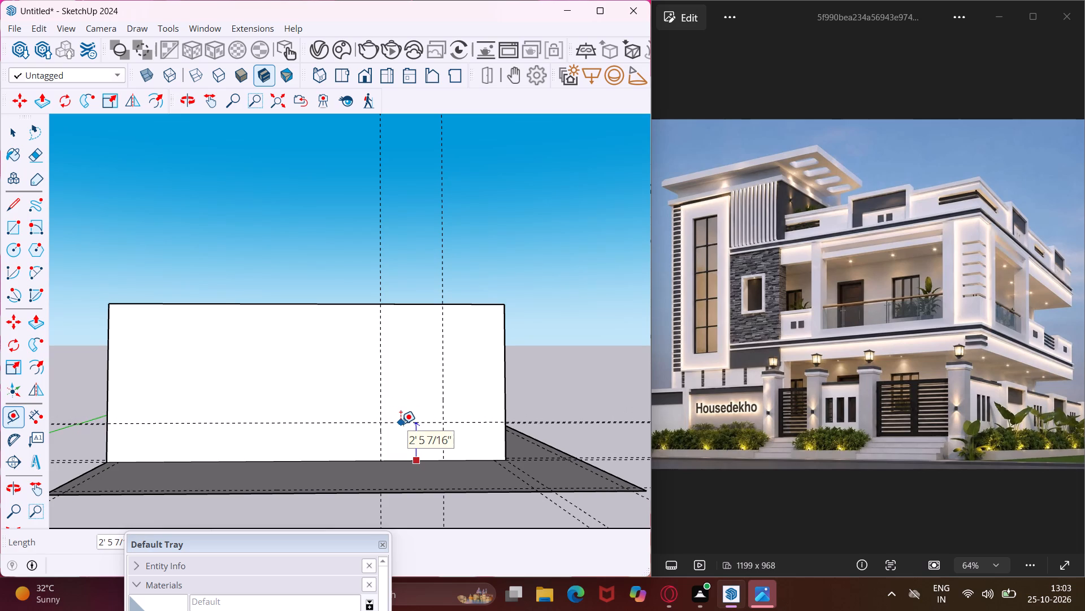
pyautogui.press('3')
pyautogui.press("'")
pyautogui.press('Return')
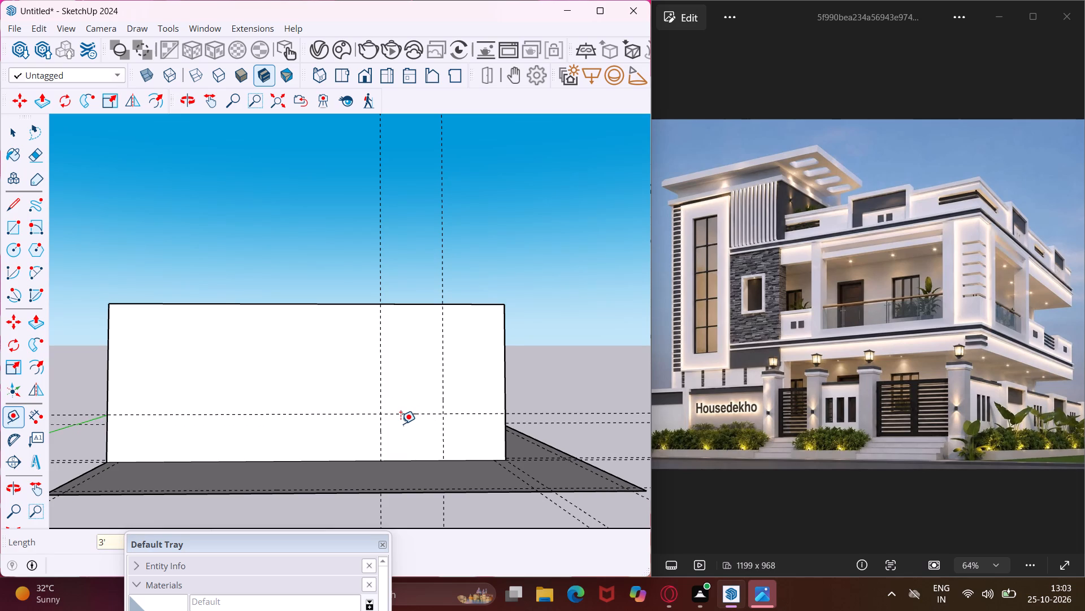
pyautogui.click(411, 308)
pyautogui.write("2'")
pyautogui.press('Return')
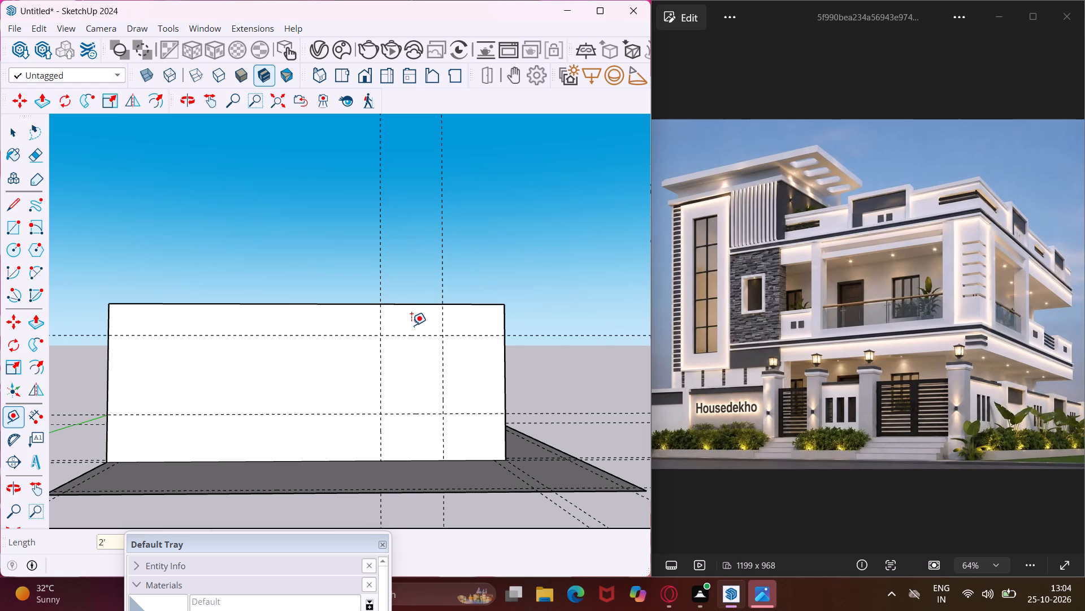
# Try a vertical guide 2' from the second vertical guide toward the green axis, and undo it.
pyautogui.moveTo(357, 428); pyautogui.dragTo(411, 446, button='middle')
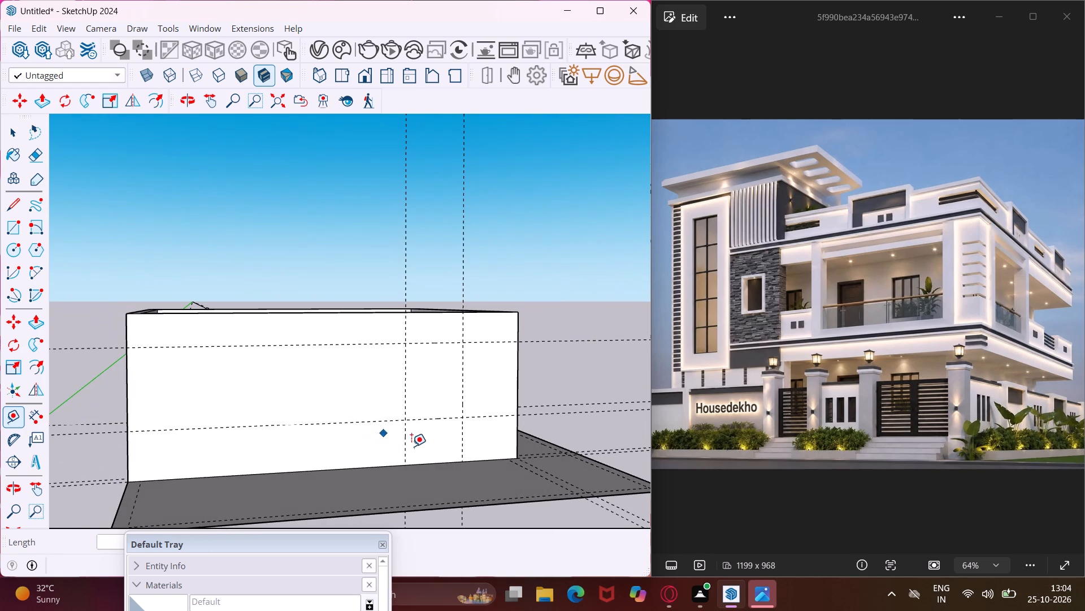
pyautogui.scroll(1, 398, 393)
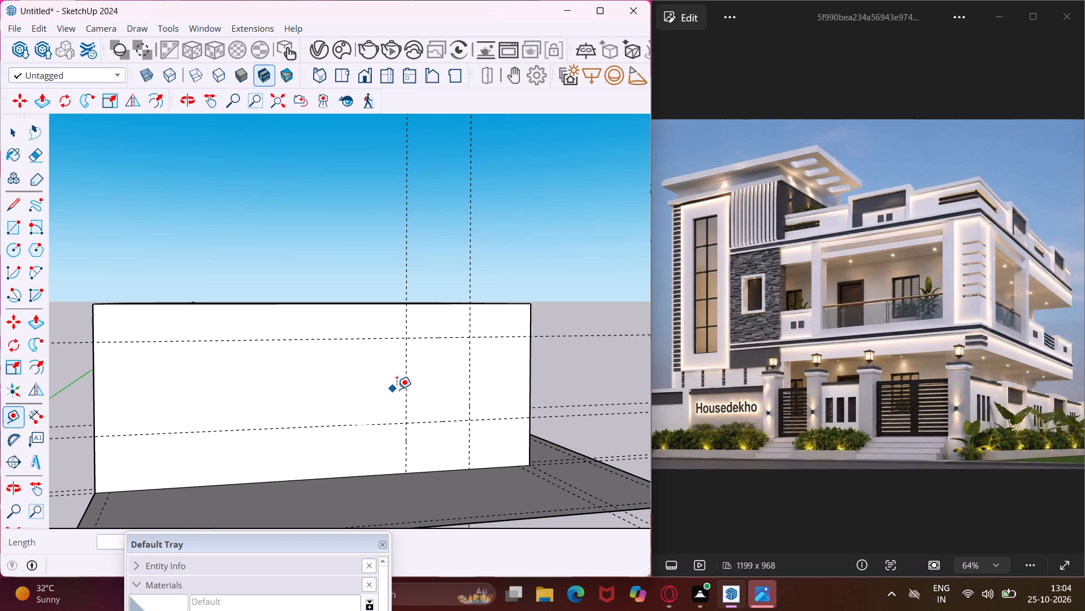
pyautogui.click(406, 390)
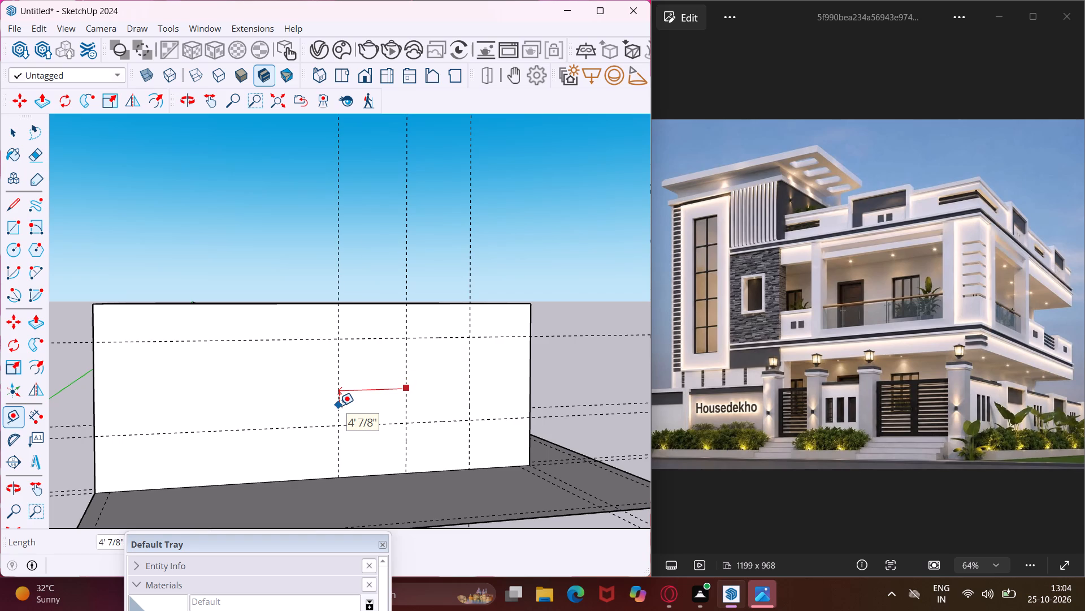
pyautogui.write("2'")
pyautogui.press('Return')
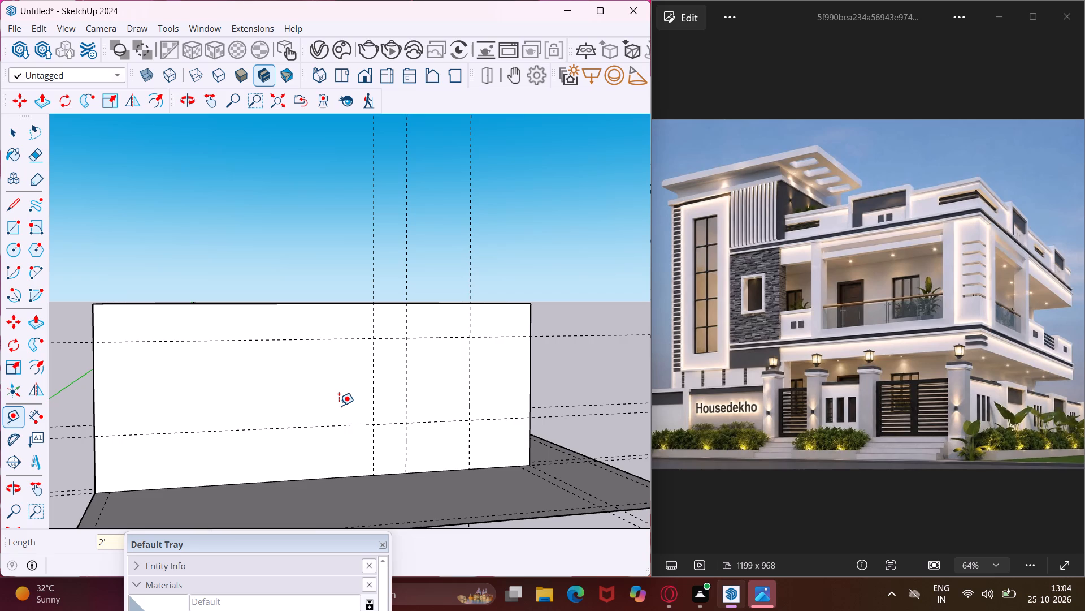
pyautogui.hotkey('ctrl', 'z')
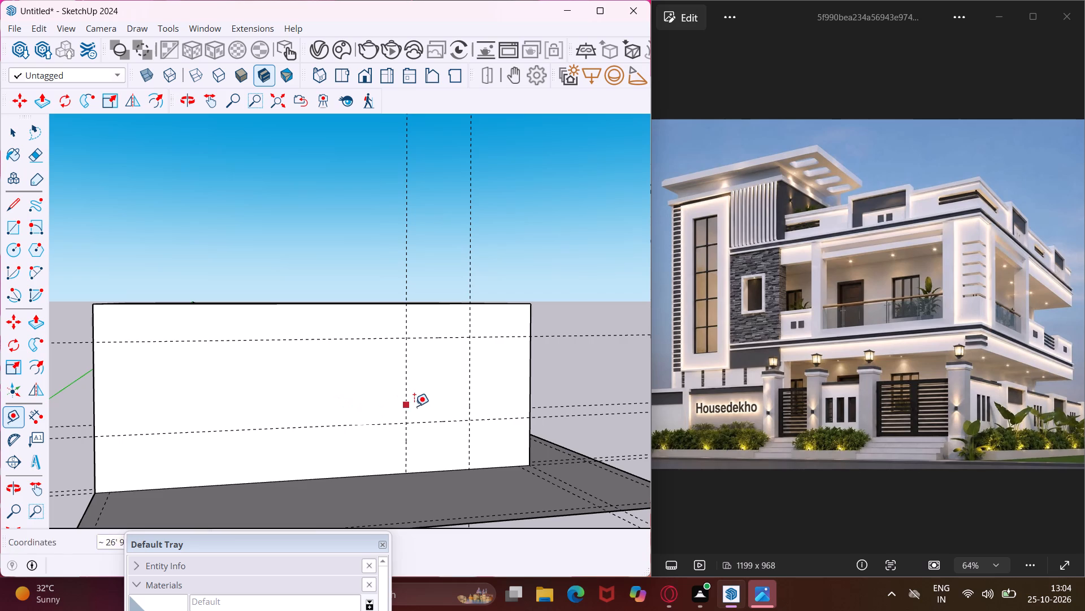
# Place a vertical guide 3' from the second vertical guide toward the green axis, and another 3' beyond it.
pyautogui.click(404, 403)
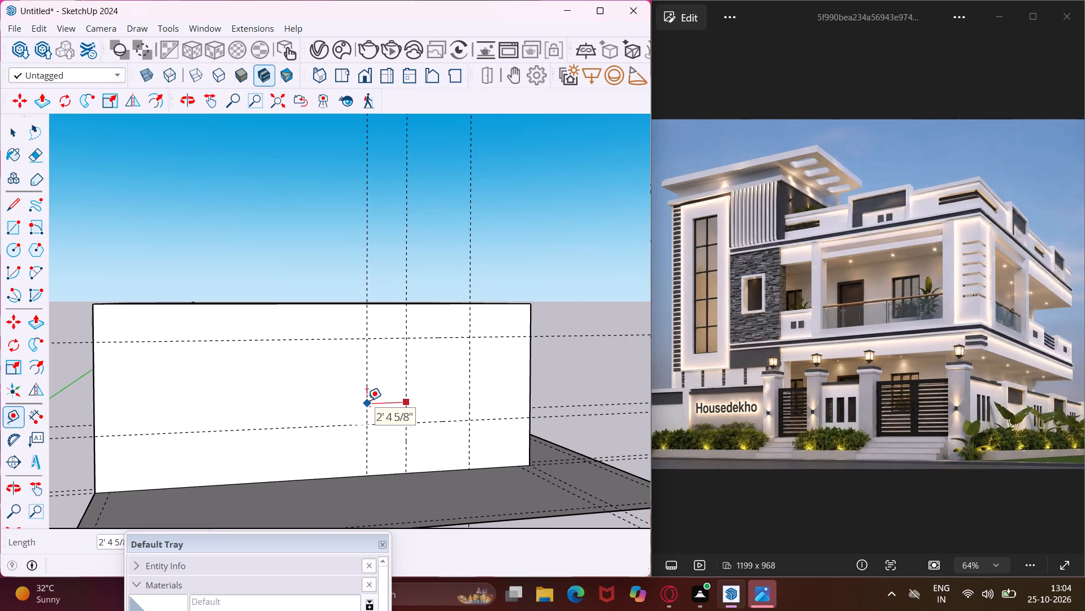
pyautogui.write("3'")
pyautogui.press('Return')
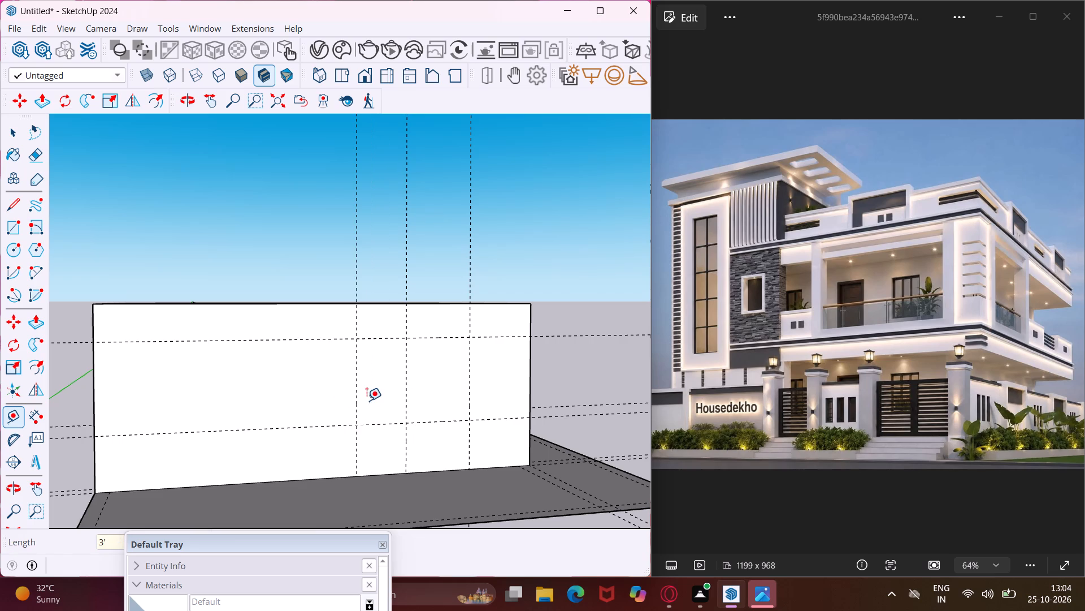
pyautogui.click(358, 393)
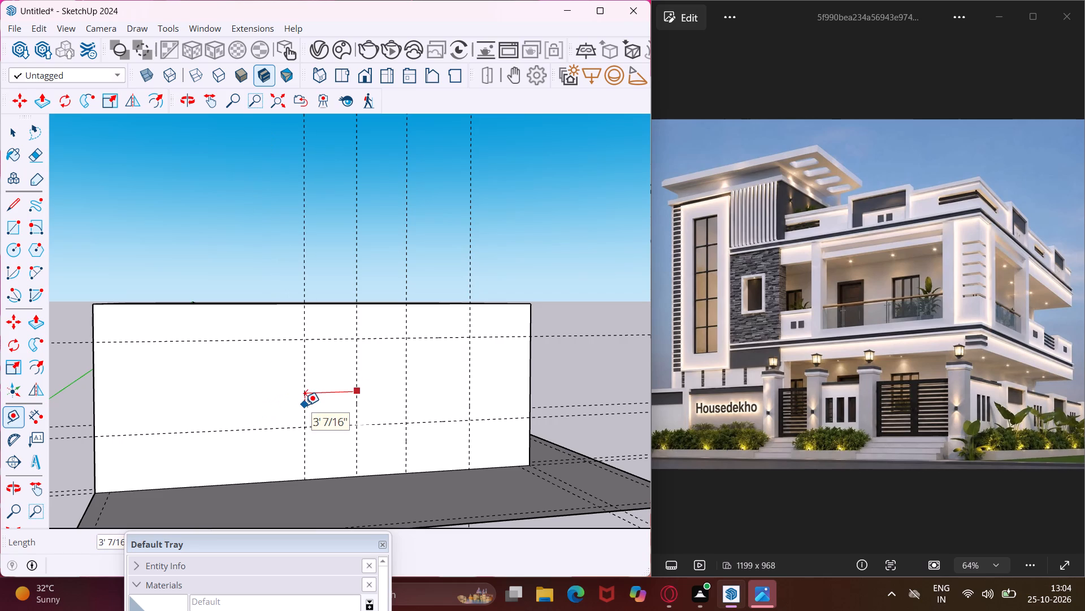
pyautogui.press('3')
pyautogui.press("'")
pyautogui.press('Return')
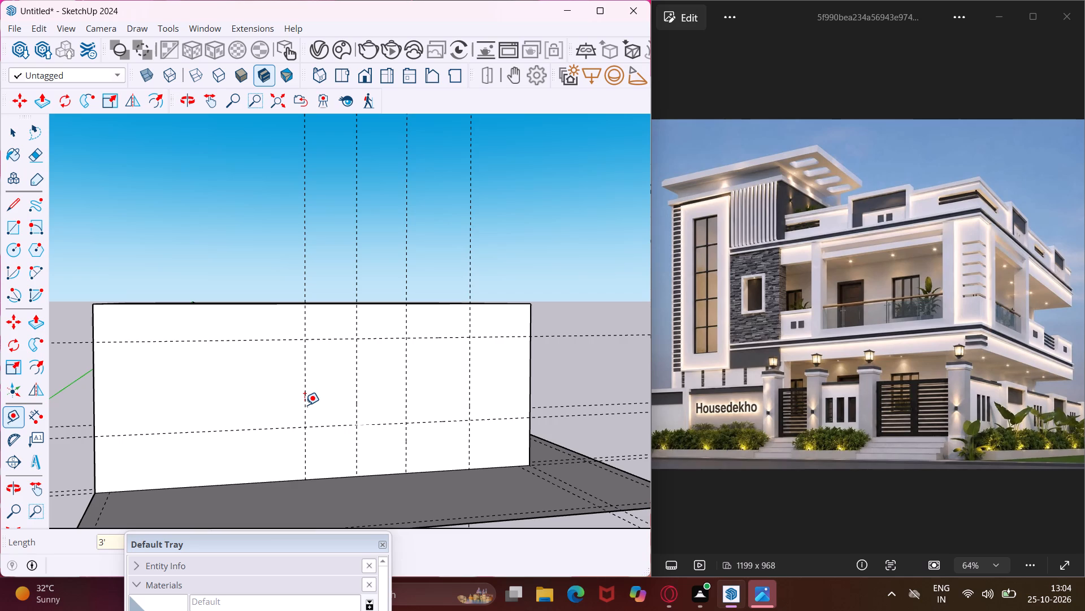
# Place a horizontal guide 3' below the top edge of the same wall face.
pyautogui.click(323, 304)
pyautogui.write("3'")
pyautogui.press('Return')
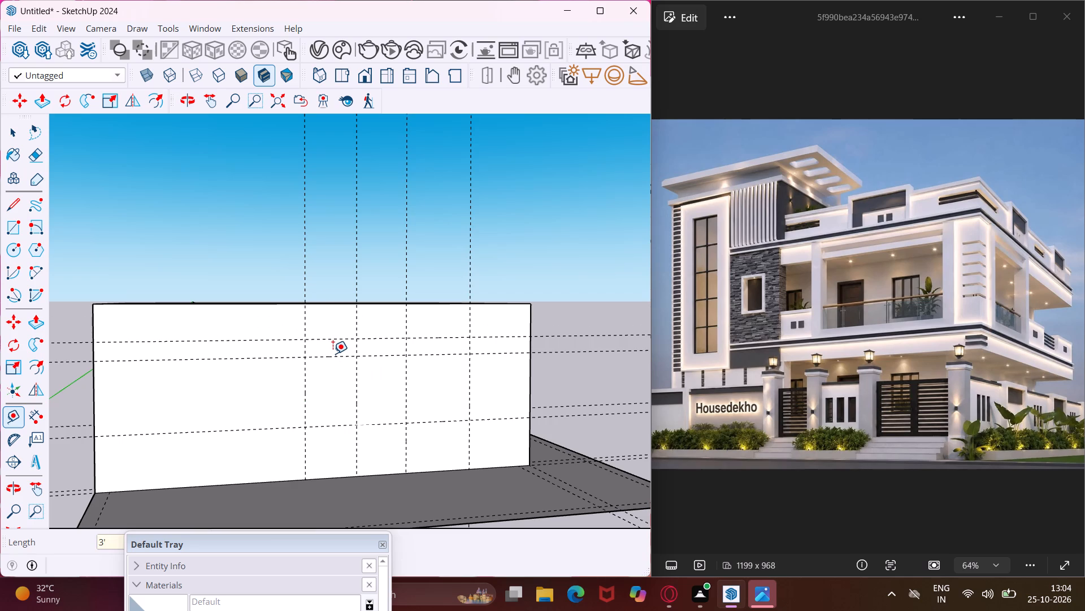
# Place a vertical guide 3' from the last vertical guide toward the green axis, and another 4' beyond it.
pyautogui.click(305, 406)
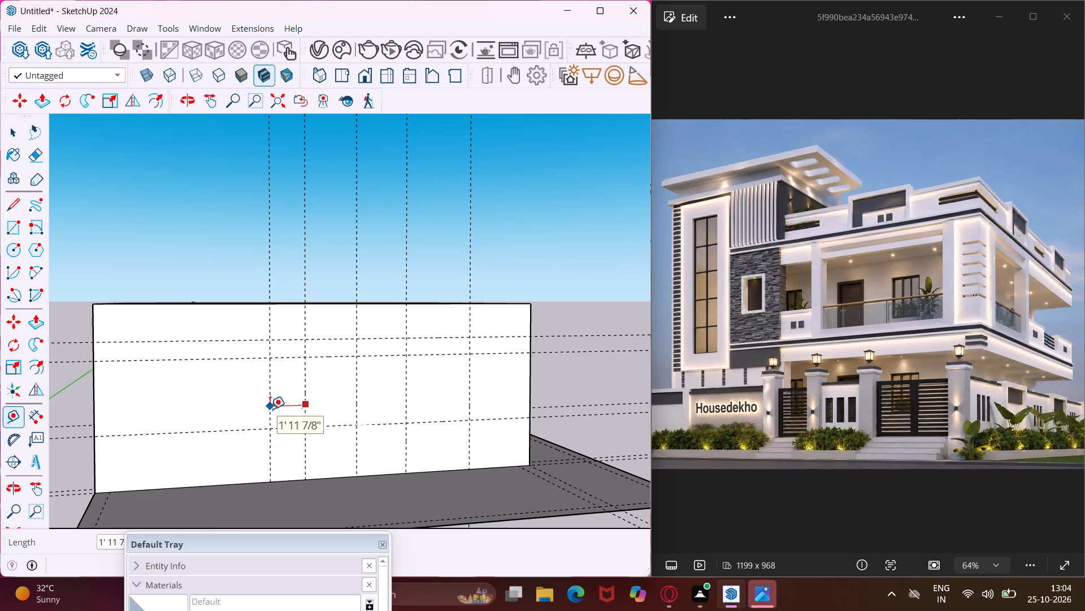
pyautogui.press('3')
pyautogui.press("'")
pyautogui.press('Return')
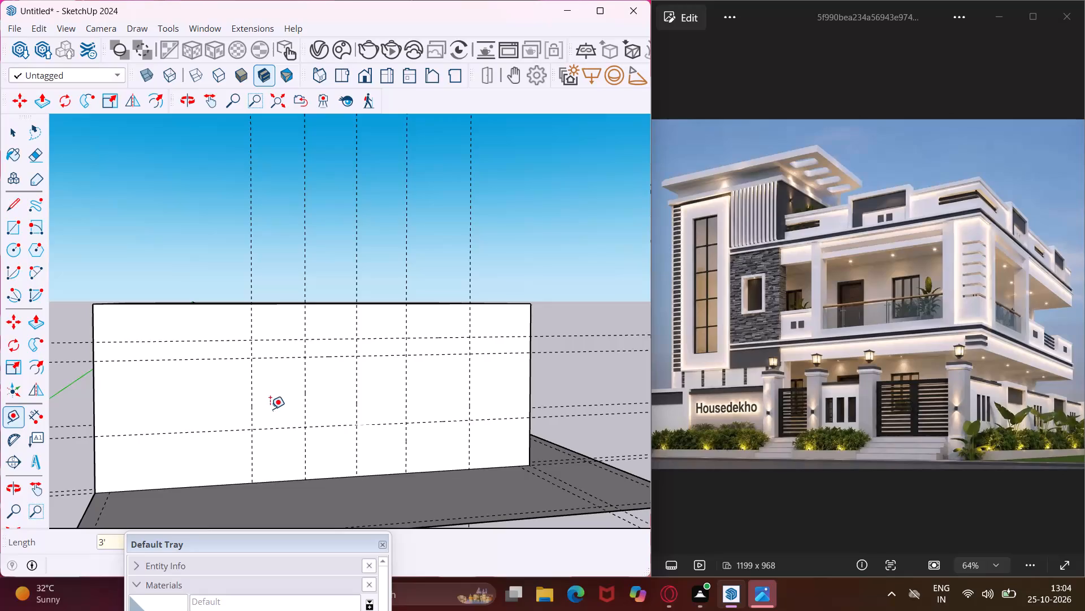
pyautogui.click(254, 399)
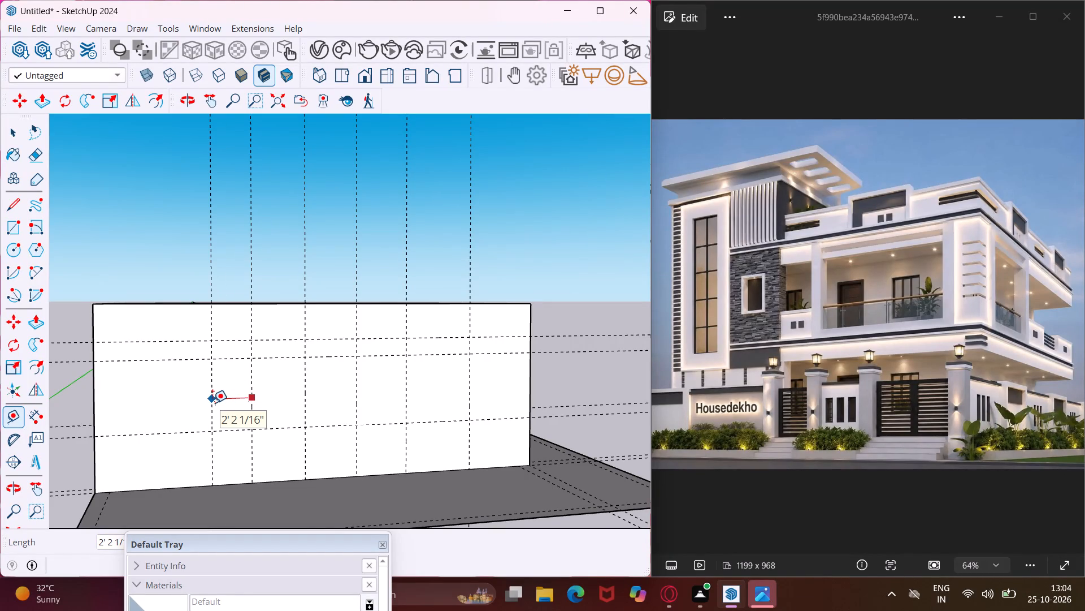
pyautogui.write("4'")
pyautogui.press('Return')
# Draw two 4' by 5' window rectangles on the wall's guide intersections, and between them a door rectangle about 3' wide reaching the wall's bottom edge.
pyautogui.scroll(-4, 212, 403)
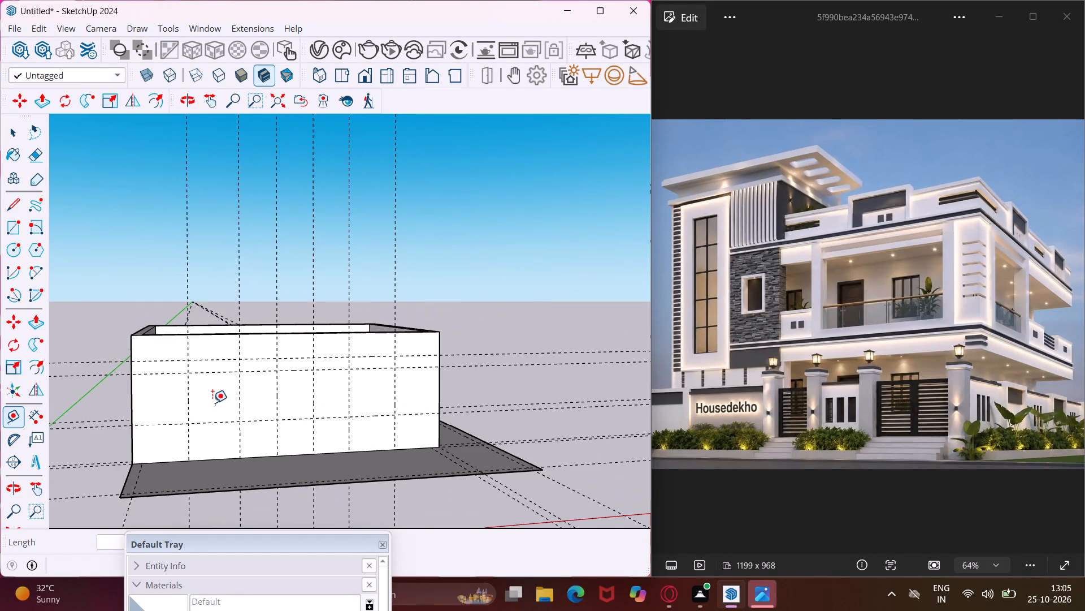
pyautogui.moveTo(212, 403); pyautogui.dragTo(255, 413, button='middle')
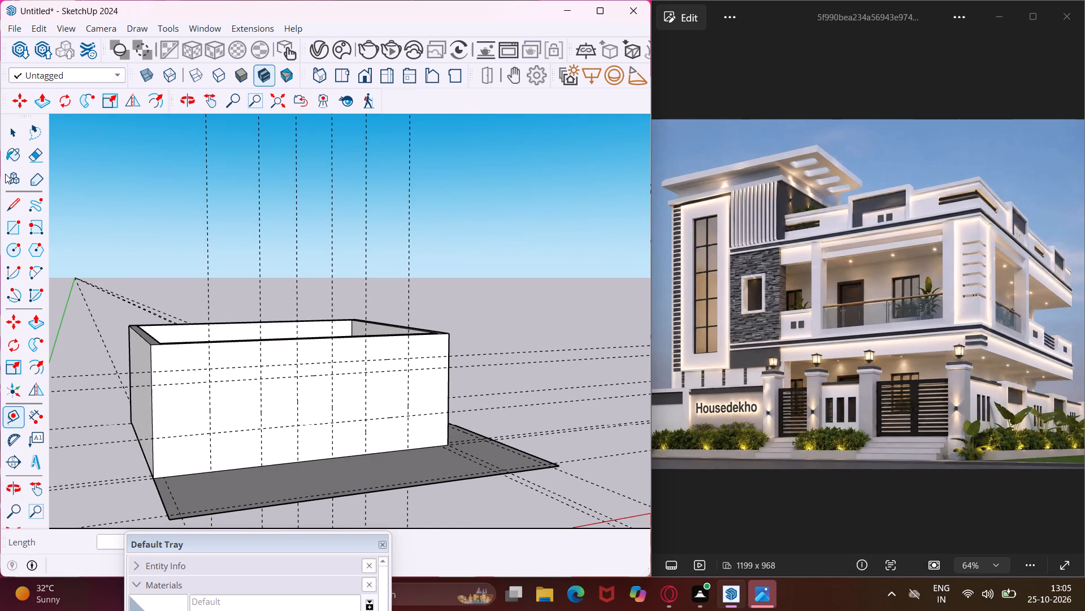
pyautogui.click(6, 229)
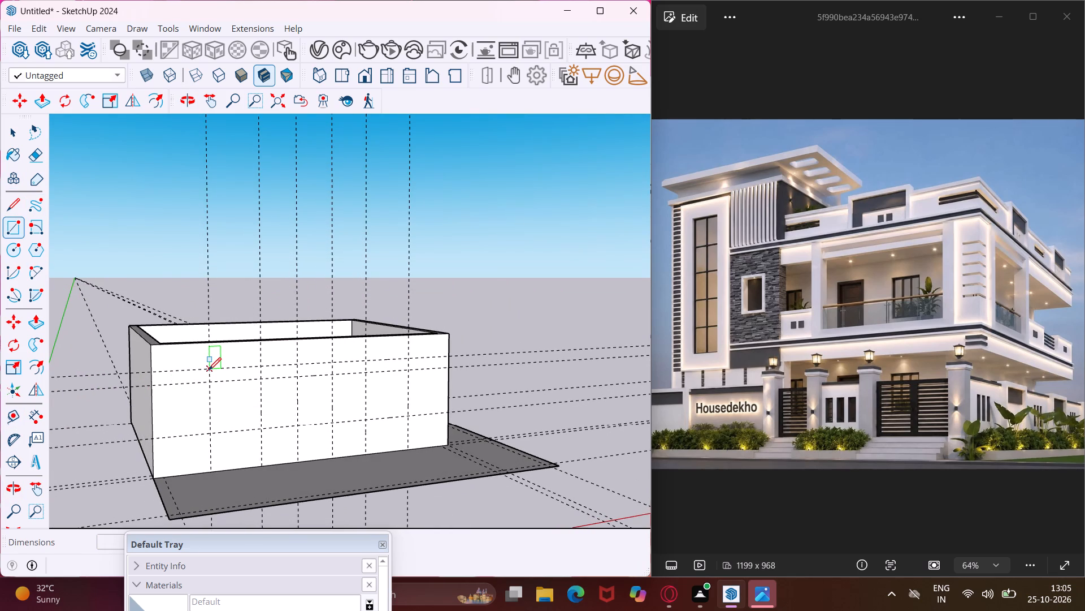
pyautogui.click(209, 369)
pyautogui.click(263, 429)
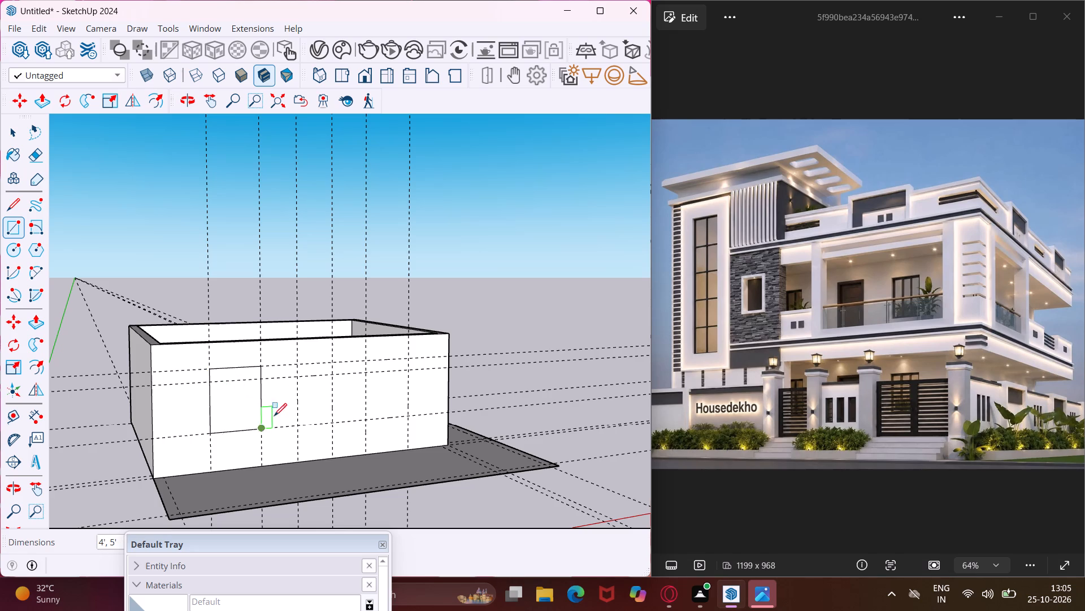
pyautogui.click(298, 379)
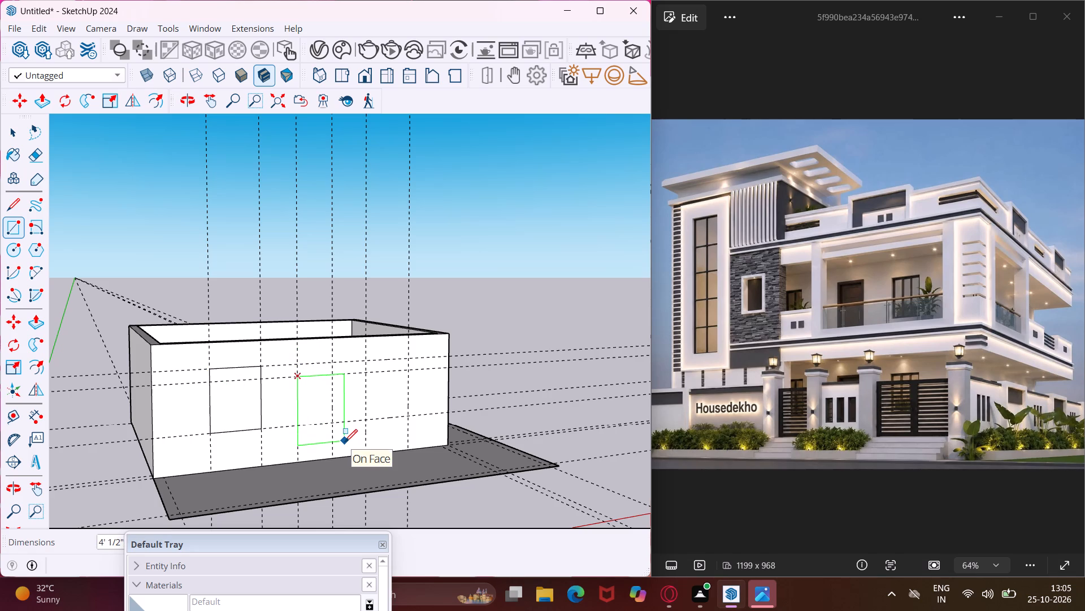
pyautogui.press('Escape')
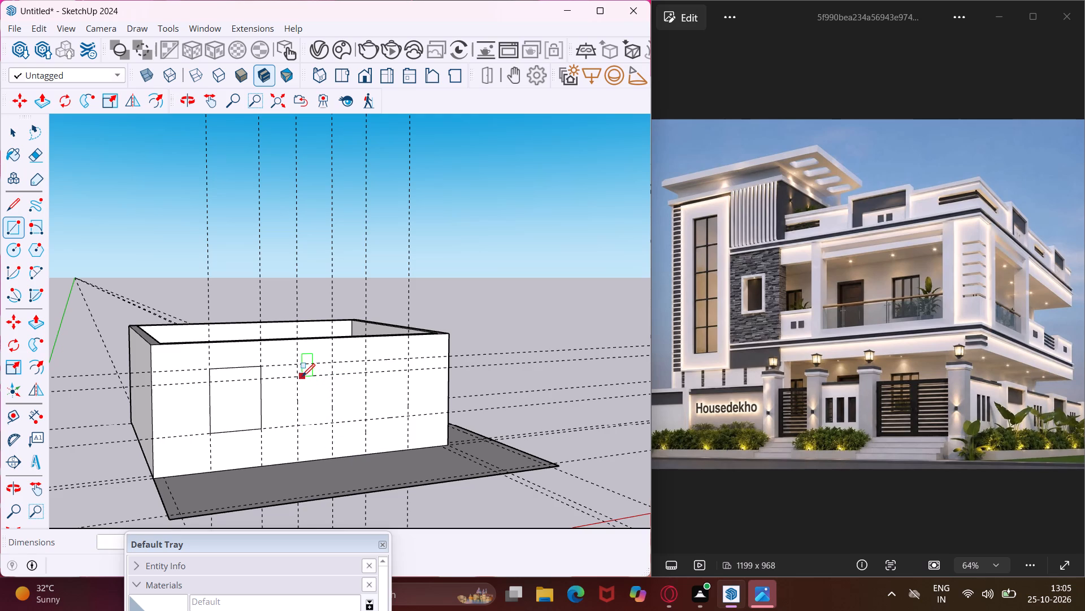
pyautogui.click(298, 366)
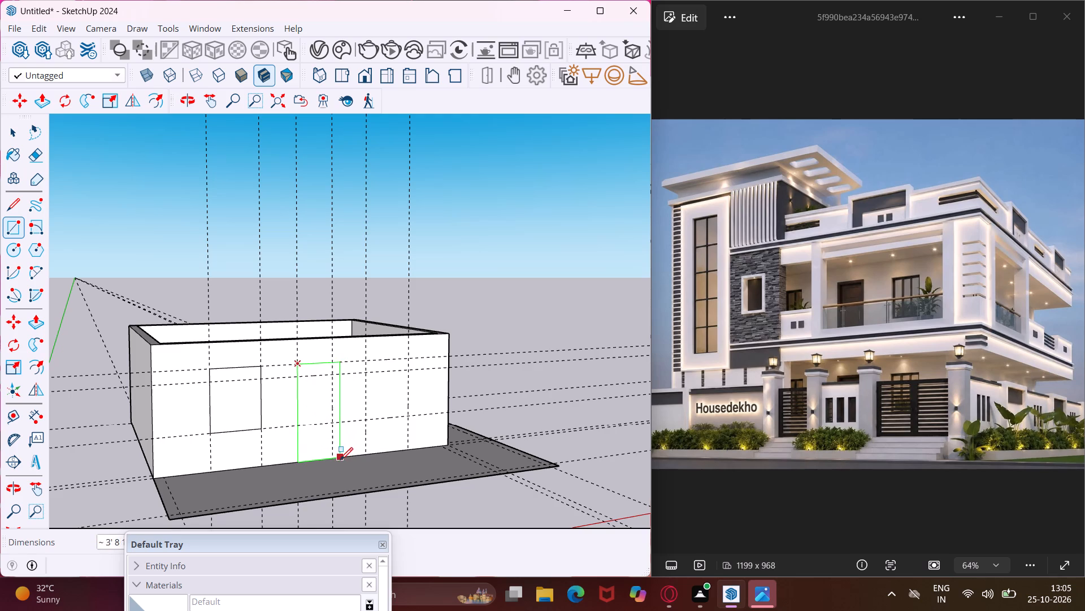
pyautogui.click(332, 459)
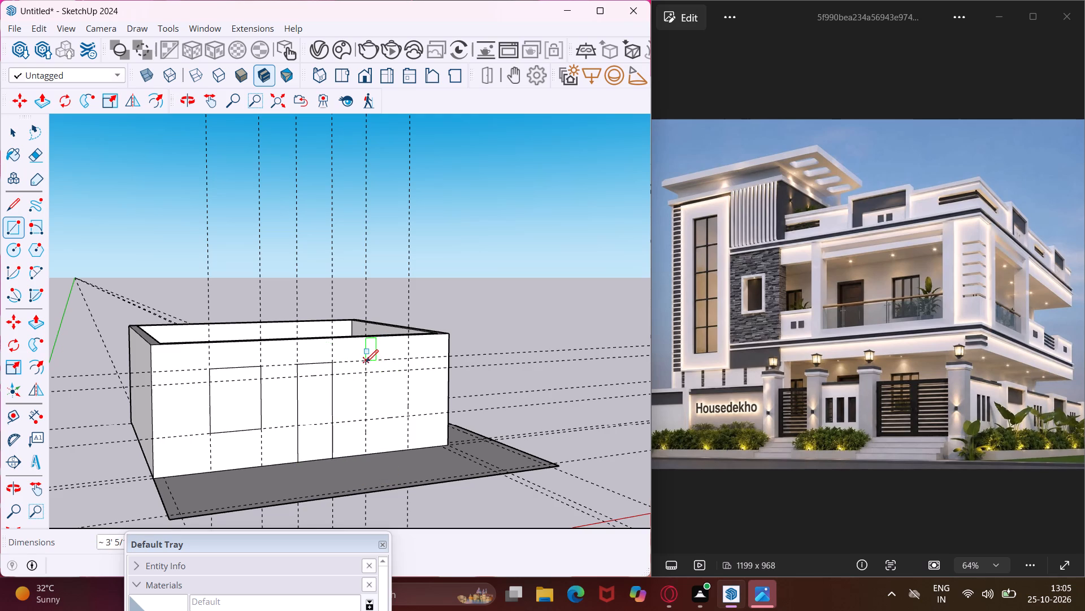
pyautogui.click(366, 362)
pyautogui.click(407, 418)
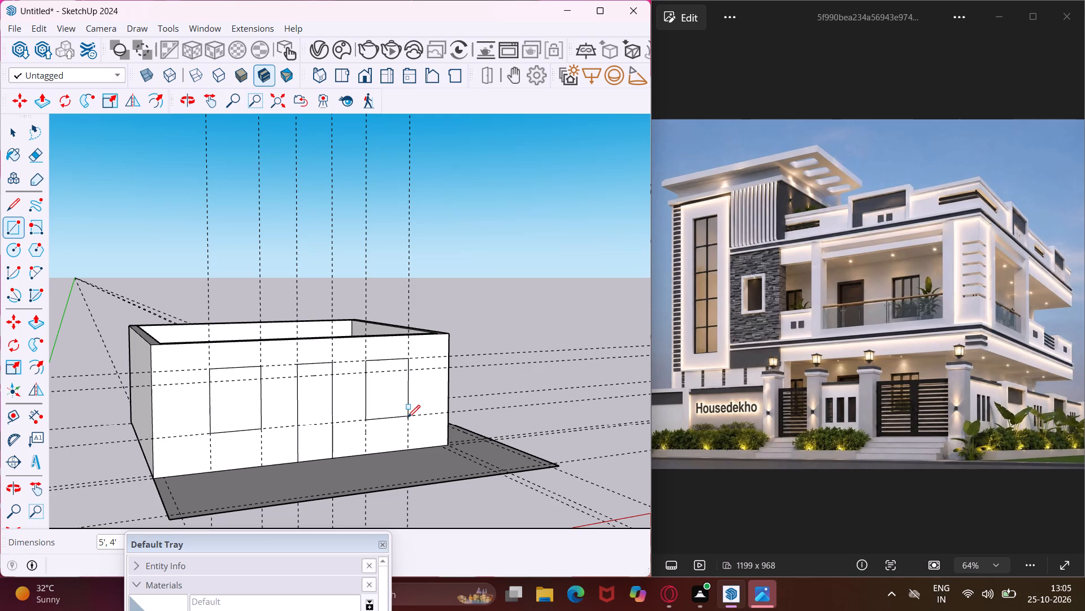
pyautogui.press('Escape')
pyautogui.press('space')
# Draw a stair step profile in open space beside the house, with a 6" vertical riser and a 1' tread along the red axis.
pyautogui.moveTo(232, 408); pyautogui.dragTo(216, 467, button='middle')
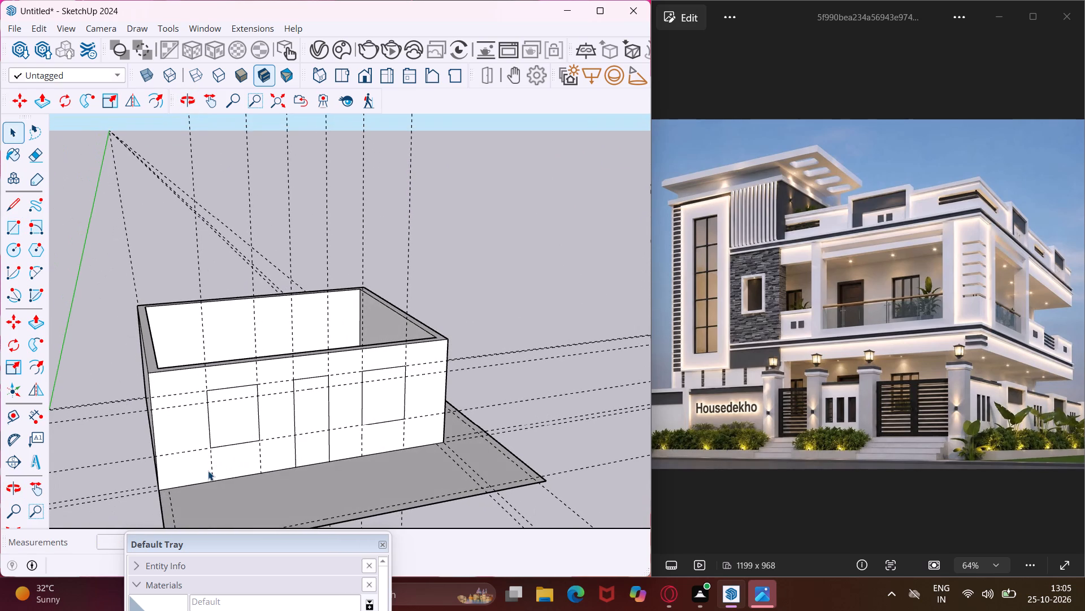
pyautogui.click(20, 210)
pyautogui.scroll(-3, 189, 254)
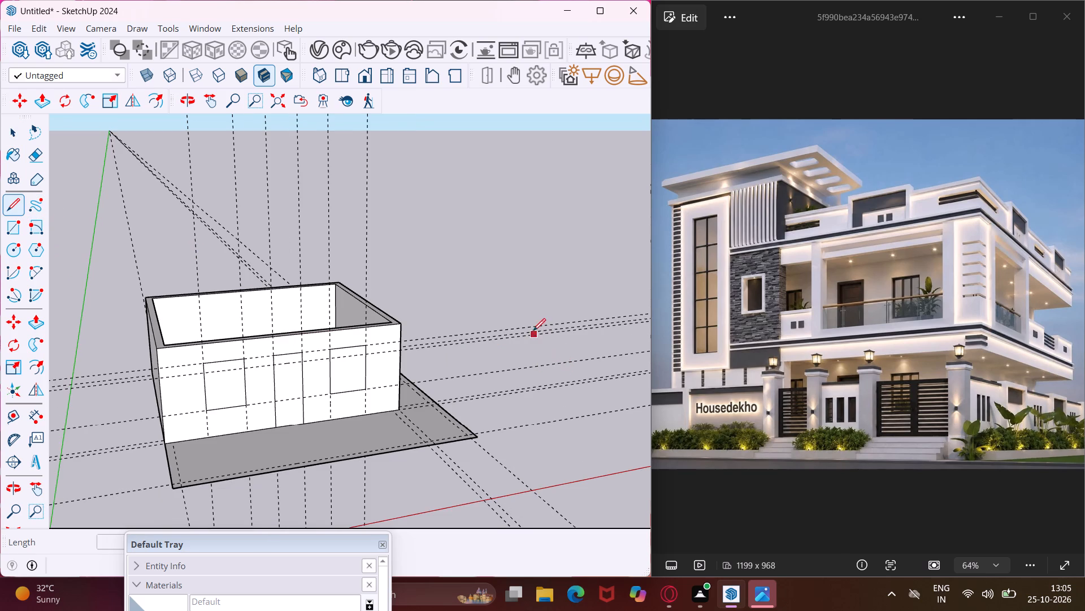
pyautogui.click(549, 308)
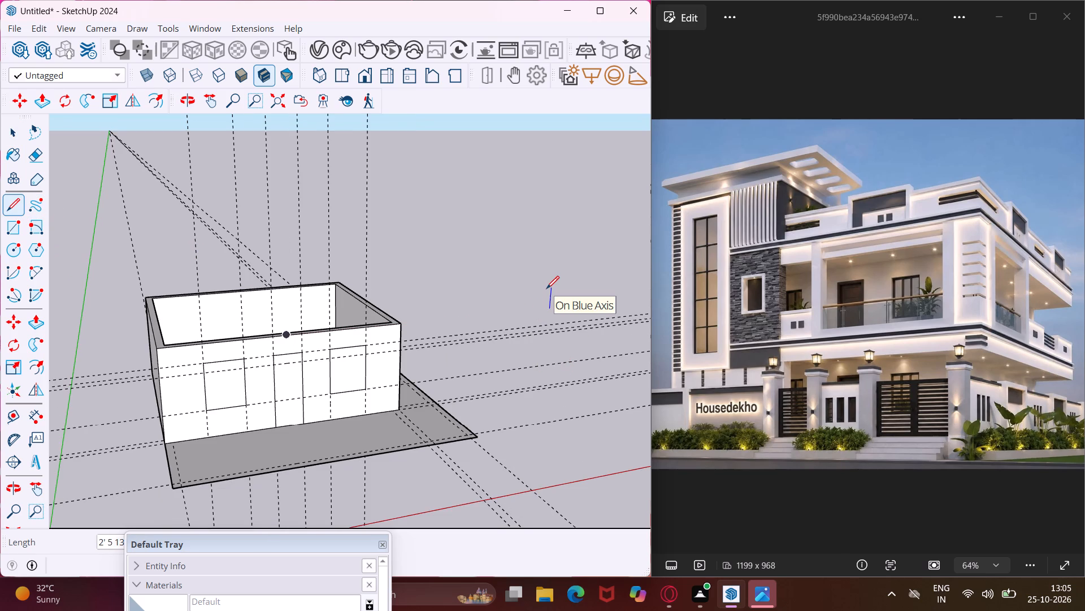
pyautogui.press('6')
pyautogui.hotkey('shift', '"')
pyautogui.press('Return')
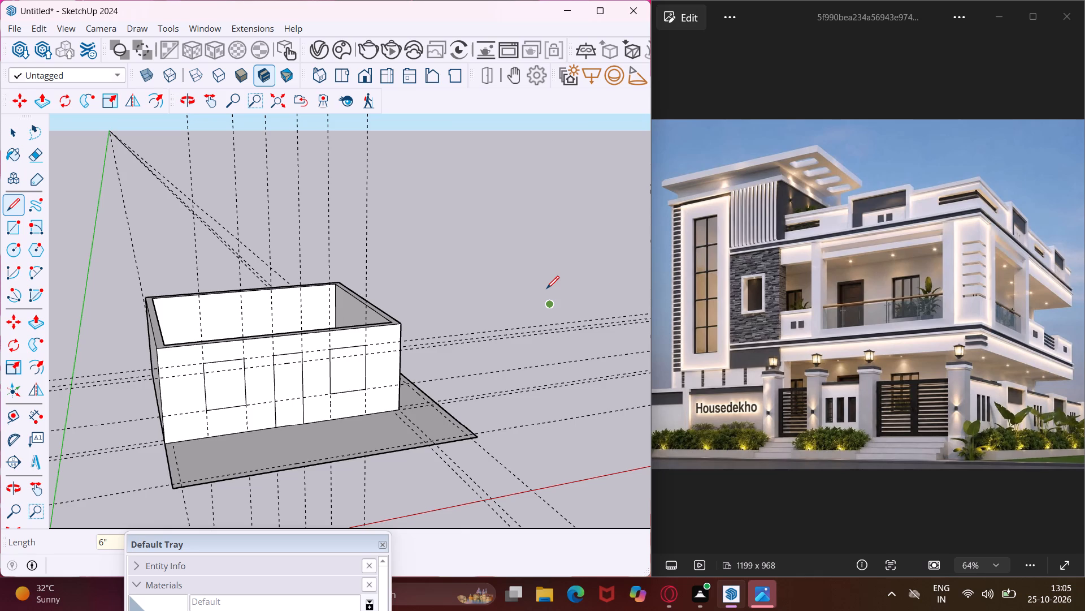
pyautogui.scroll(-1, 546, 289)
pyautogui.scroll(4, 546, 289)
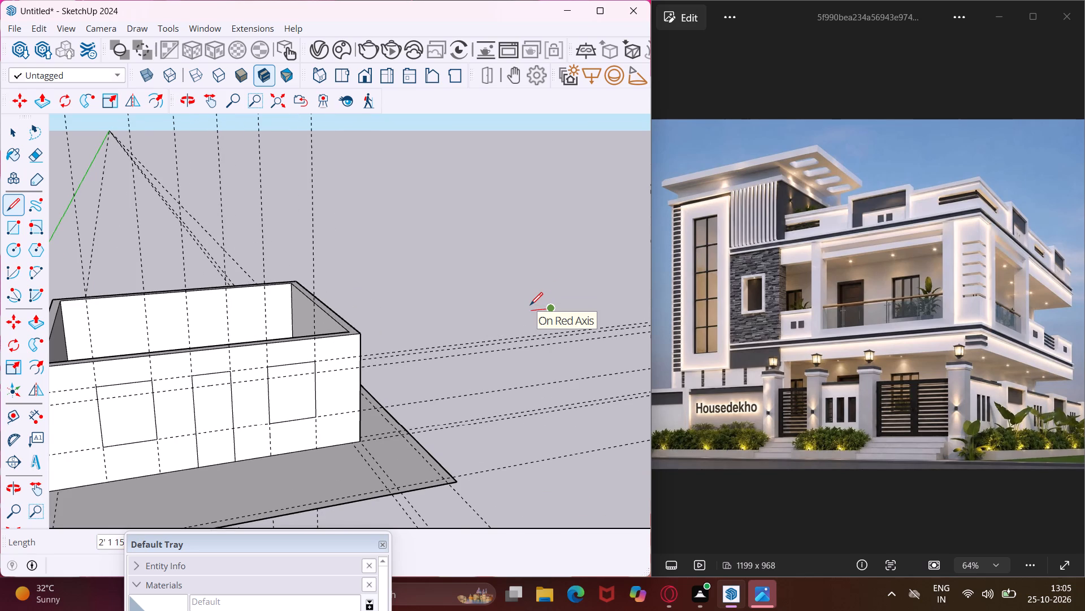
pyautogui.write("1'")
pyautogui.press('Return')
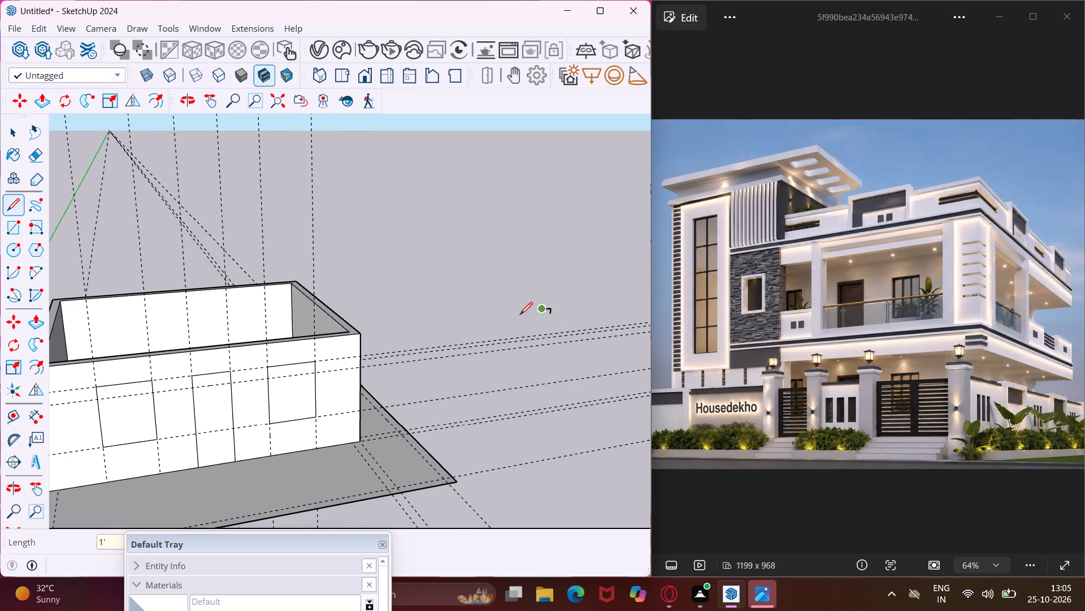
pyautogui.press('Escape')
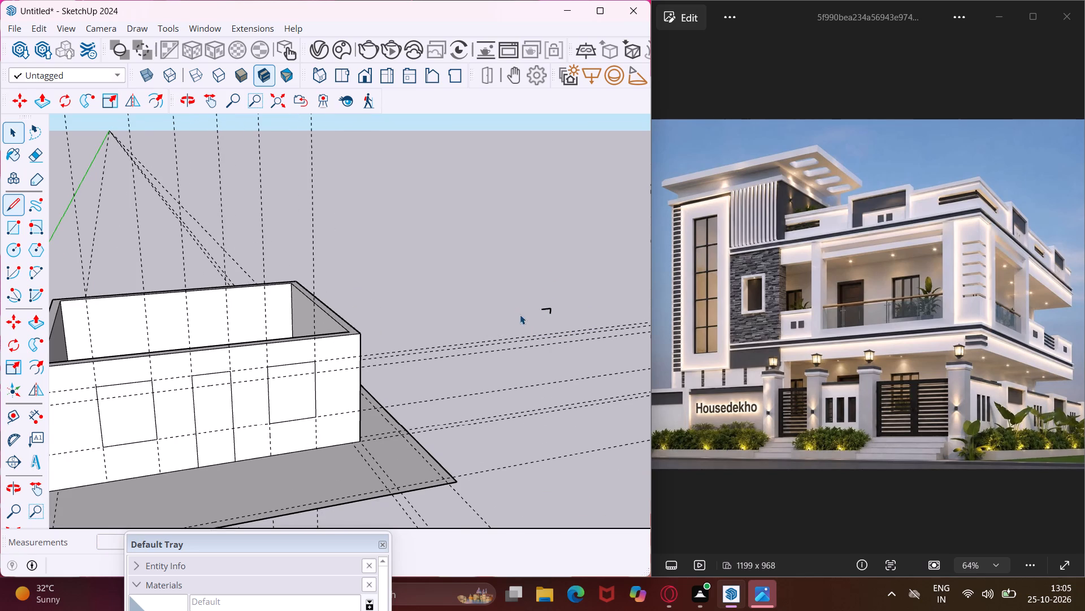
pyautogui.press('space')
# Copy the riser and tread from the riser's base to the tread's free end, and multiply the copy by 9 to form the stair profile.
pyautogui.scroll(5, 567, 311)
pyautogui.moveTo(557, 290); pyautogui.dragTo(501, 326)
pyautogui.press('m')
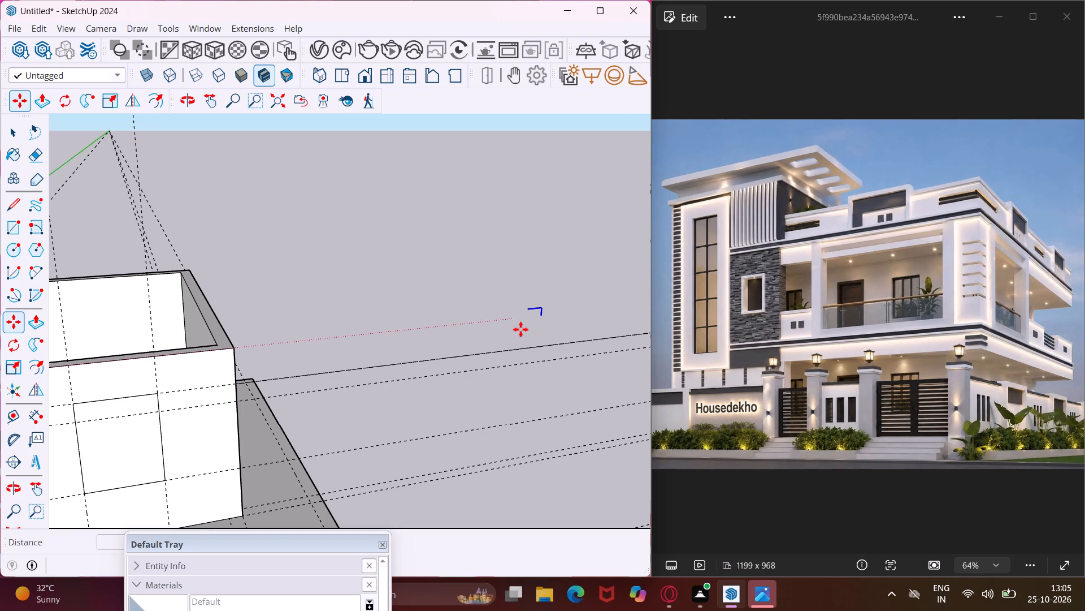
pyautogui.scroll(5, 540, 318)
pyautogui.click(540, 318)
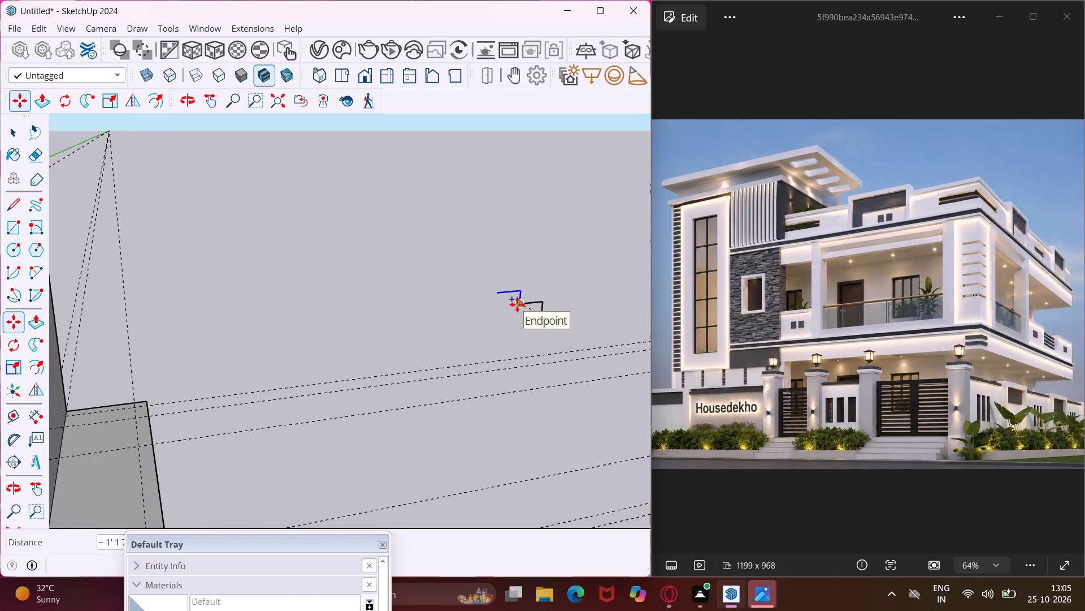
pyautogui.click(517, 304)
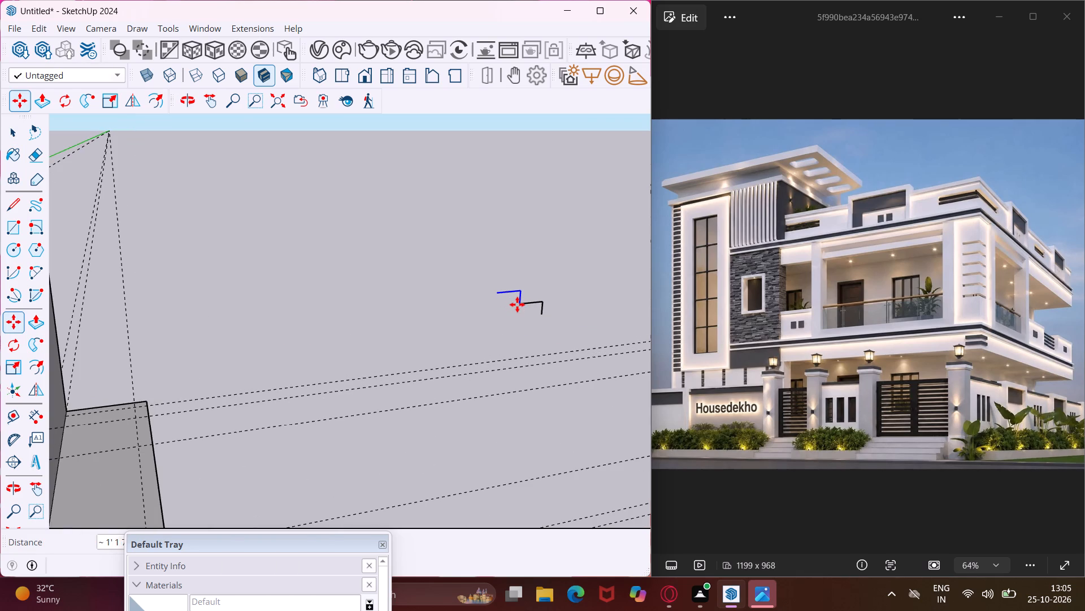
pyautogui.press('*')
pyautogui.press('9')
pyautogui.press('Return')
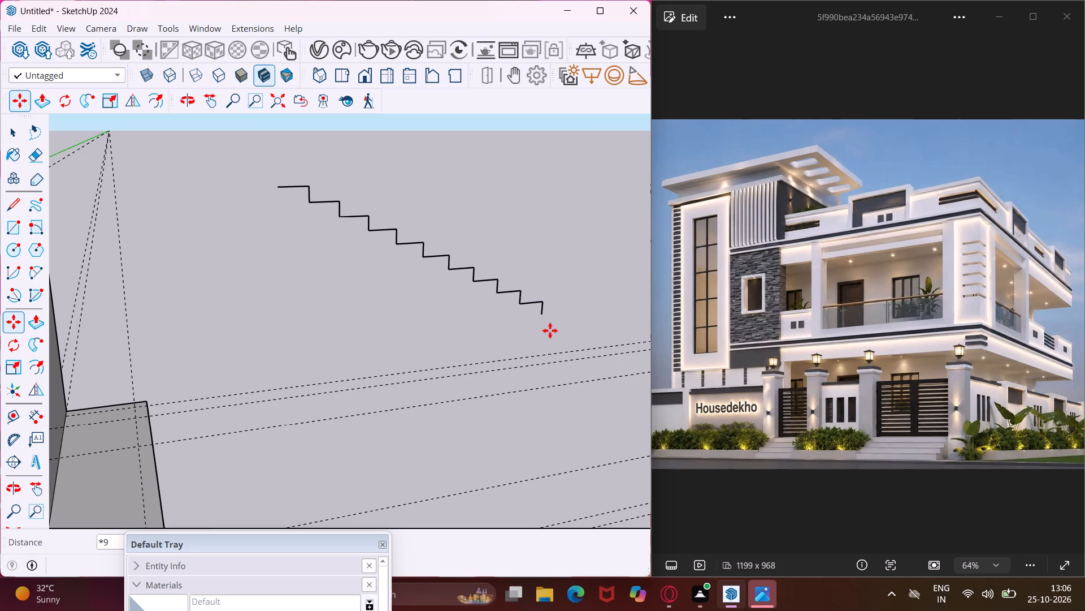
pyautogui.press('Escape')
pyautogui.press('space')
# Draw a 1' line from the base of the lowest riser along the red axis, beneath the first tread.
pyautogui.scroll(5, 546, 313)
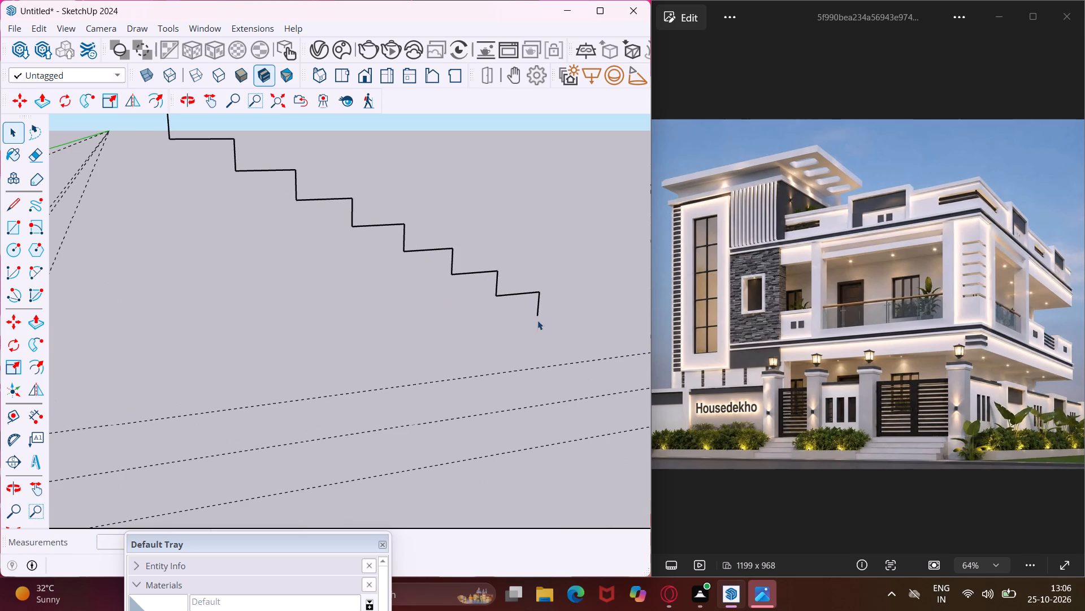
pyautogui.click(20, 205)
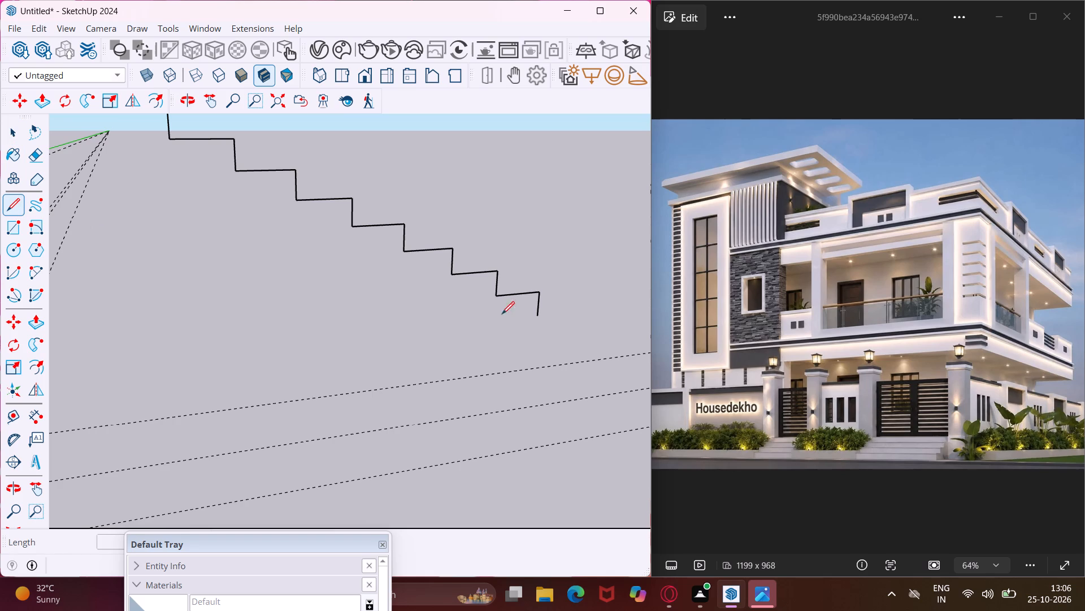
pyautogui.click(538, 316)
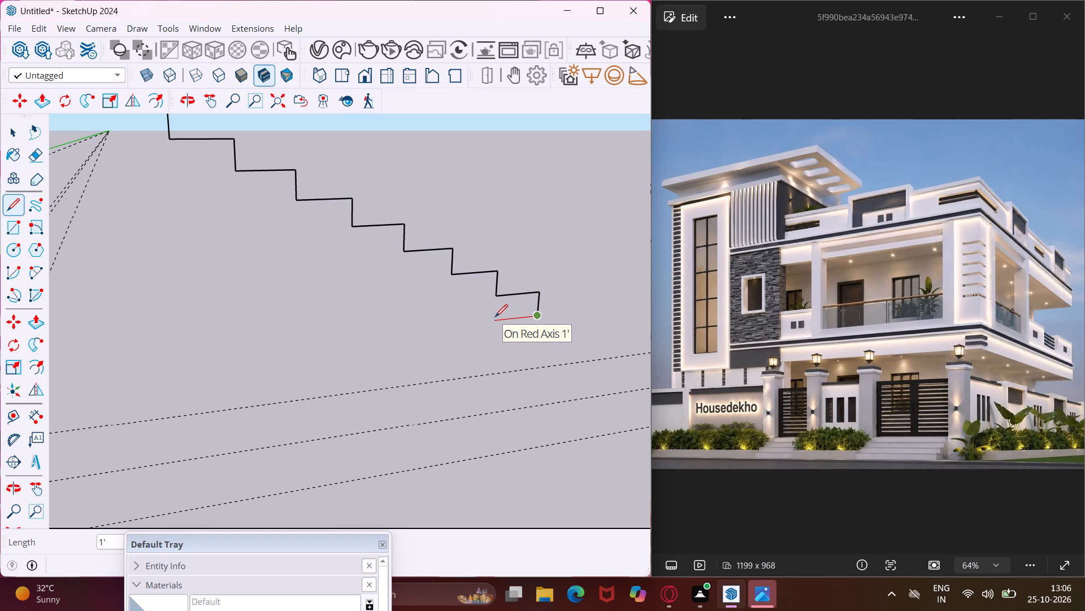
pyautogui.write("1'")
pyautogui.press('Return')
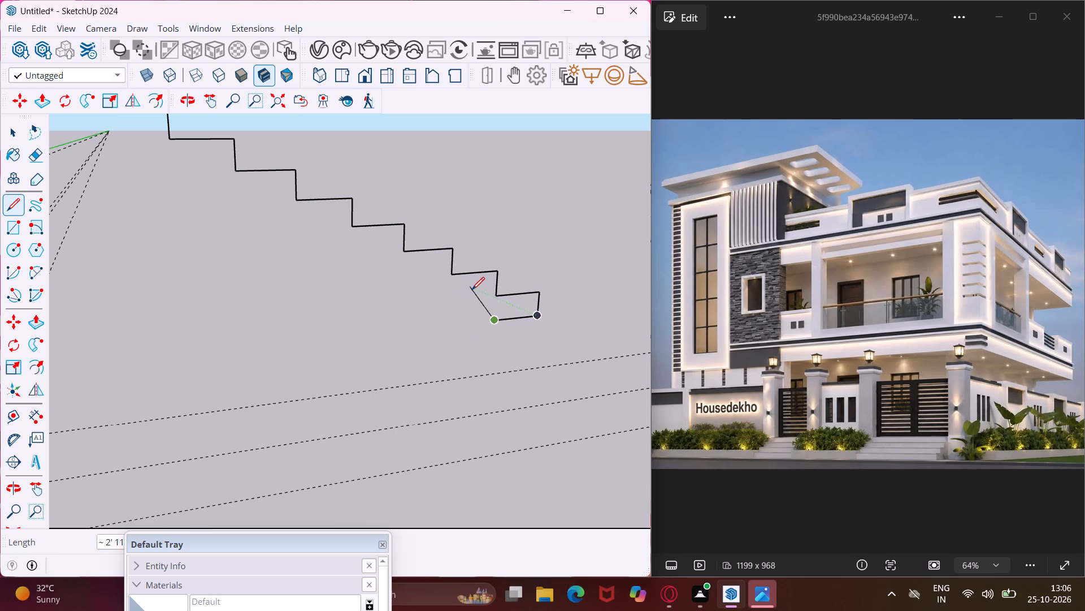
pyautogui.scroll(-3, 430, 304)
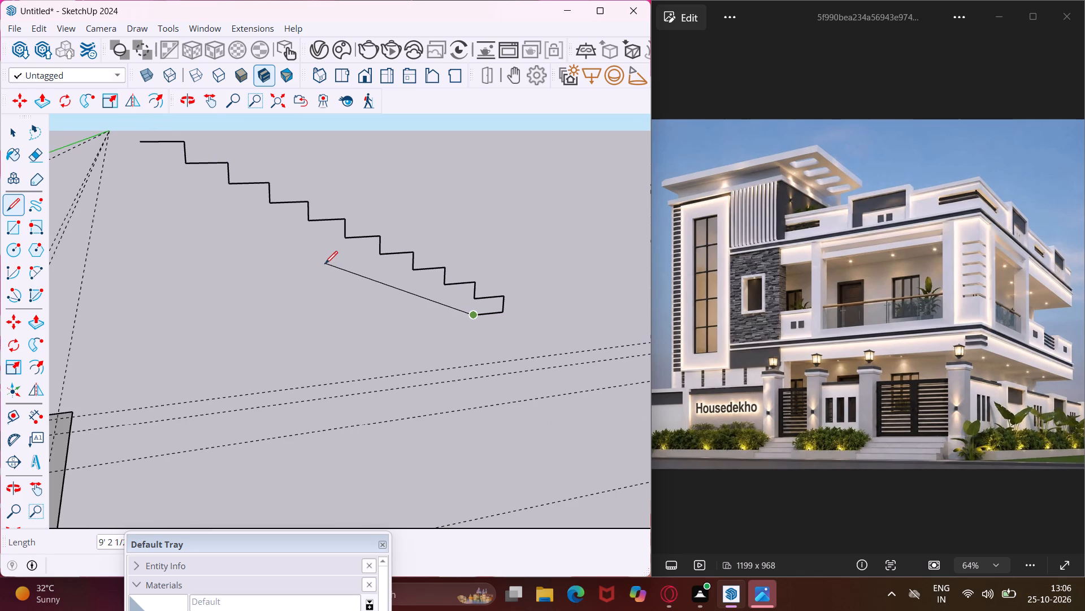
pyautogui.press('Escape')
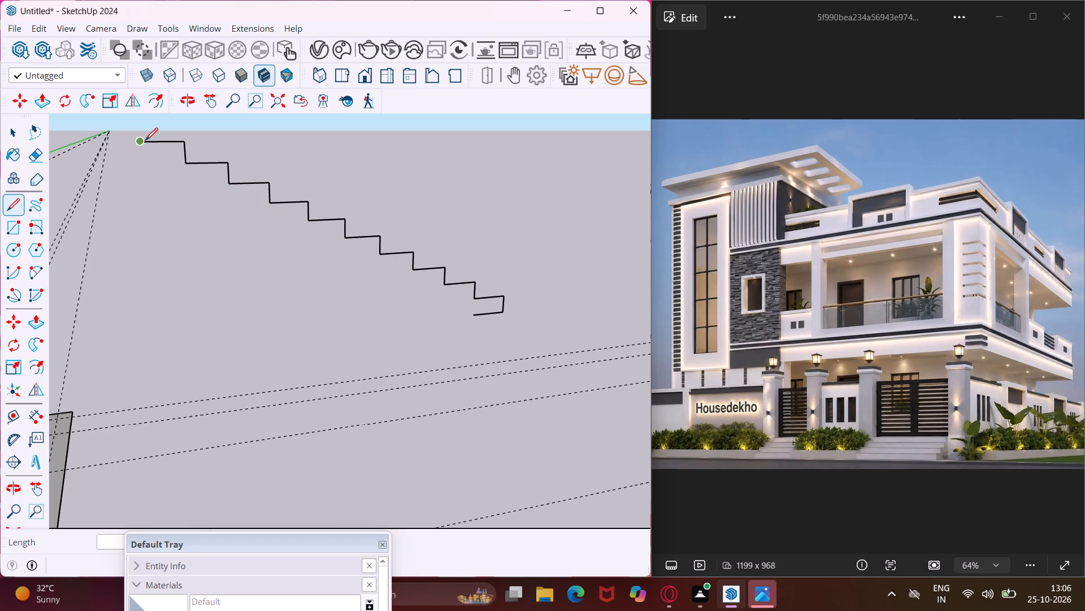
# Close the stair profile with a 6" vertical line down from the top tread's free end and a sloping line to the bottom 1' line's free end.
pyautogui.click(142, 141)
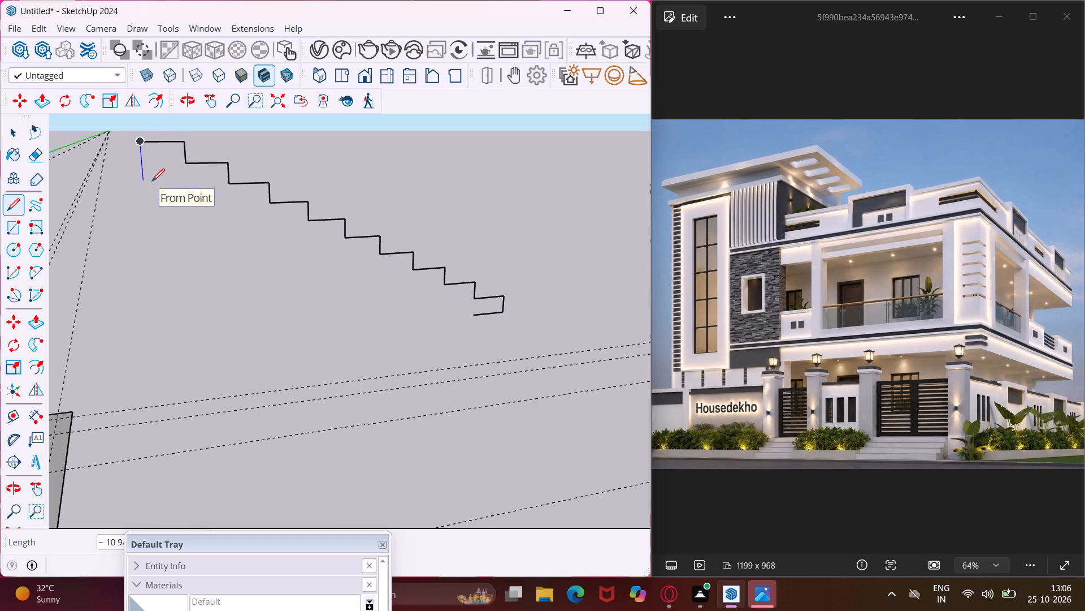
pyautogui.write('6"')
pyautogui.press('Return')
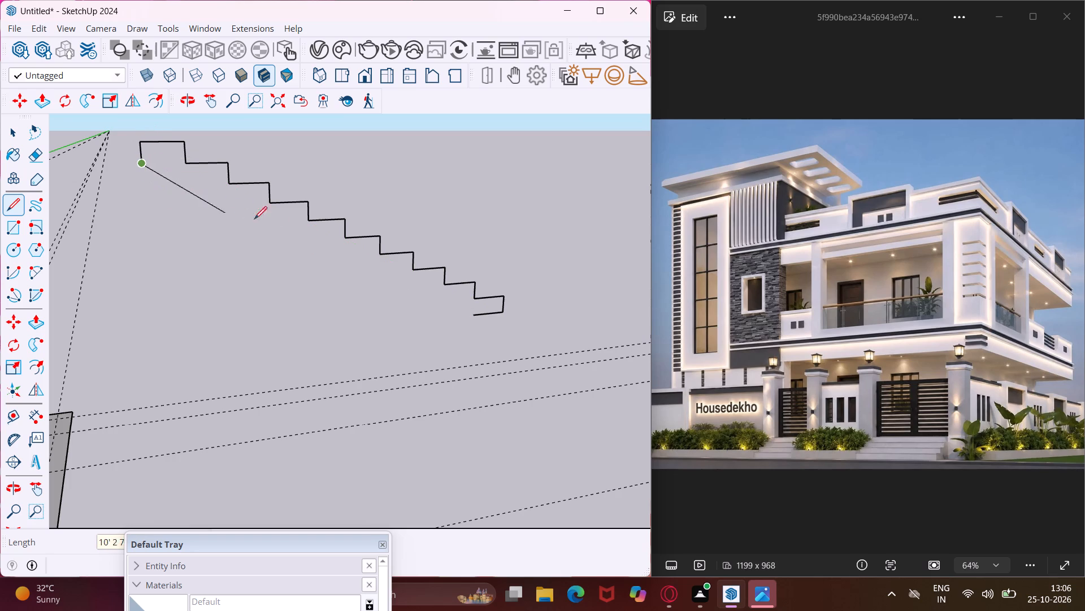
pyautogui.click(473, 319)
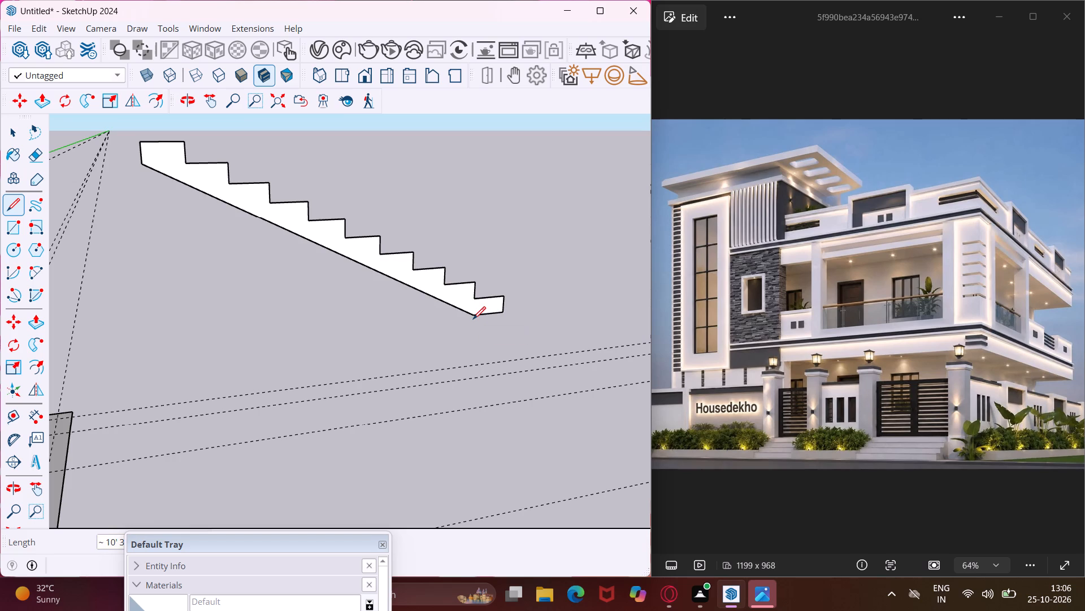
pyautogui.press('Escape')
pyautogui.press('space')
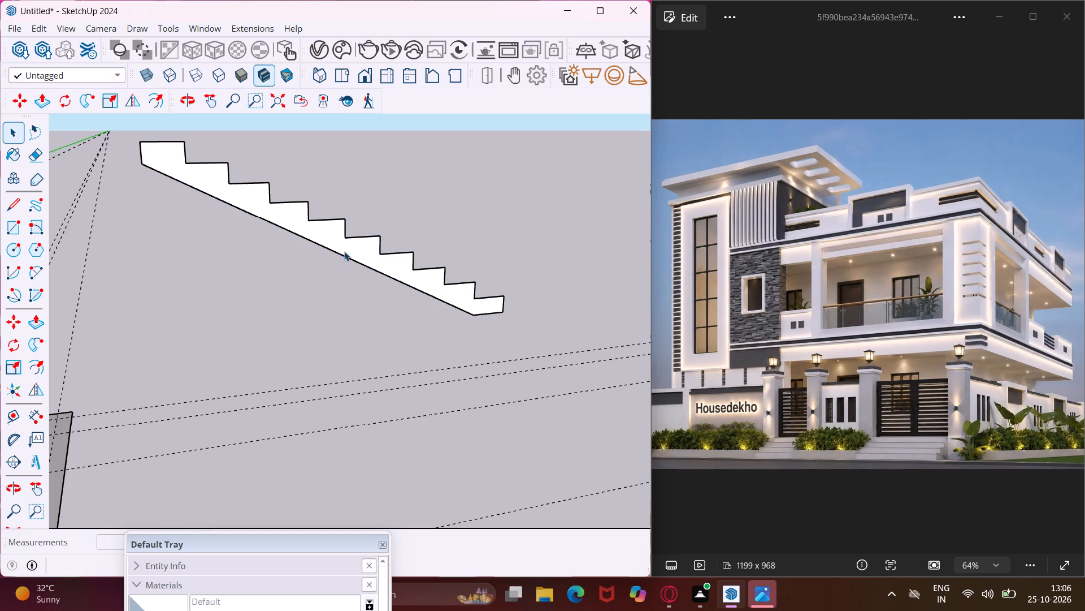
# Extrude the closed stair profile 4' to give the staircase its width.
pyautogui.scroll(1, 349, 243)
pyautogui.click(349, 243)
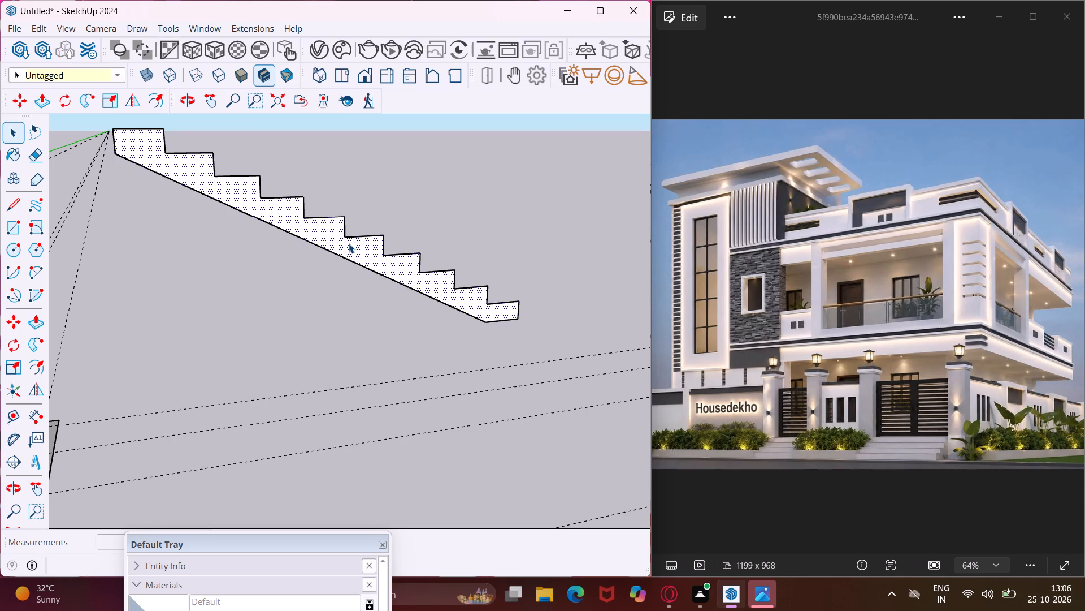
pyautogui.press('p')
pyautogui.click(349, 243)
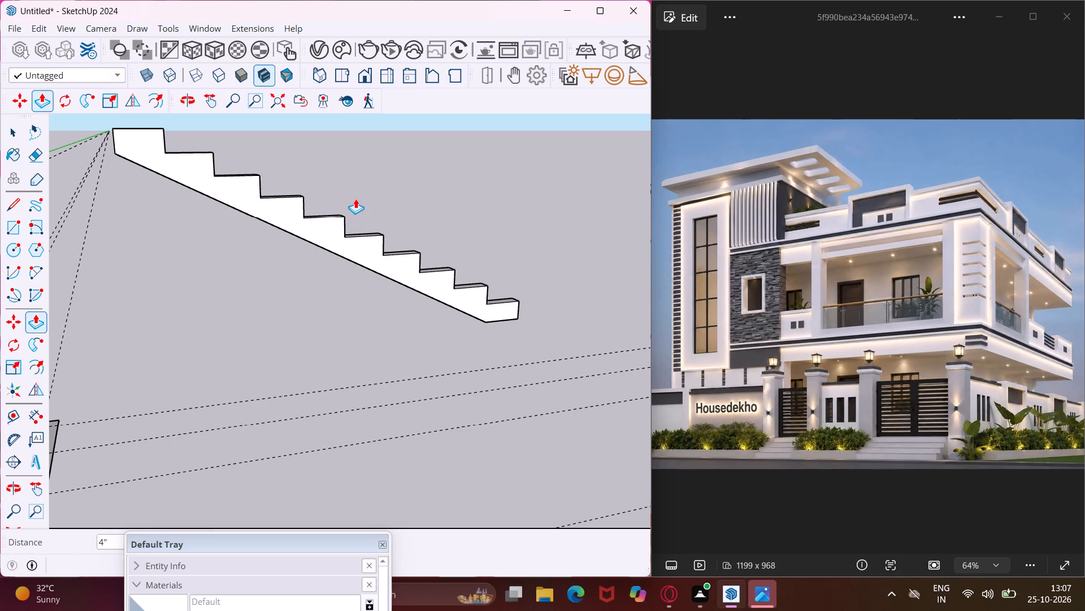
pyautogui.moveTo(355, 199); pyautogui.dragTo(394, 348, button='middle')
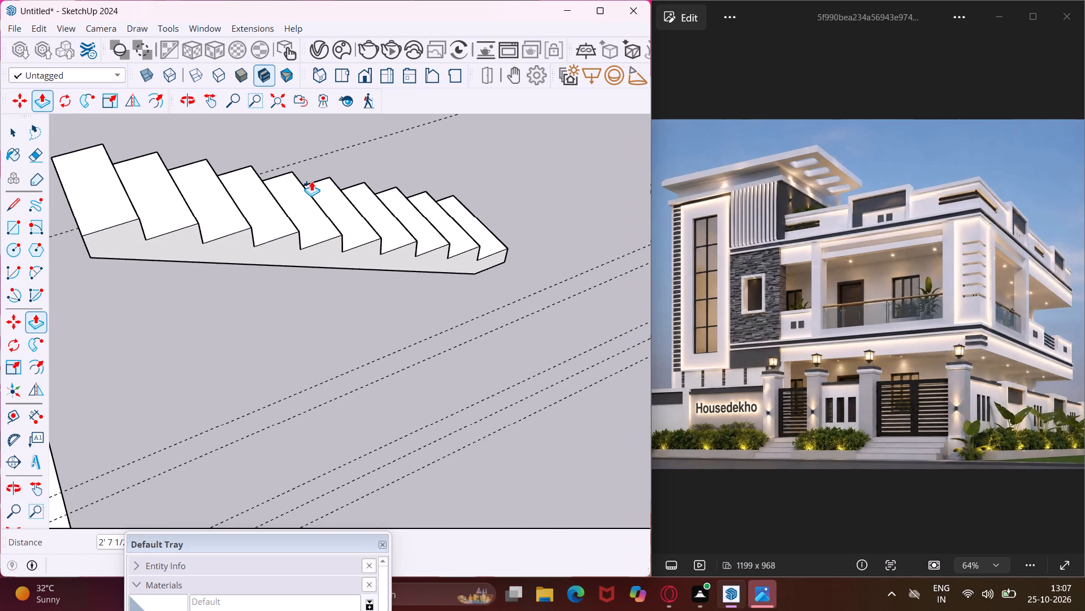
pyautogui.write("4'")
pyautogui.press('Return')
# Extend the end face beside the staircase's top tread outward by 2' to form a landing.
pyautogui.scroll(-6, 311, 181)
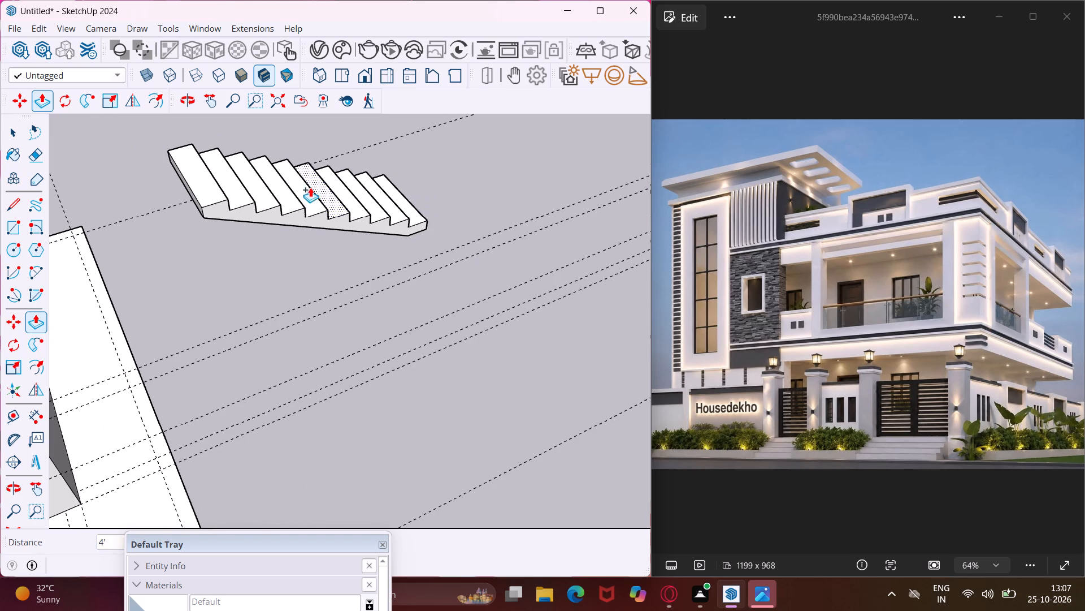
pyautogui.scroll(9, 192, 200)
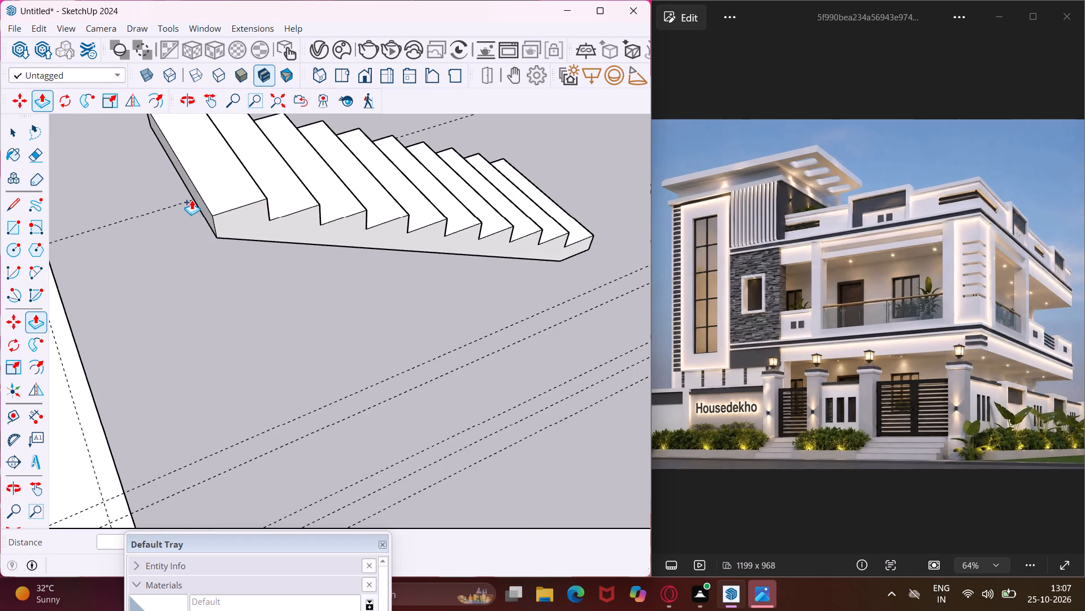
pyautogui.scroll(2, 192, 200)
pyautogui.click(200, 202)
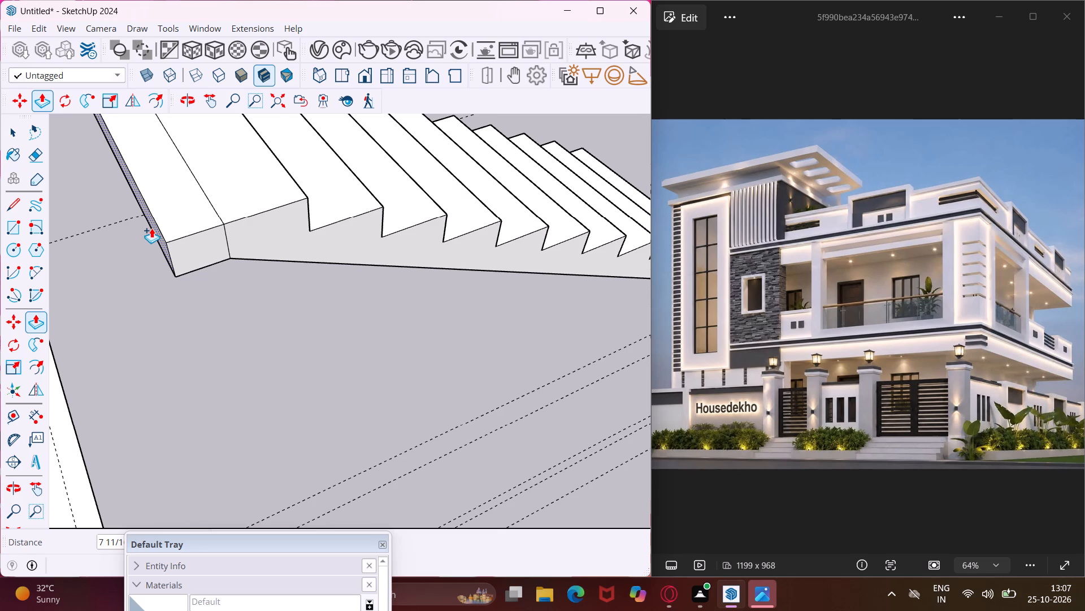
pyautogui.write("2'")
pyautogui.press('Return')
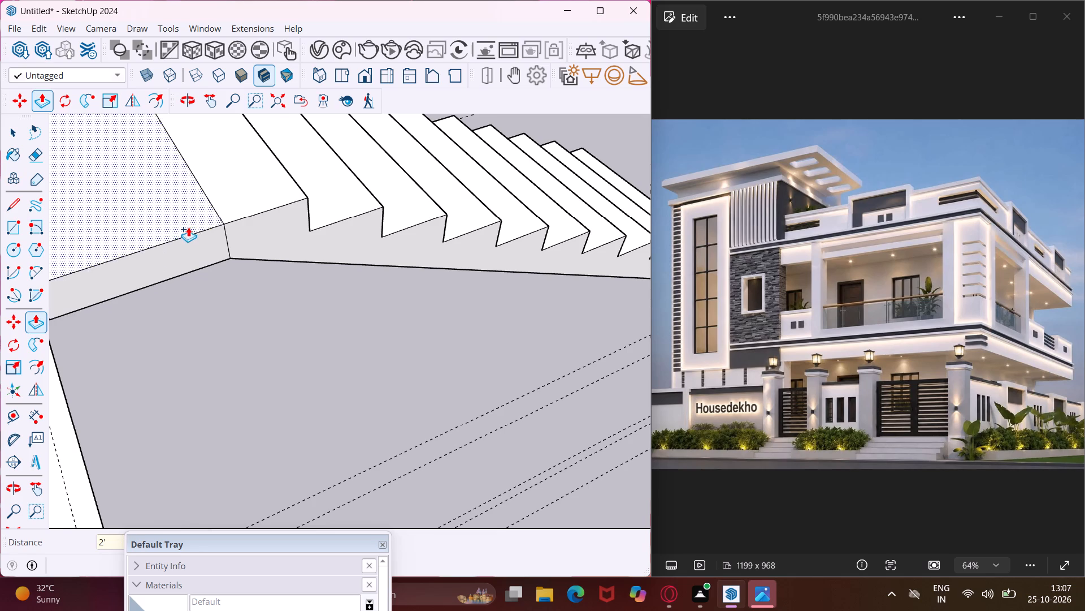
pyautogui.scroll(-19, 188, 227)
pyautogui.scroll(-4, 188, 230)
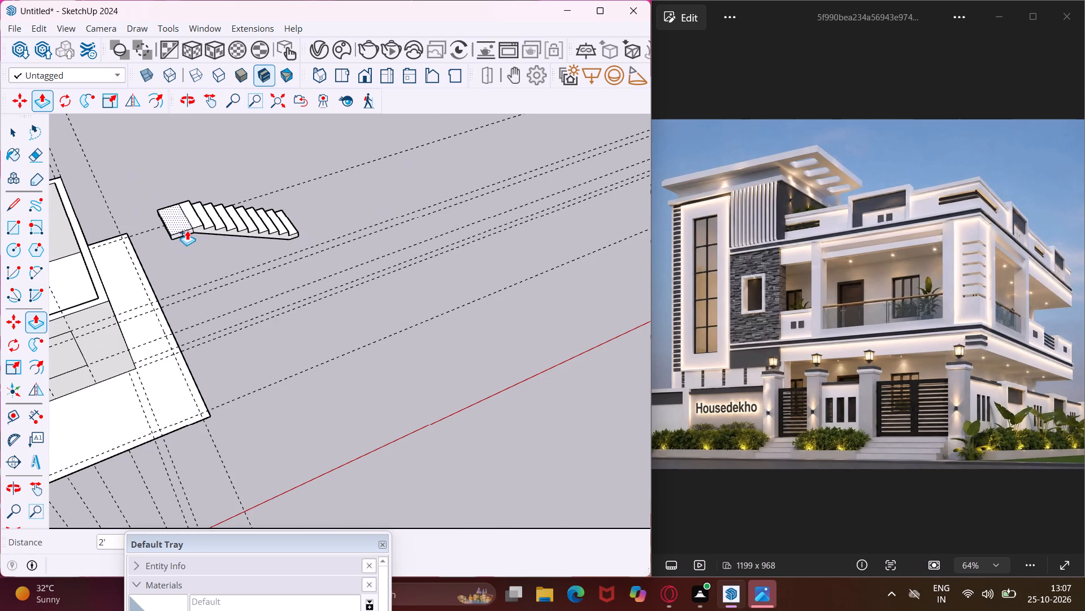
pyautogui.moveTo(174, 256); pyautogui.dragTo(399, 259, button='middle')
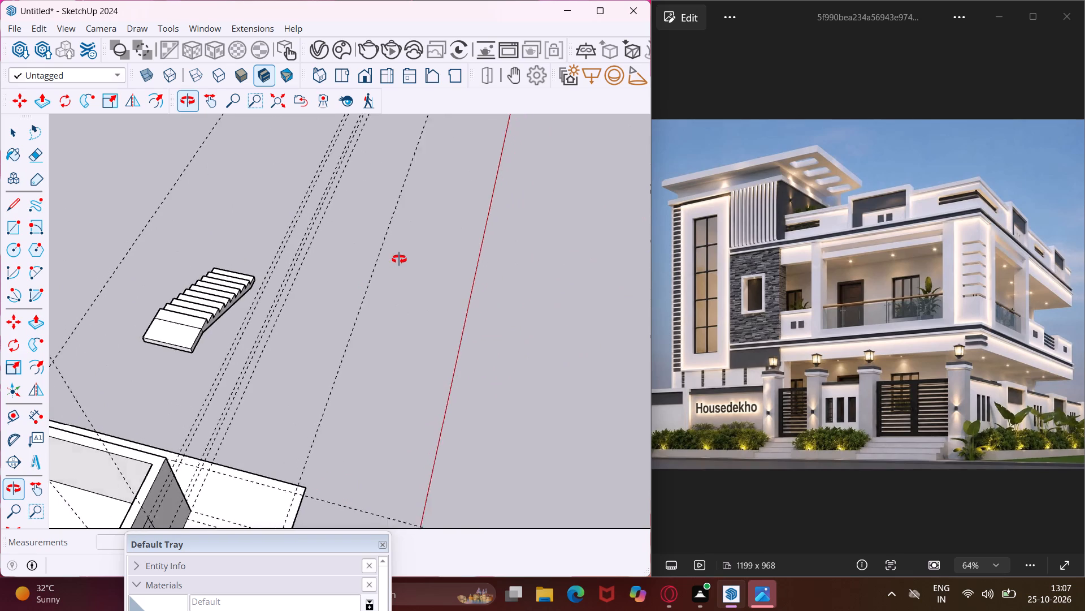
pyautogui.moveTo(399, 259); pyautogui.dragTo(360, 199, button='middle')
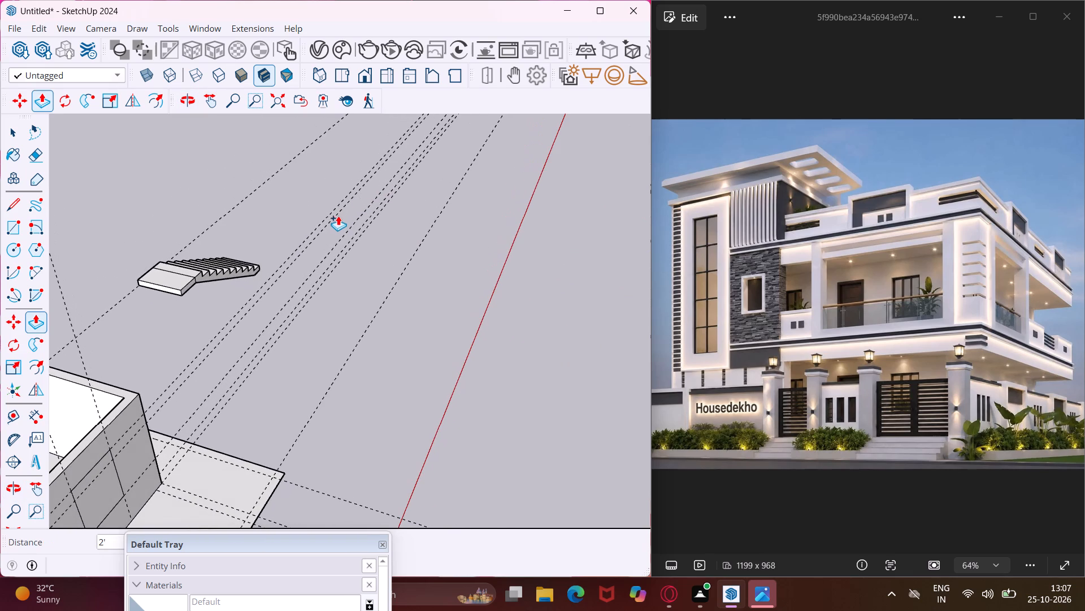
pyautogui.press('Escape')
pyautogui.press('space')
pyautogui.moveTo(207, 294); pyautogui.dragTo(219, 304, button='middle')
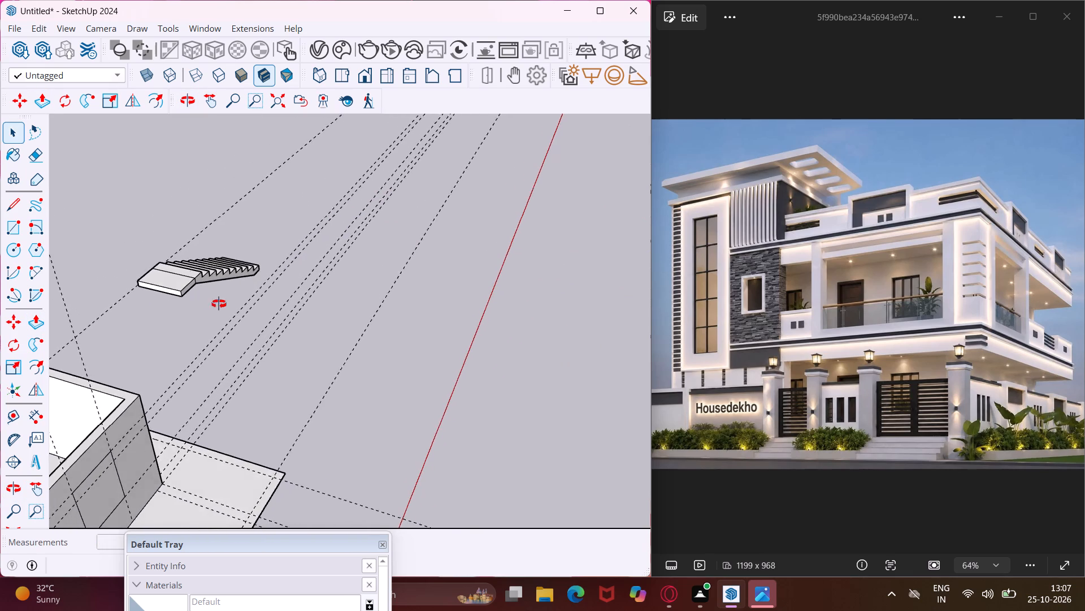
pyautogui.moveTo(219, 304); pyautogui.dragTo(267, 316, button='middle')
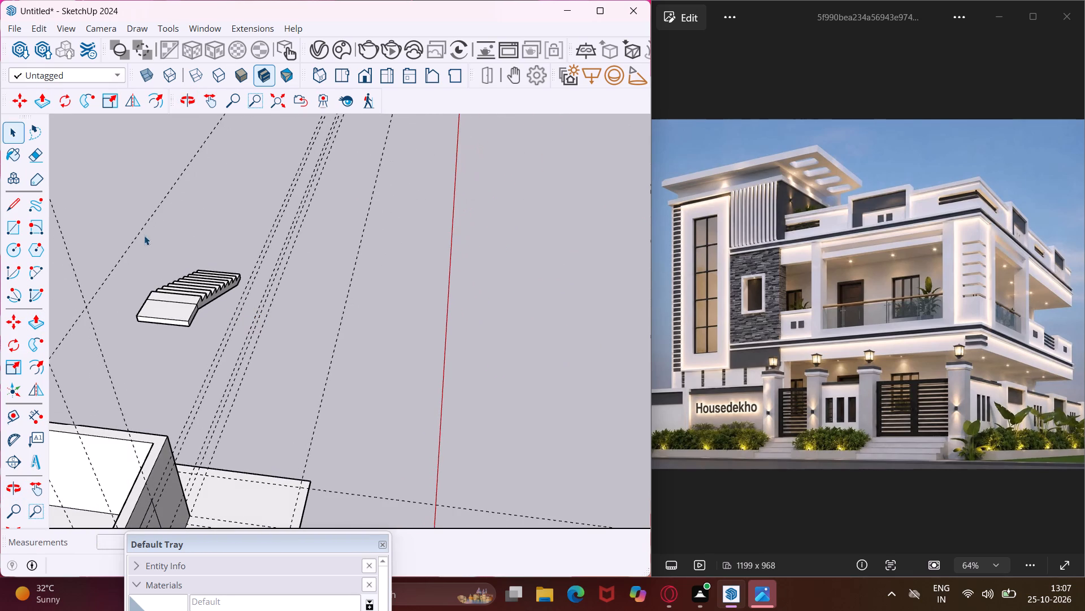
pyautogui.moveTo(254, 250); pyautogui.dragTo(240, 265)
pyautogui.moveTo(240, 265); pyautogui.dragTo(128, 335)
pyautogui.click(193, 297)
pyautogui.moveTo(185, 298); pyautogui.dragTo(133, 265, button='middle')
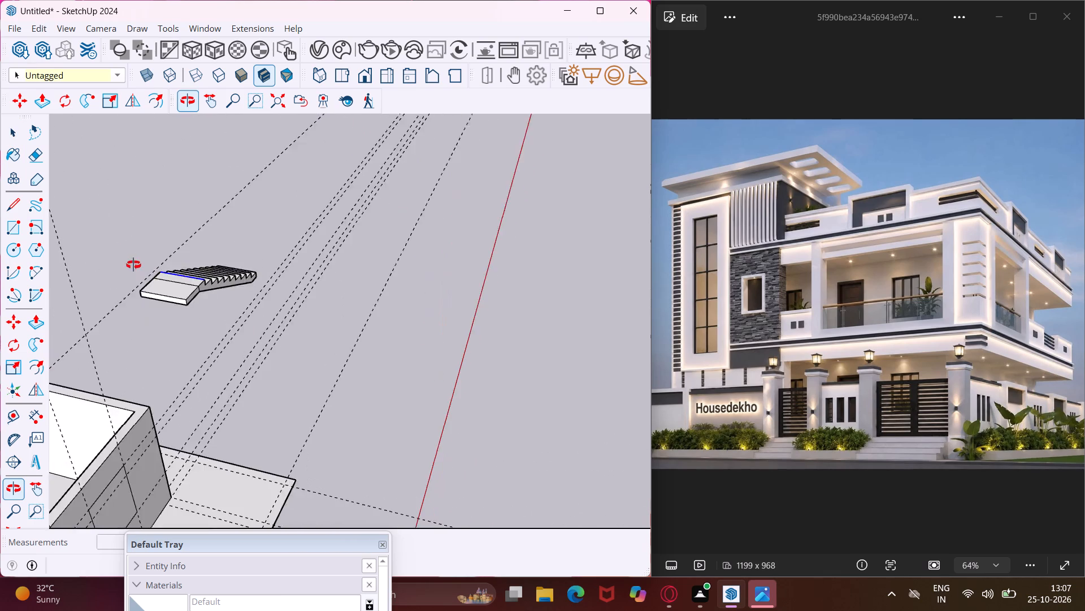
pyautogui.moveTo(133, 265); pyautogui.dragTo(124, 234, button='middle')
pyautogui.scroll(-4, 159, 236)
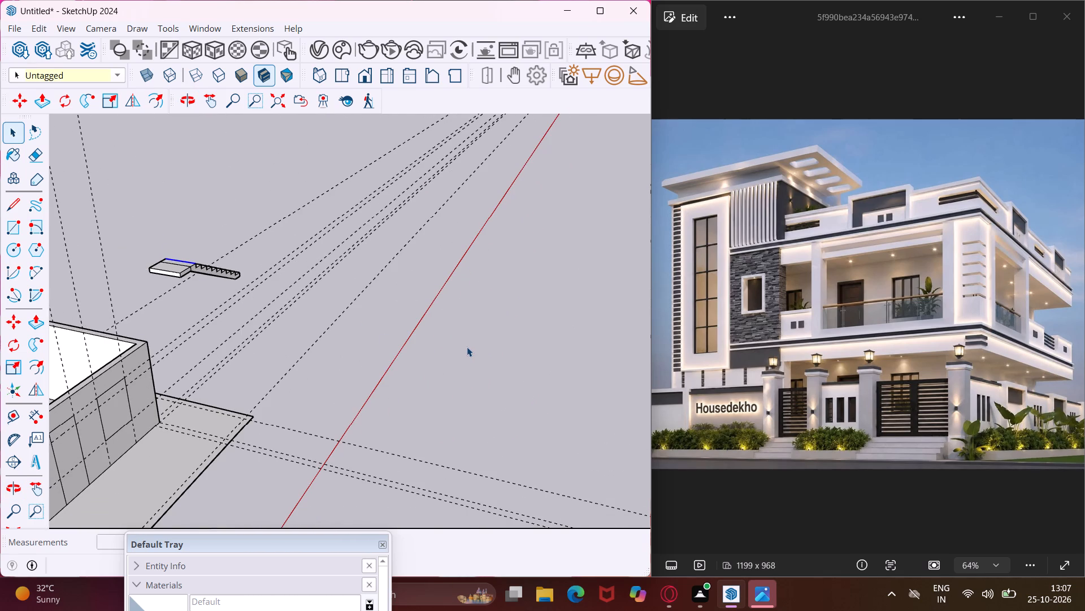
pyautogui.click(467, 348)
# Move the top edge of the window farthest from the staircase down 1' onto the lower horizontal guide.
pyautogui.scroll(-8, 374, 346)
pyautogui.moveTo(173, 431); pyautogui.dragTo(118, 423, button='middle')
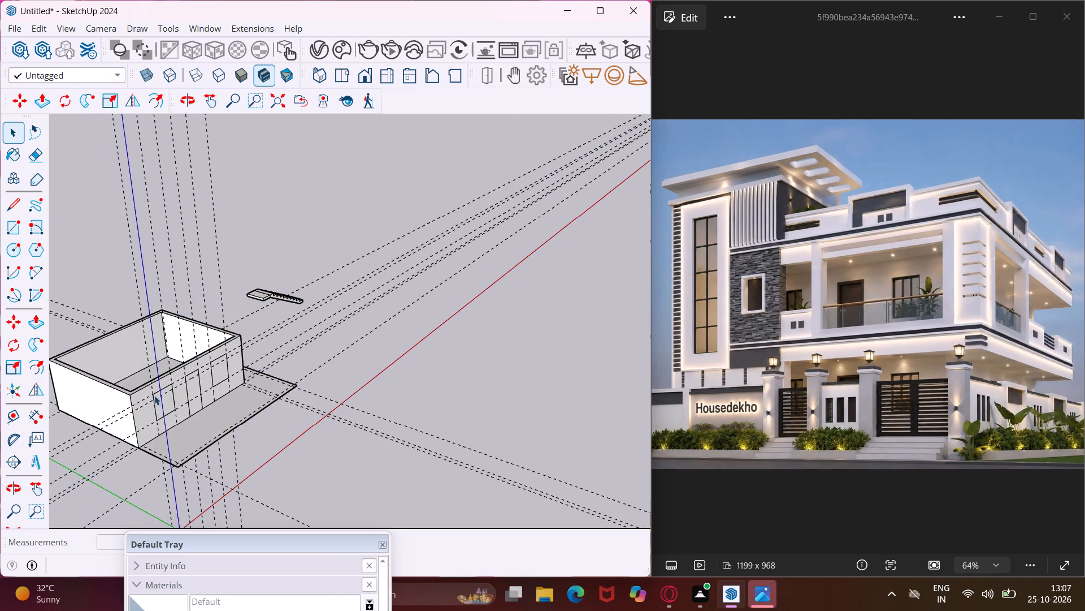
pyautogui.scroll(12, 147, 385)
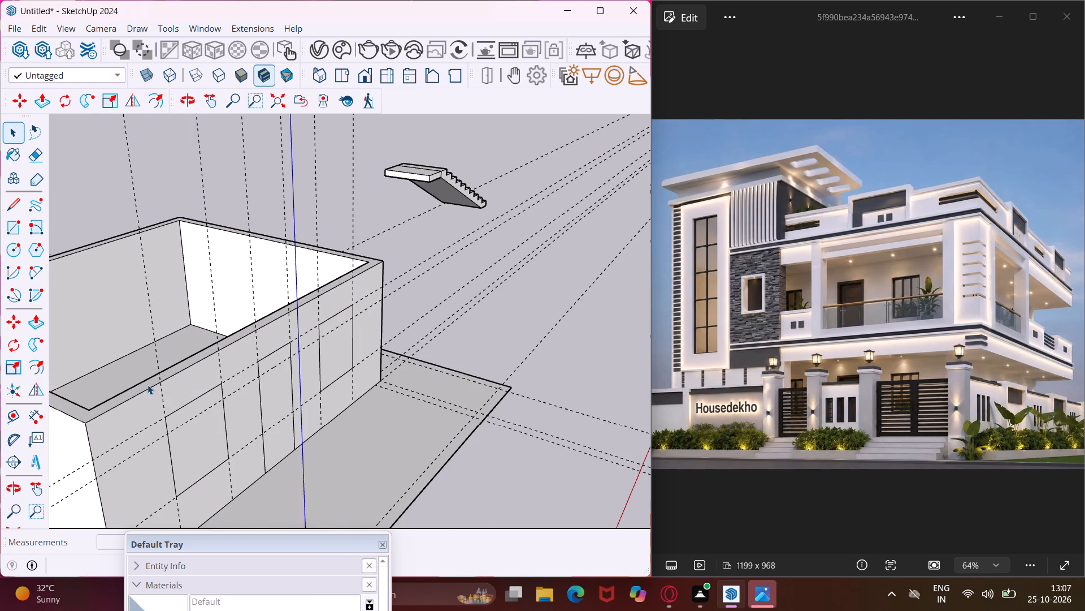
pyautogui.moveTo(195, 408); pyautogui.dragTo(166, 311, button='middle')
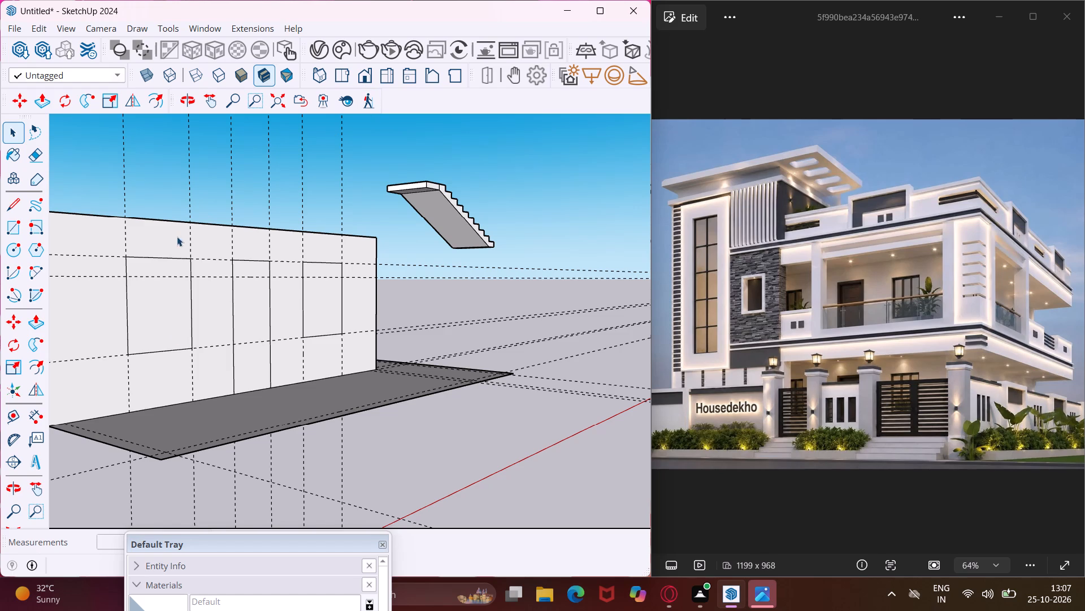
pyautogui.click(166, 256)
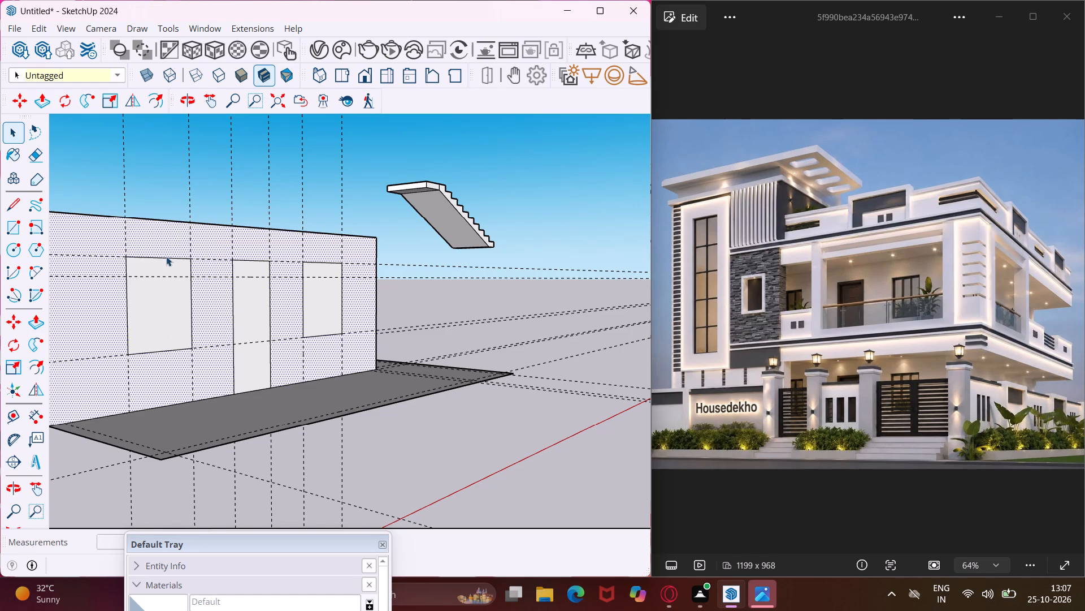
pyautogui.click(169, 258)
pyautogui.press('m')
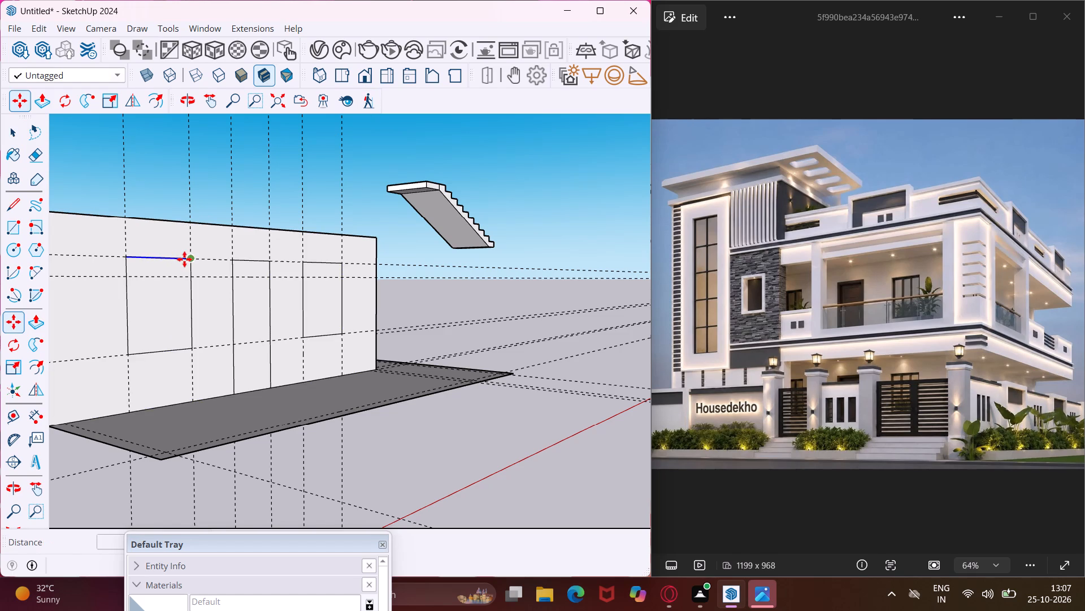
pyautogui.click(190, 259)
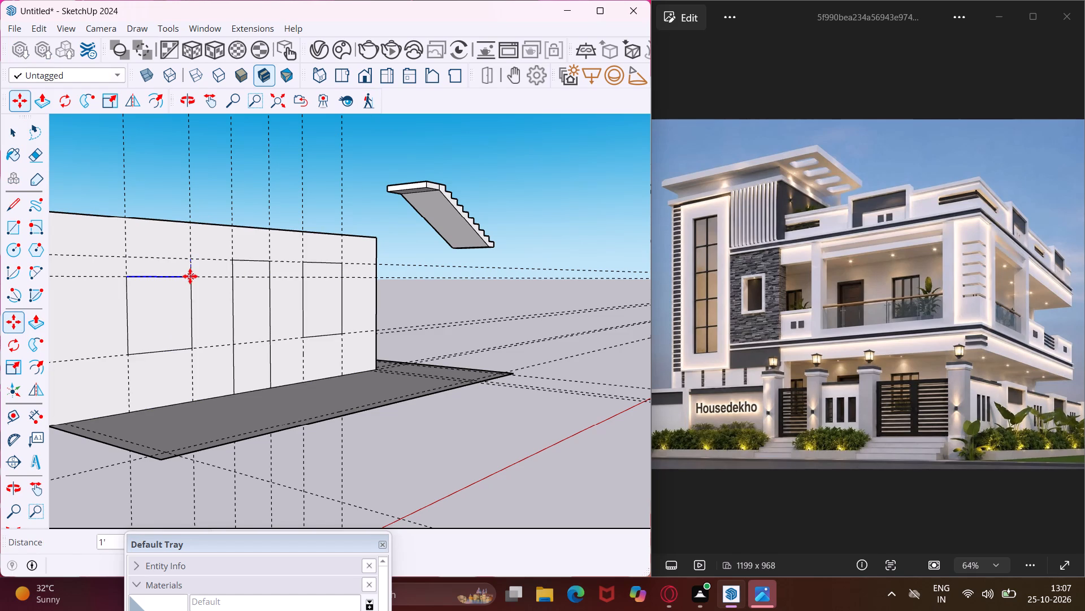
pyautogui.click(190, 276)
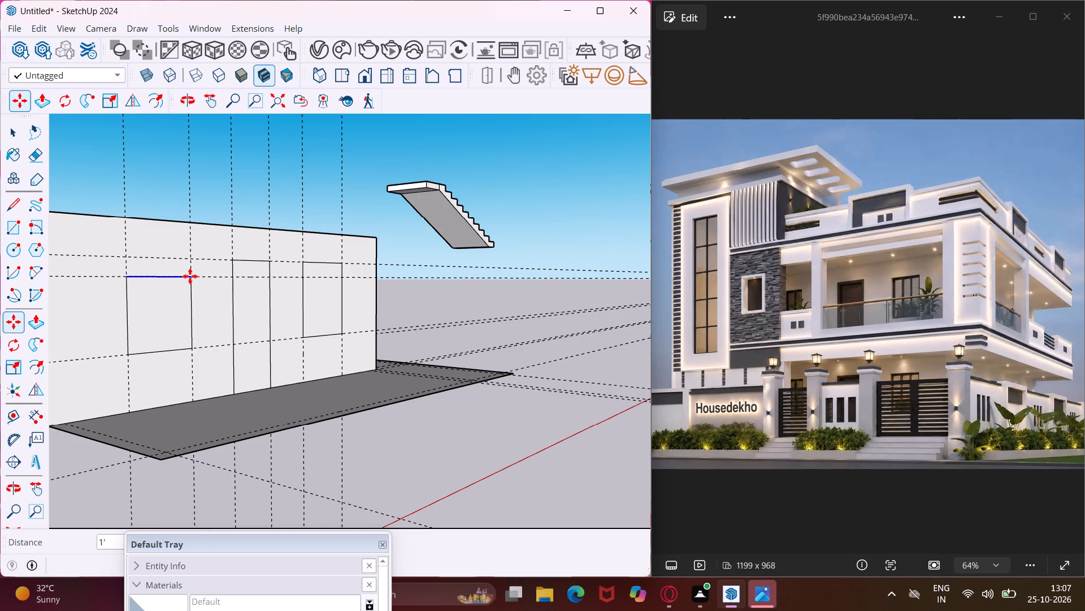
pyautogui.press('Escape')
pyautogui.press('space')
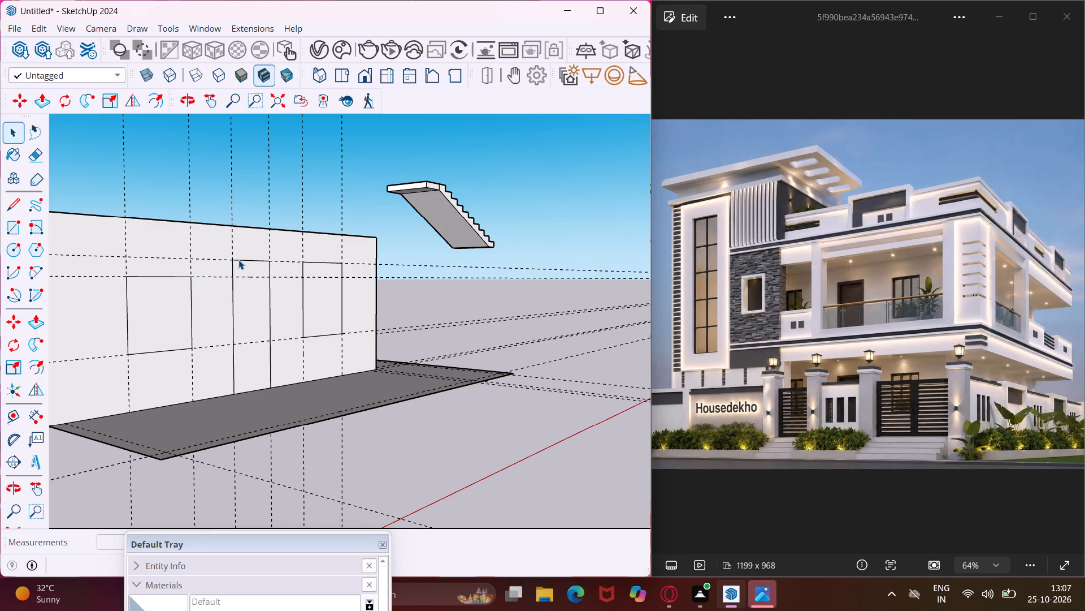
# Move the top edge of the door outline between the windows straight down onto the same lower horizontal guide.
pyautogui.scroll(3, 238, 260)
pyautogui.click(239, 259)
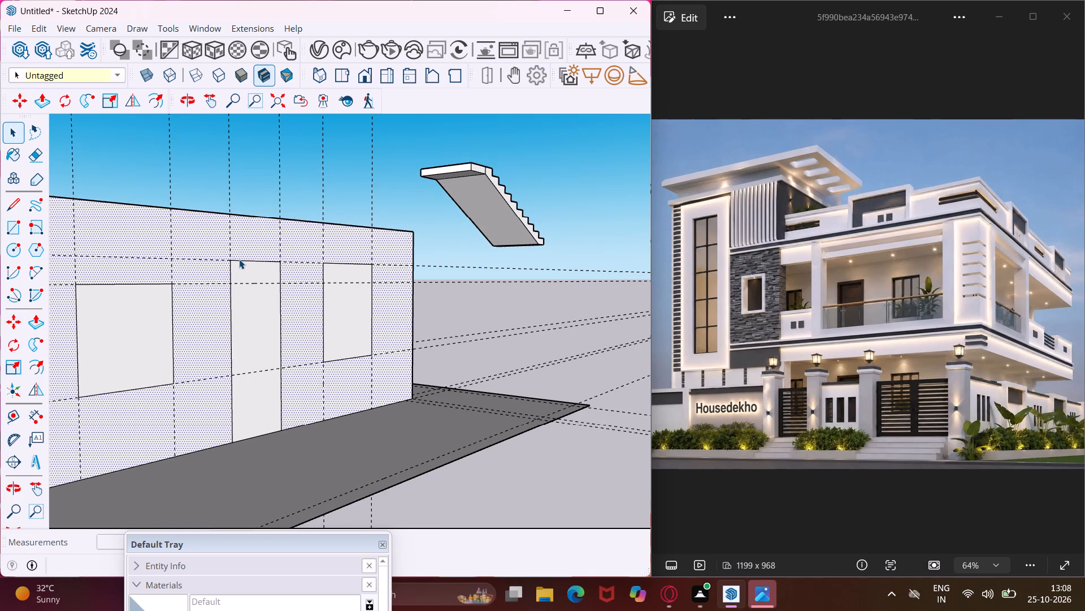
pyautogui.click(245, 262)
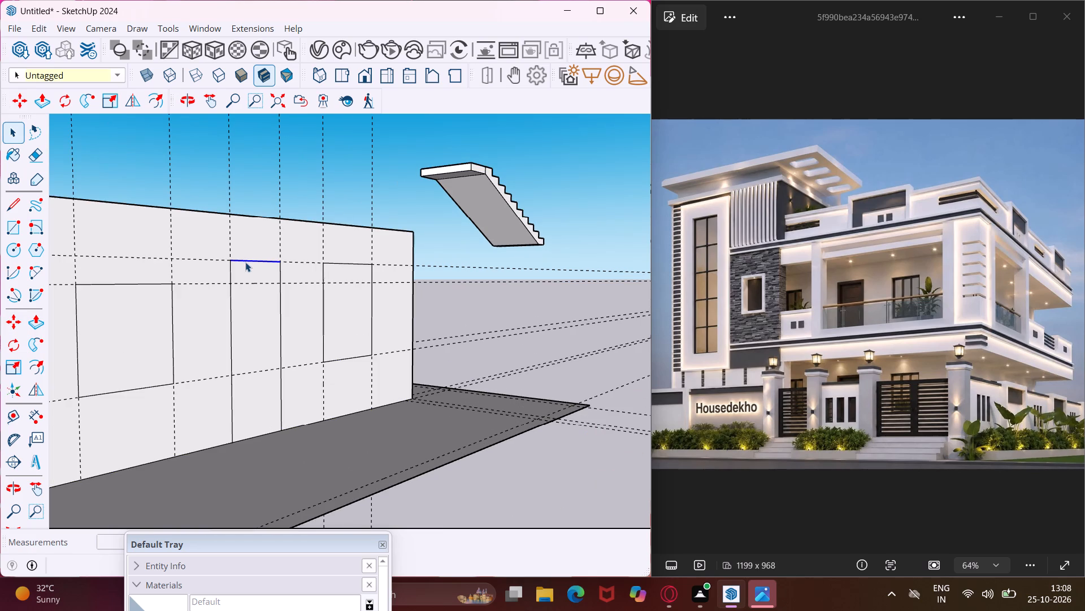
pyautogui.press('m')
pyautogui.click(280, 262)
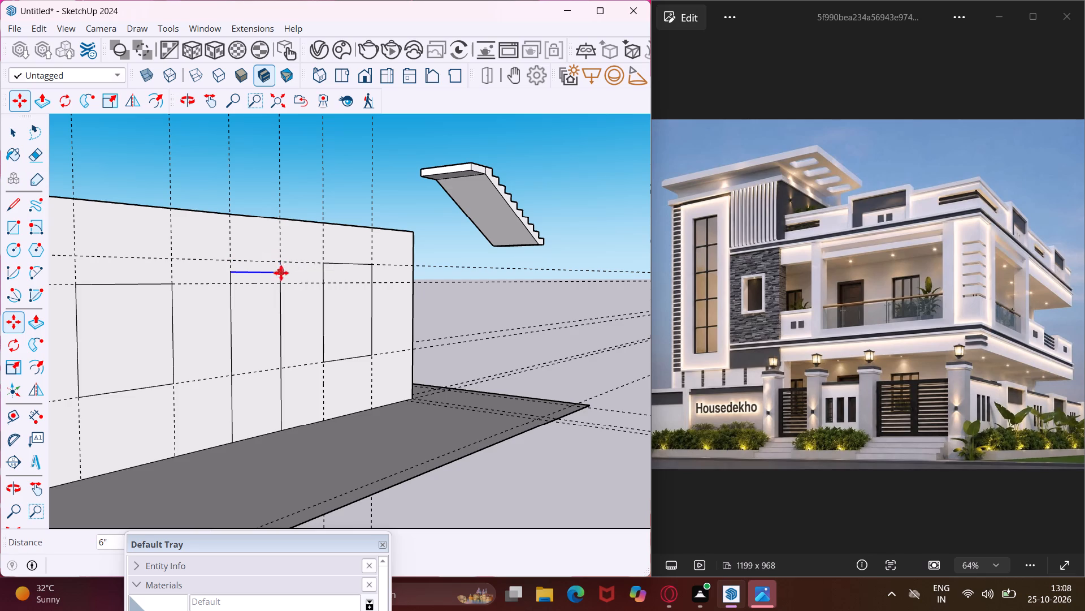
pyautogui.click(278, 282)
pyautogui.press('Escape')
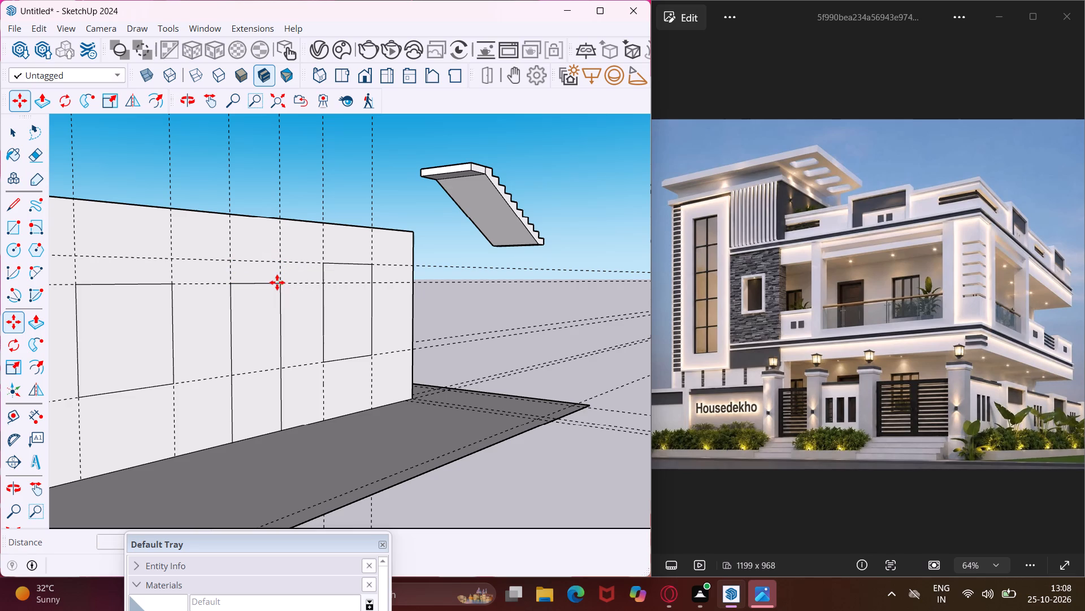
pyautogui.press('space')
# Move the top edge of the window nearest the staircase straight down 1' onto the lower horizontal guide.
pyautogui.click(365, 263)
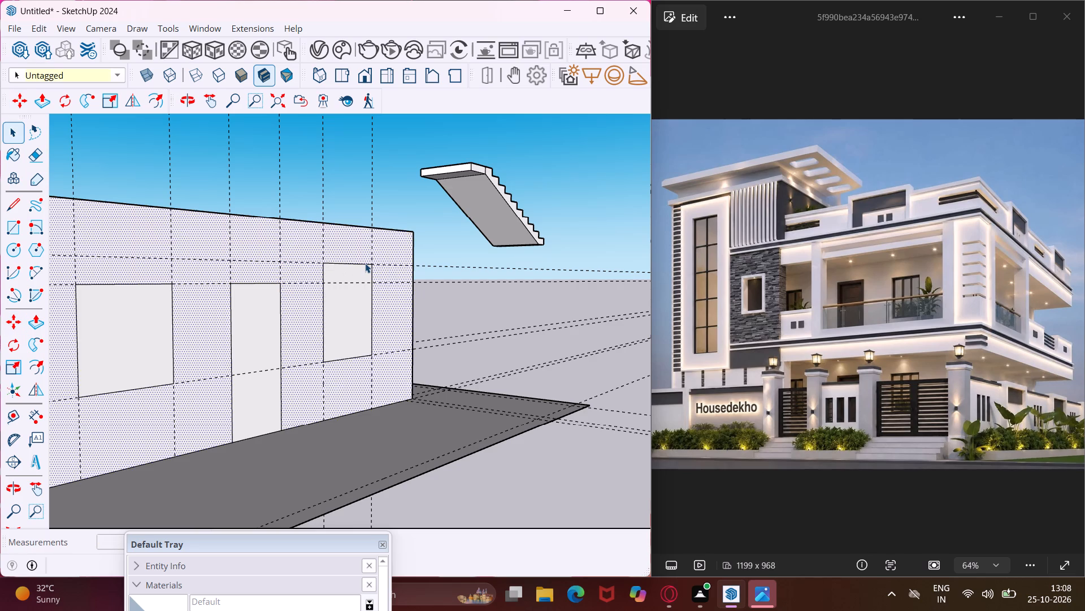
pyautogui.click(364, 265)
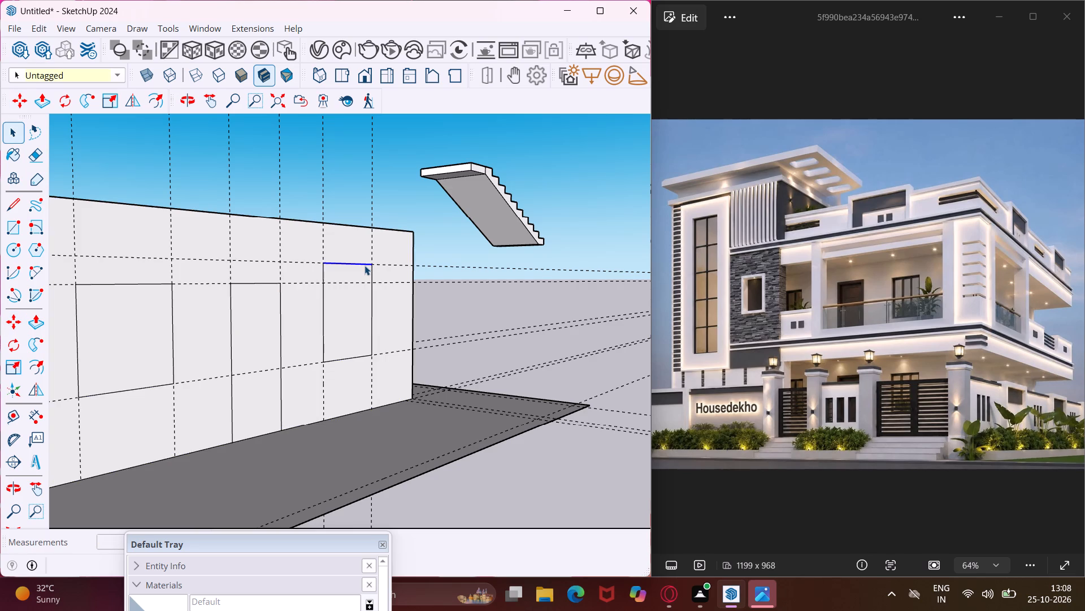
pyautogui.press('m')
pyautogui.click(374, 264)
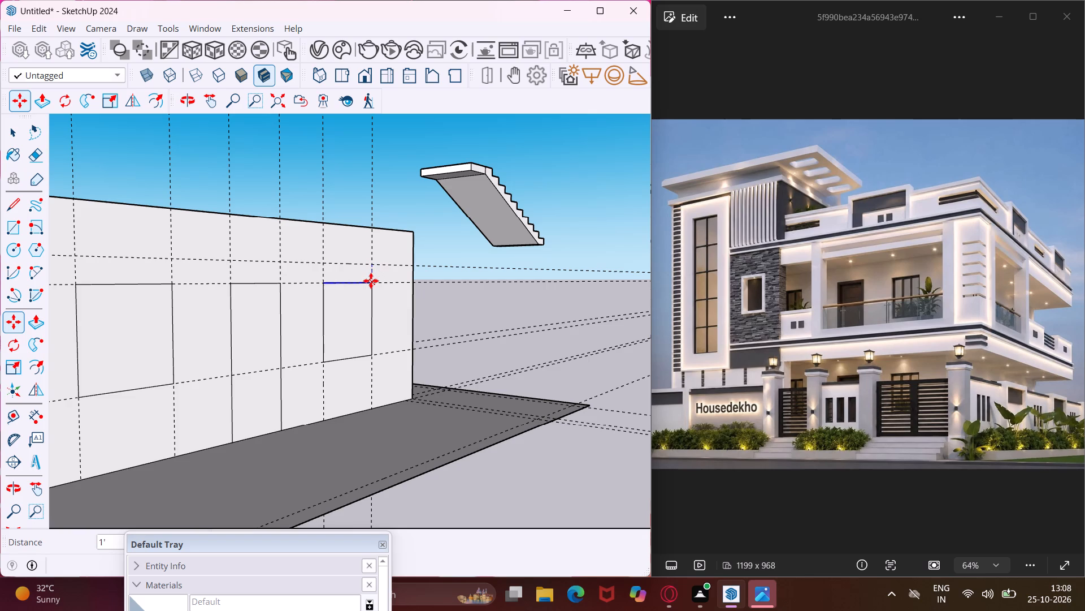
pyautogui.click(371, 281)
pyautogui.press('Escape')
pyautogui.press('space')
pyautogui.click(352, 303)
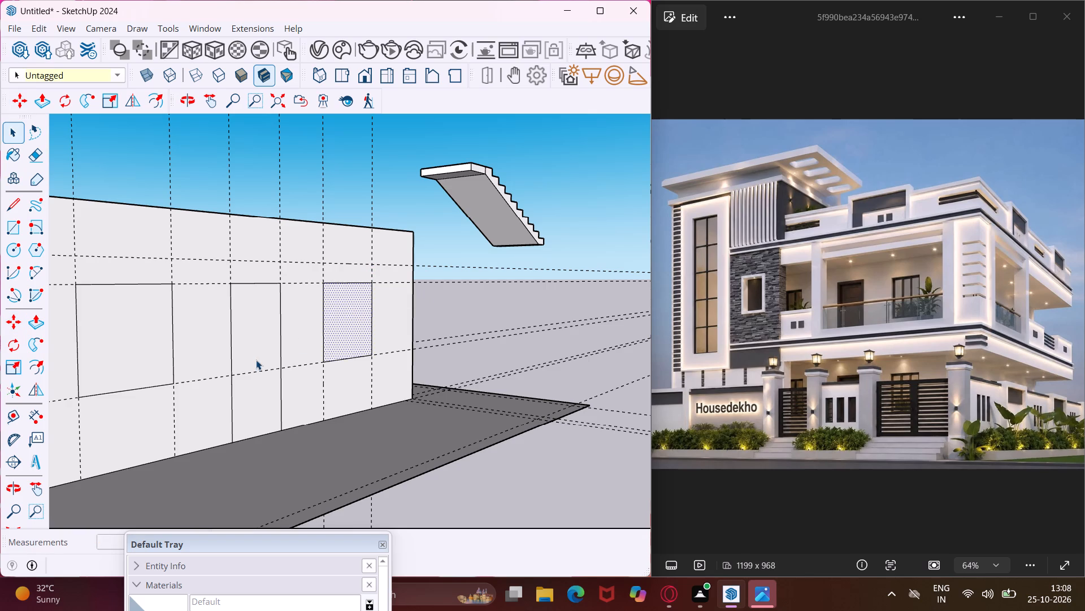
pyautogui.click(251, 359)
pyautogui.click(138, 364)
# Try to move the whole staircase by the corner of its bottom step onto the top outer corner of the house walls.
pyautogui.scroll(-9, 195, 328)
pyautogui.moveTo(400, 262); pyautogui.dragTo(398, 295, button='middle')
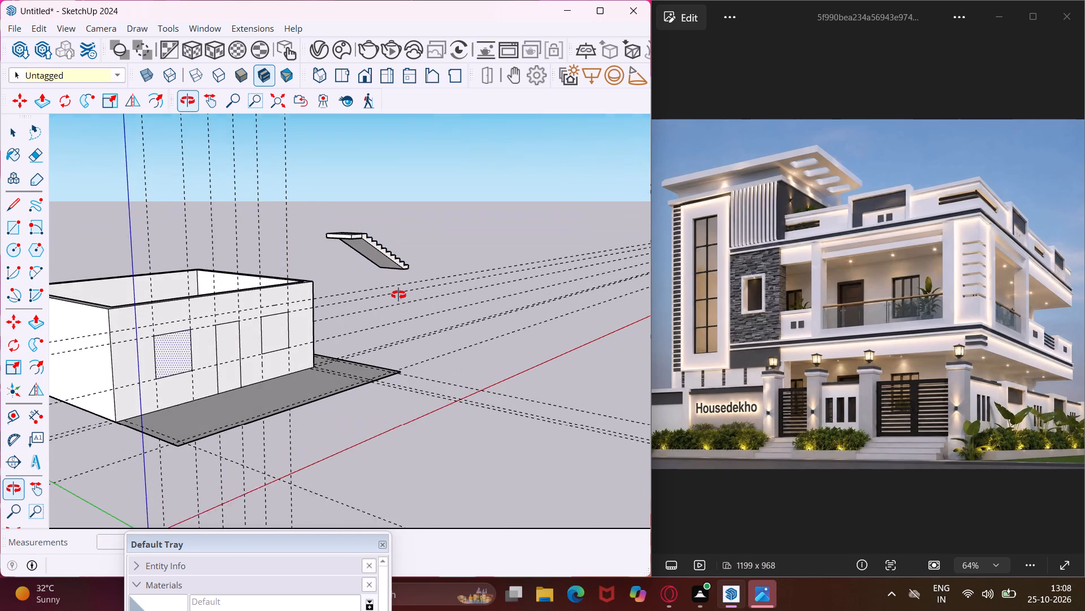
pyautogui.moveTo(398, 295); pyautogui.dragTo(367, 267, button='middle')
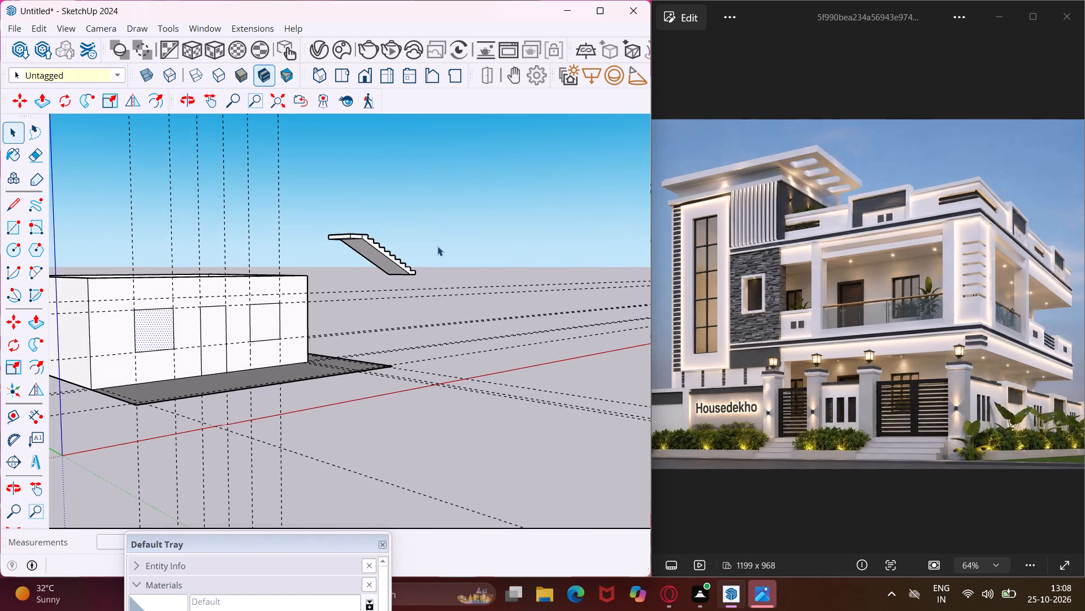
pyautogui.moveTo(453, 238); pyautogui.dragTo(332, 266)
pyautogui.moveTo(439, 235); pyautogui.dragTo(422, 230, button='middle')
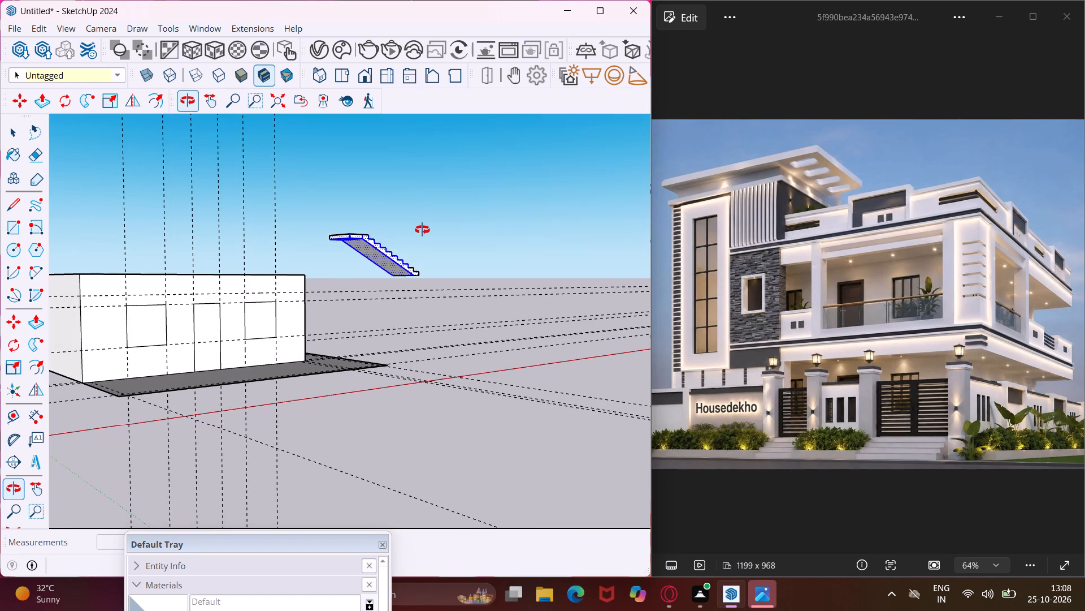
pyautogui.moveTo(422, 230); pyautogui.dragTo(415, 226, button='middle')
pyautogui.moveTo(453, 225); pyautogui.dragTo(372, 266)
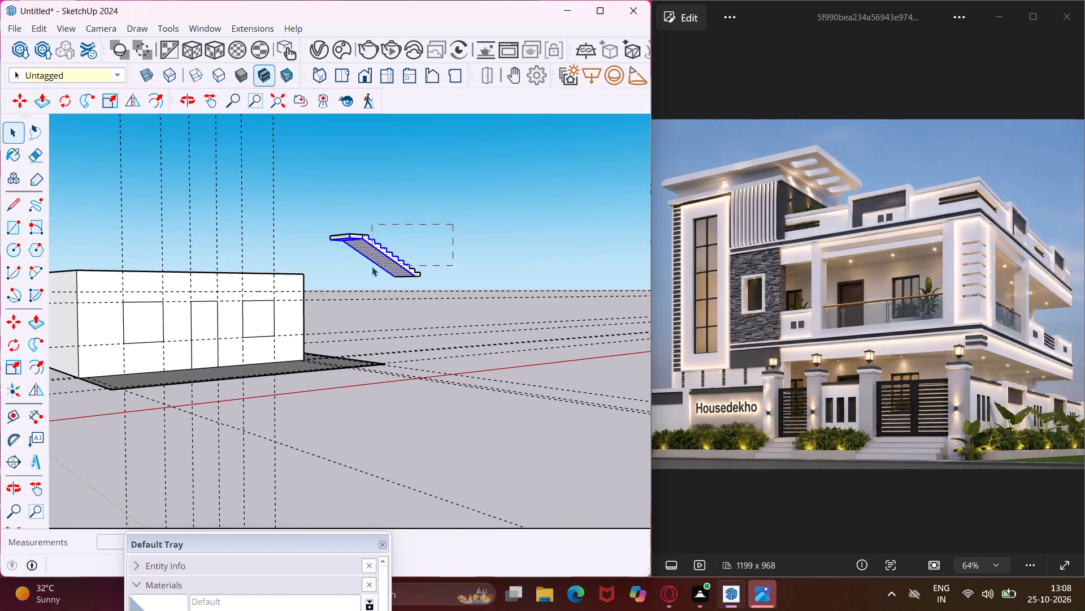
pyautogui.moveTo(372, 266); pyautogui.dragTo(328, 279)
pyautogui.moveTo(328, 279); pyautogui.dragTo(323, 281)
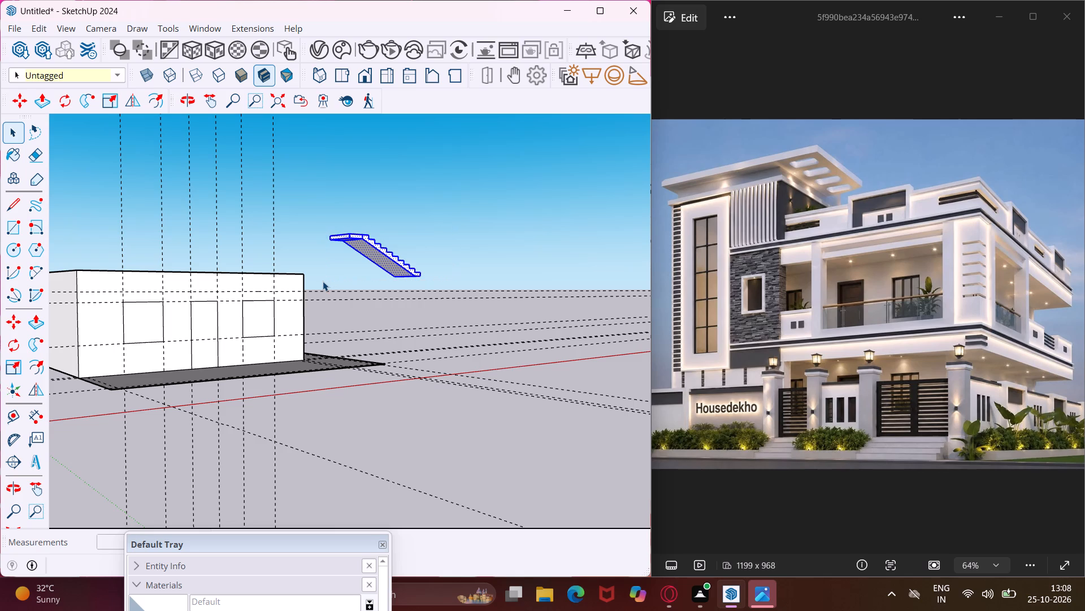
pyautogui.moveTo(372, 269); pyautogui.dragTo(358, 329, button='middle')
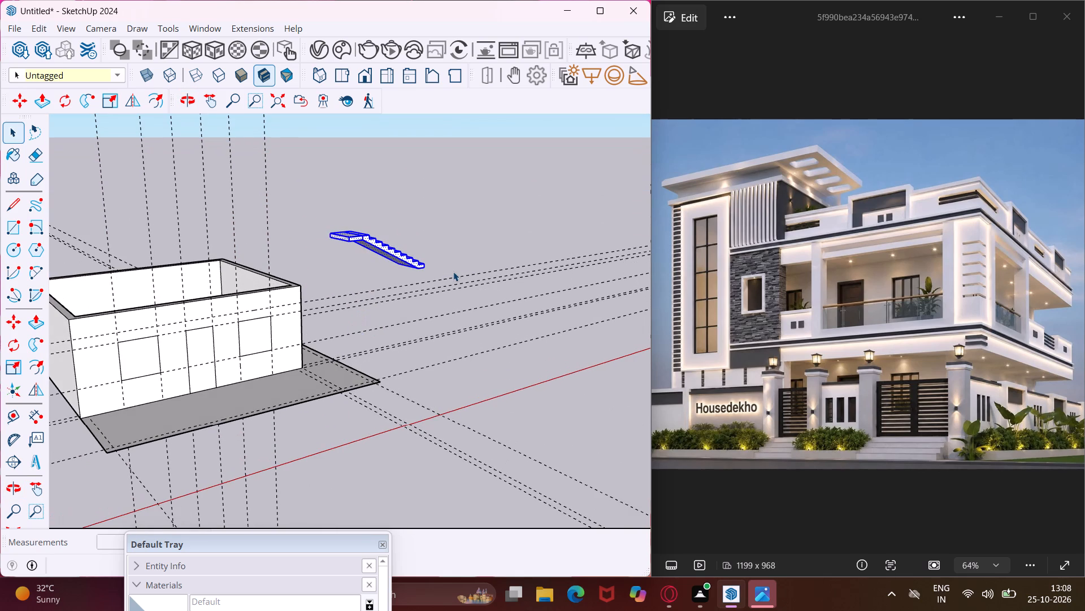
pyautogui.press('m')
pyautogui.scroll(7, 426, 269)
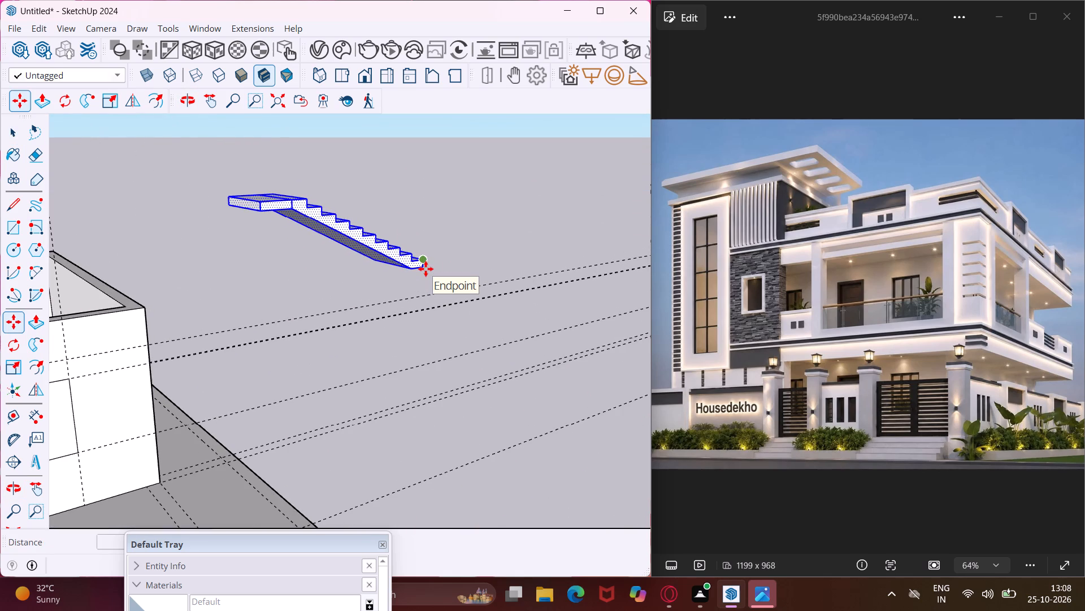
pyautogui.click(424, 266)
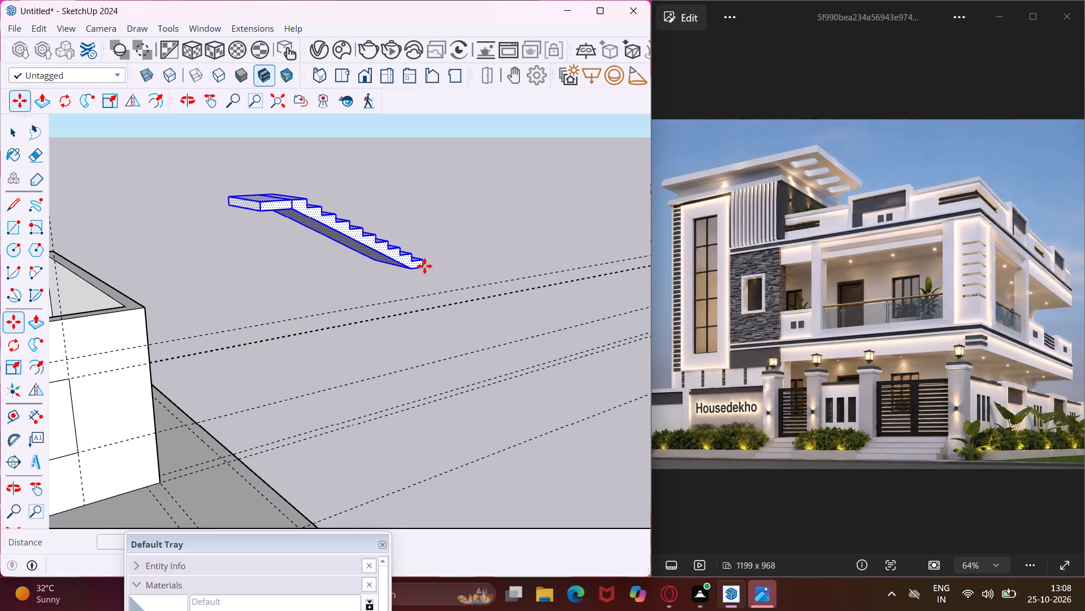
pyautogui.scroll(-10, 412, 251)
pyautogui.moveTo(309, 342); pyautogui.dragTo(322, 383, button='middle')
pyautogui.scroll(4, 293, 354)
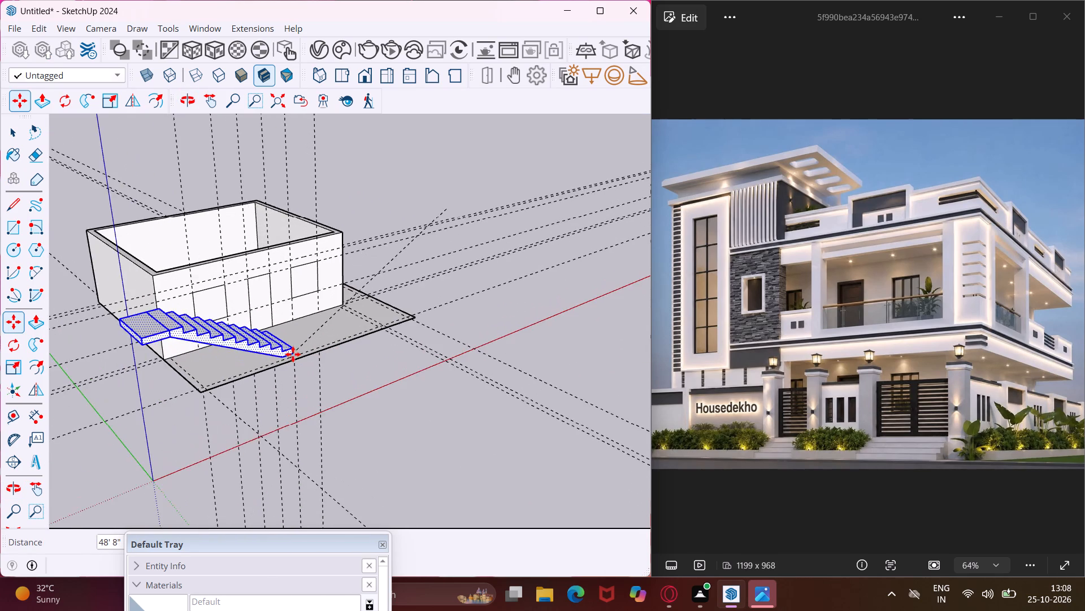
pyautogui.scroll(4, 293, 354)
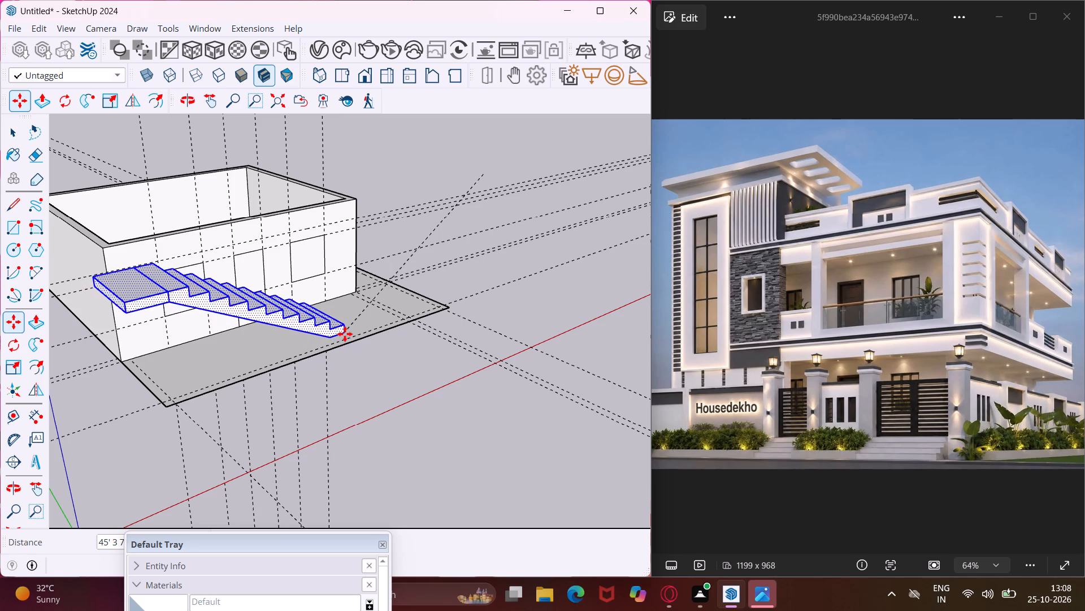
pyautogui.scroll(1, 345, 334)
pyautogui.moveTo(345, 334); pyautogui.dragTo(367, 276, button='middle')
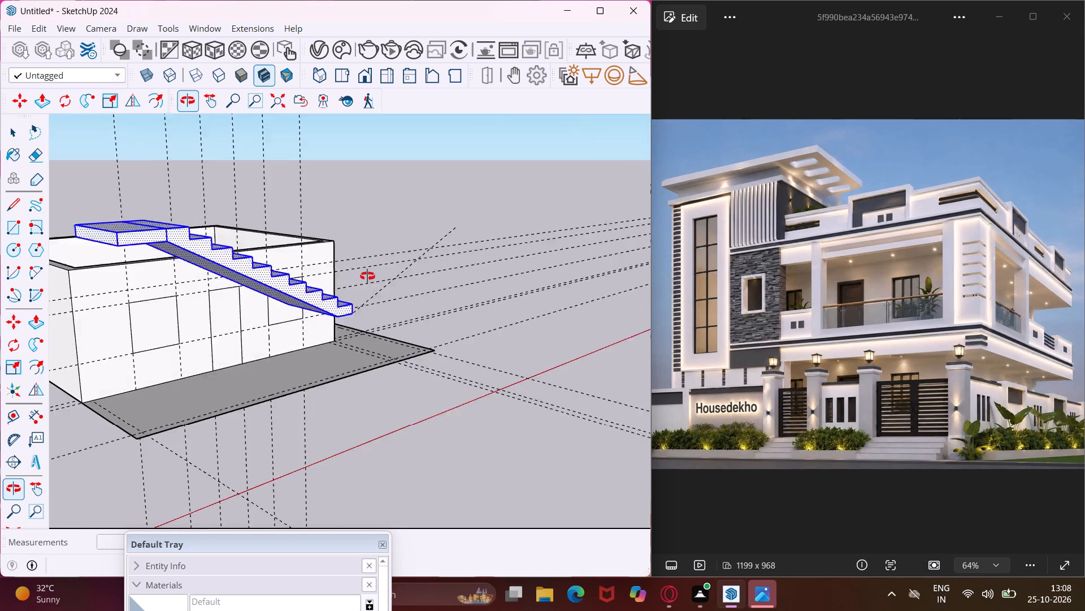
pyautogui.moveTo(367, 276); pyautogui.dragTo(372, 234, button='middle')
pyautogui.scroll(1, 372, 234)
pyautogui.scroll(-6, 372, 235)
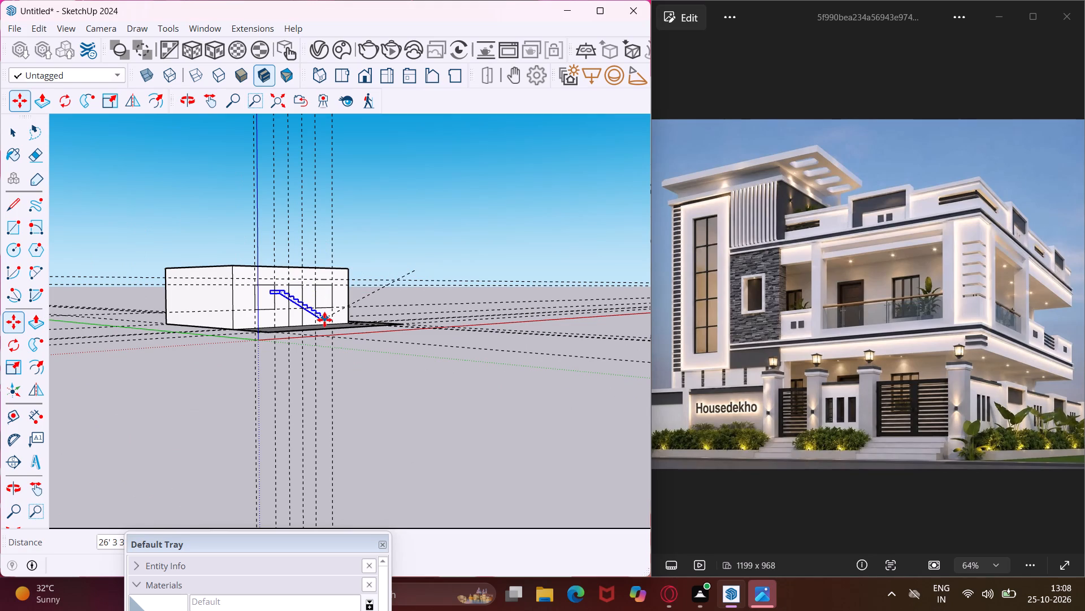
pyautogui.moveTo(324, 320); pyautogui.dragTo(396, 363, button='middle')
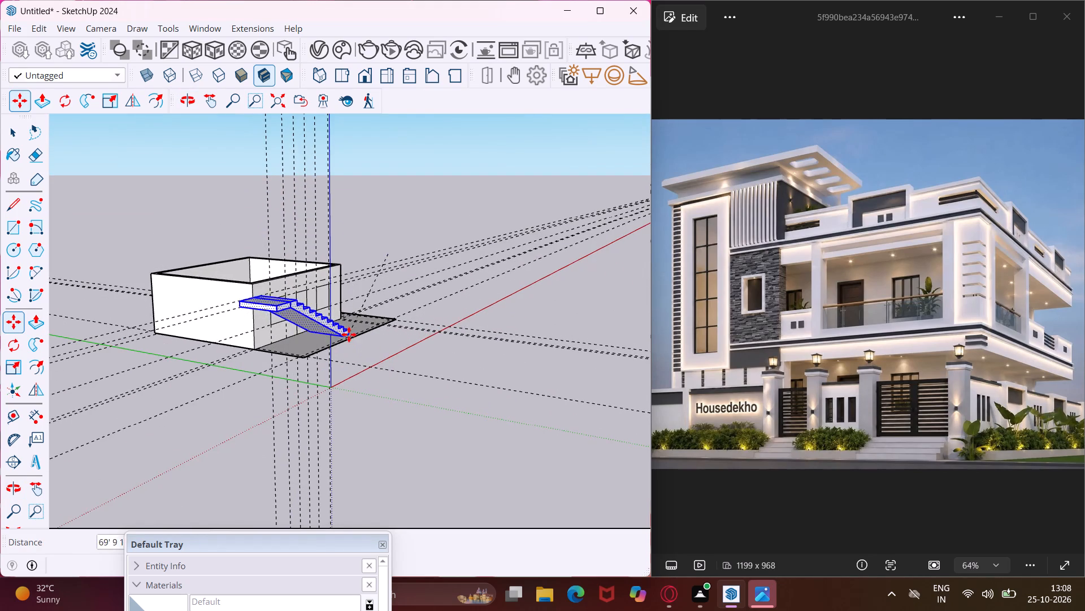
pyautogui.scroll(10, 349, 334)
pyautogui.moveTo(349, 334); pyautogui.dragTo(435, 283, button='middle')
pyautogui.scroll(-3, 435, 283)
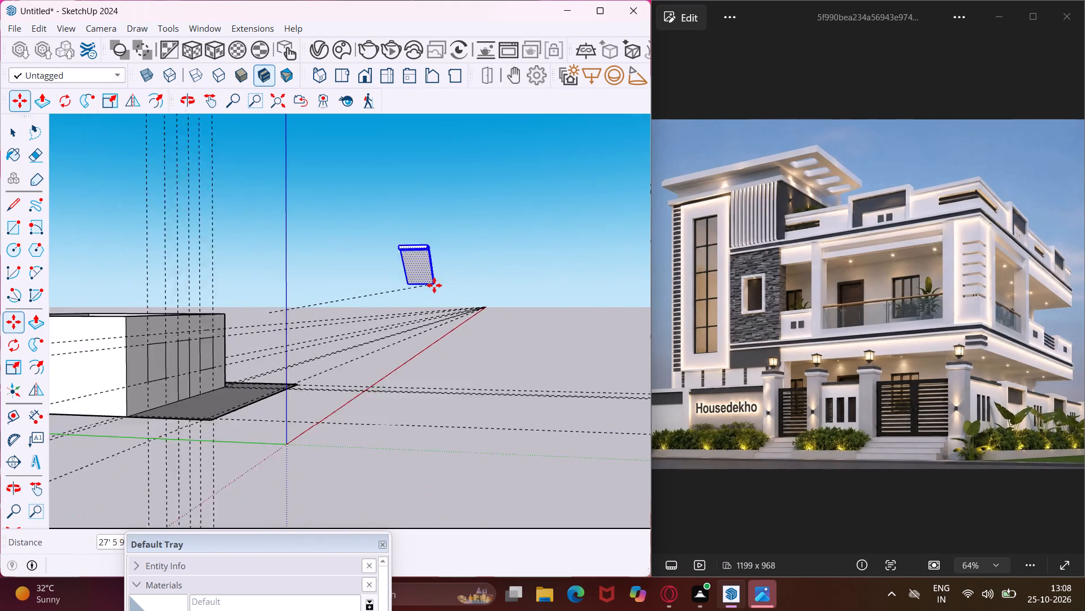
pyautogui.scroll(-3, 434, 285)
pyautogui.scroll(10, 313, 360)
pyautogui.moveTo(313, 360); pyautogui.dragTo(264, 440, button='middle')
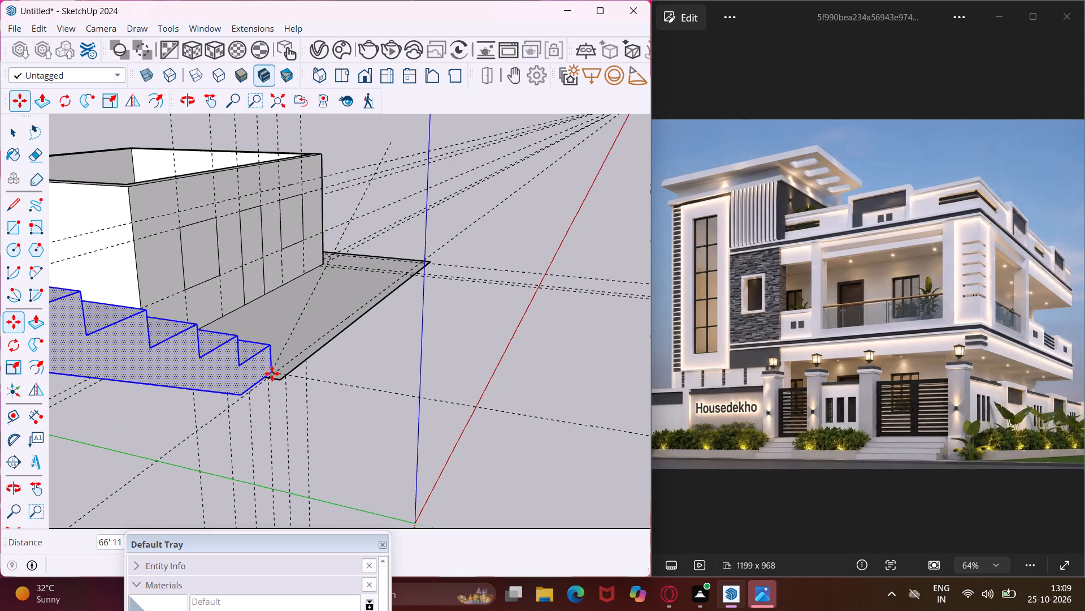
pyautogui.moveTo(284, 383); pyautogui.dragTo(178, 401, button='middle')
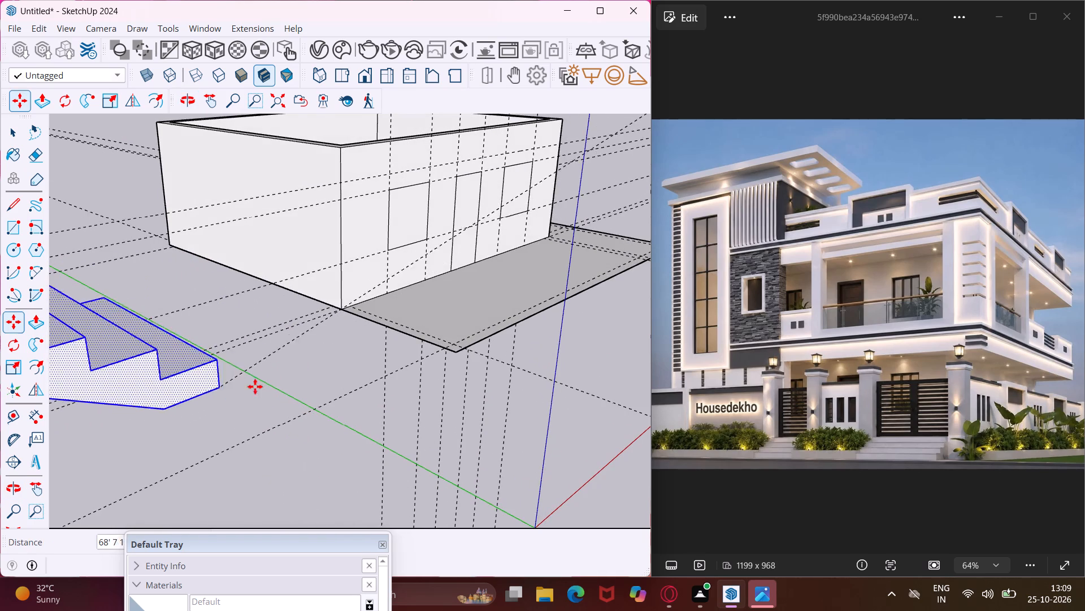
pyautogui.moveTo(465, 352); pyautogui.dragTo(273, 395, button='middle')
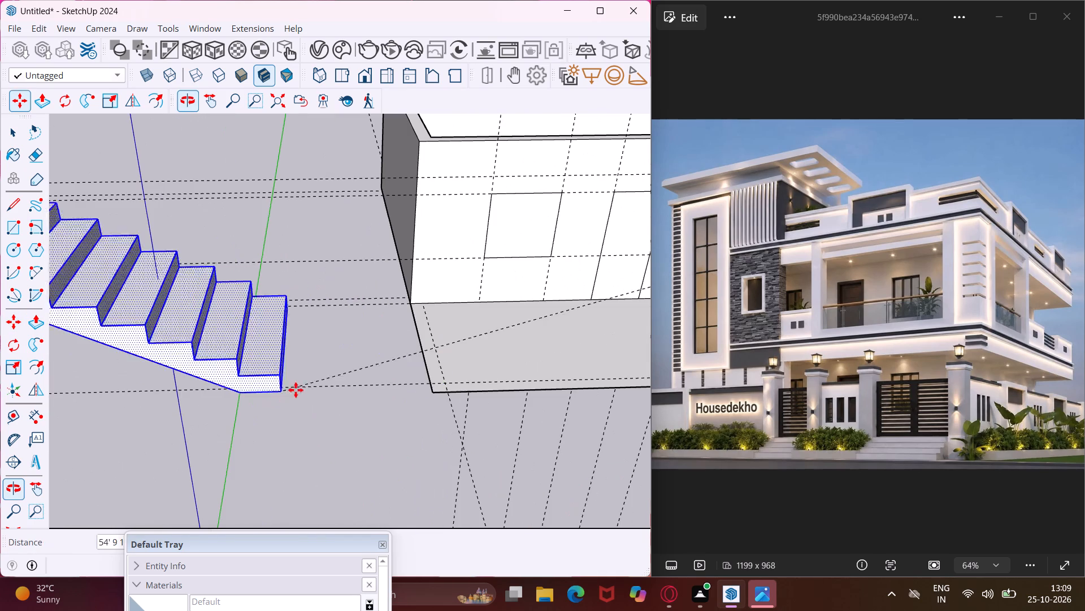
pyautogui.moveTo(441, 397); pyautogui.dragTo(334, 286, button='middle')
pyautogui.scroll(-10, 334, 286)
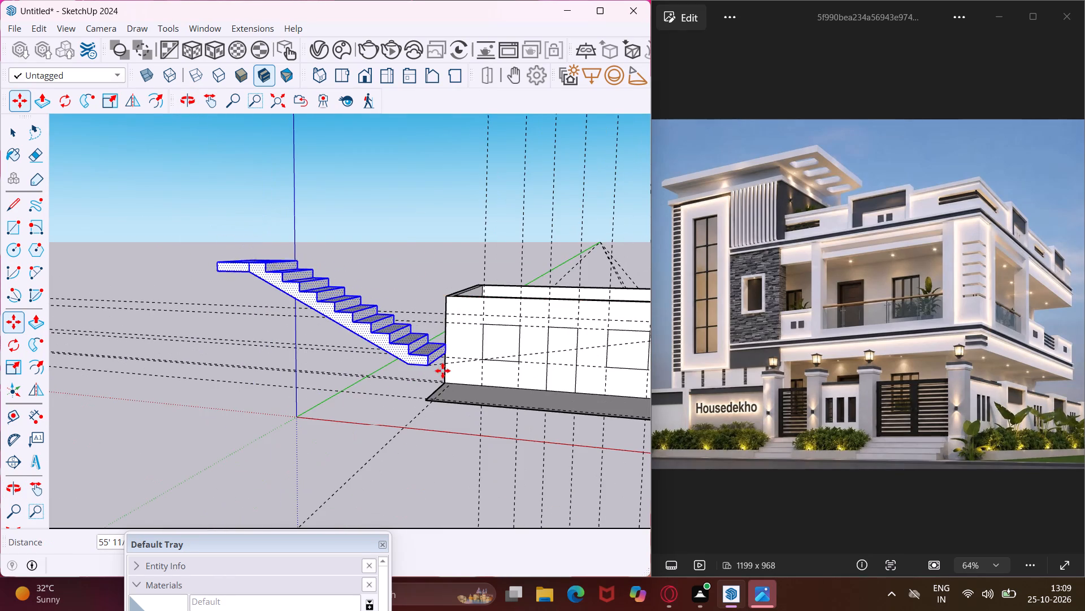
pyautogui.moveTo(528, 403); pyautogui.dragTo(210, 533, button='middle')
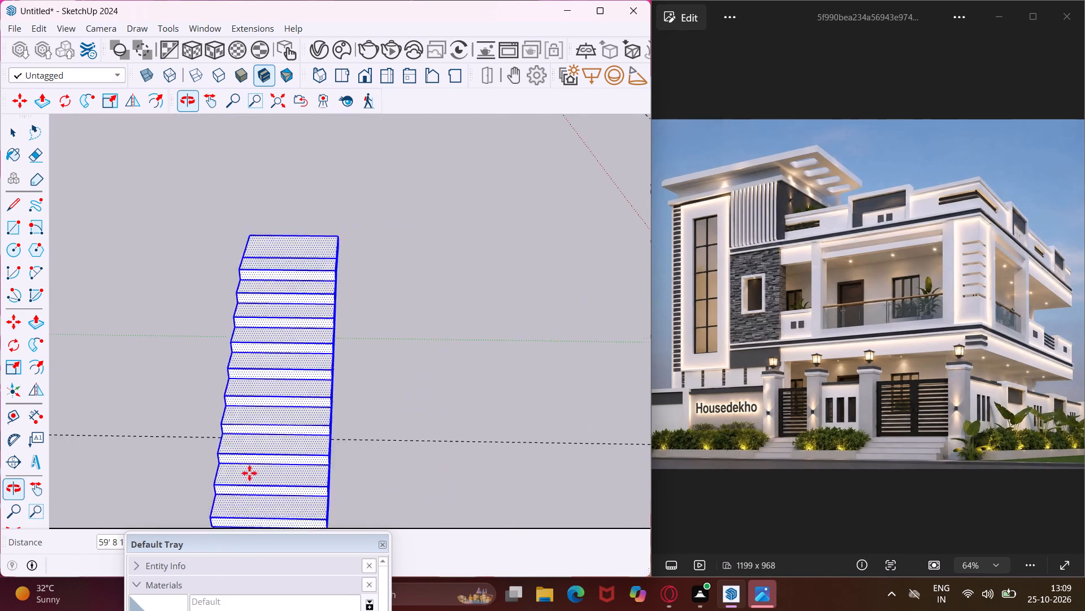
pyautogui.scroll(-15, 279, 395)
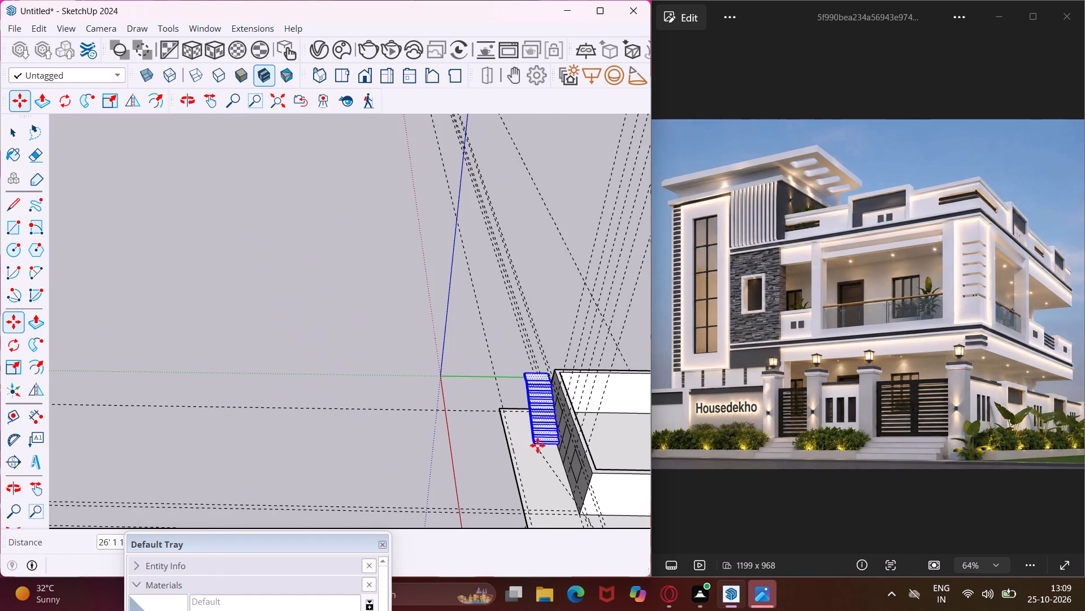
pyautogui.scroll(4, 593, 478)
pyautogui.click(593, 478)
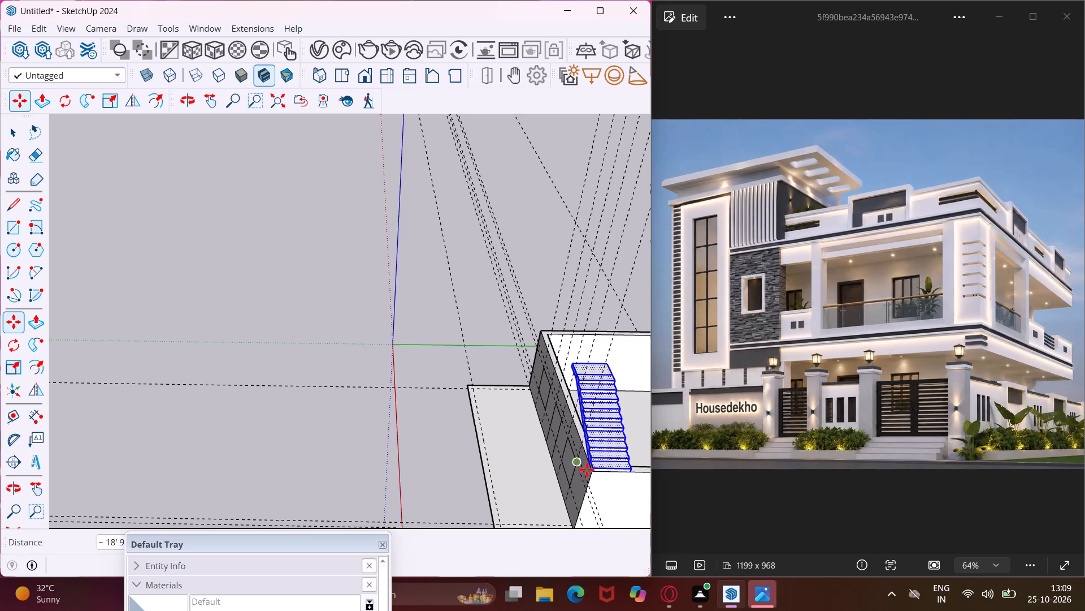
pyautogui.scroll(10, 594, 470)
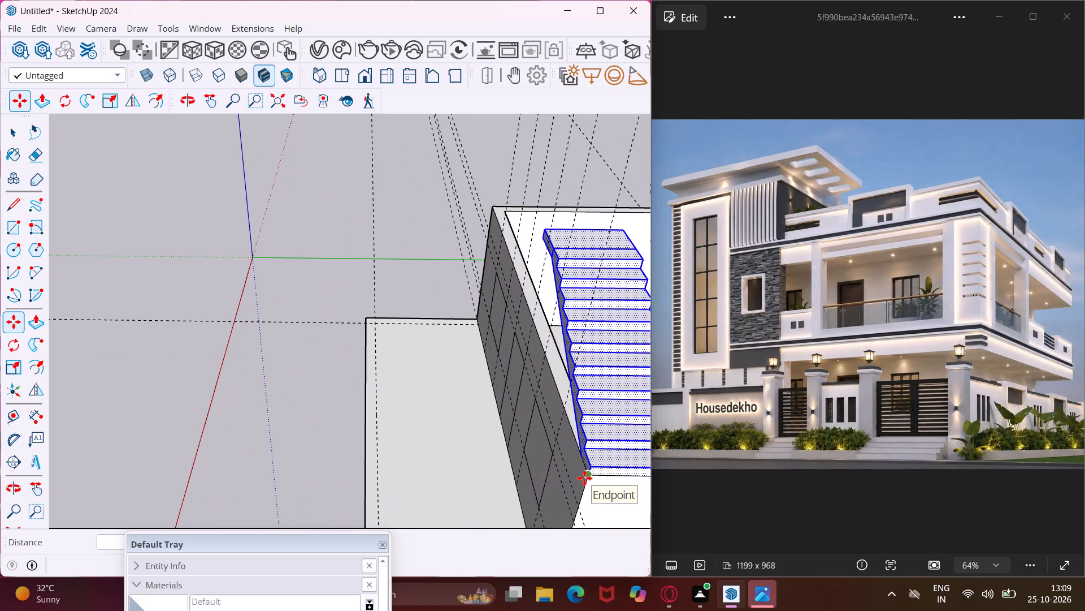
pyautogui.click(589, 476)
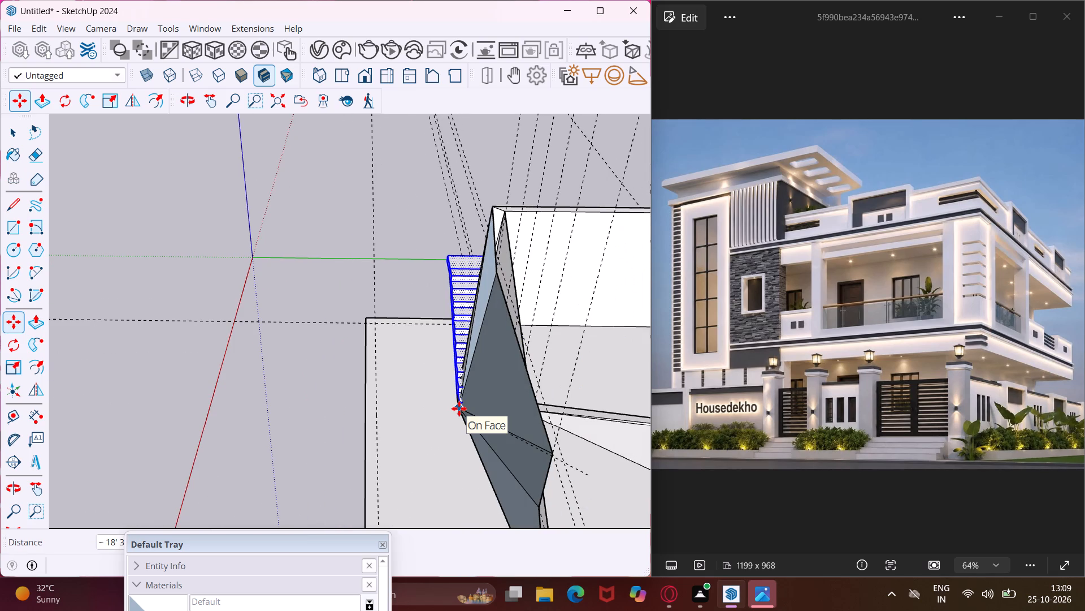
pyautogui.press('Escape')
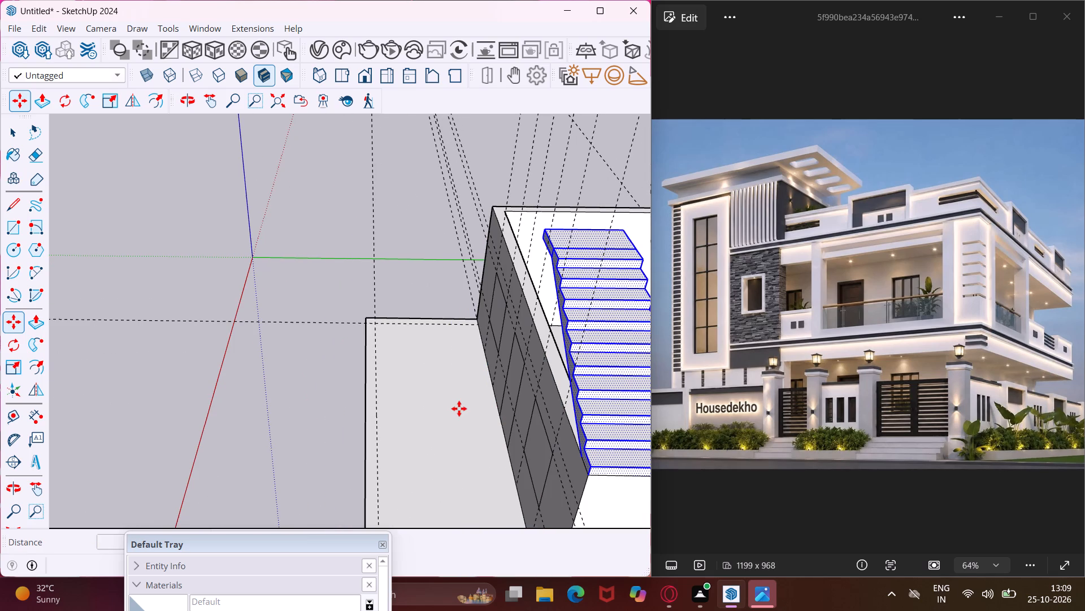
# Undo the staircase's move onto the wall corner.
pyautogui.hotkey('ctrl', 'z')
# Clear the staircase selection and examine the staircase's position and height relative to the walls and ground slab.
pyautogui.scroll(-5, 417, 362)
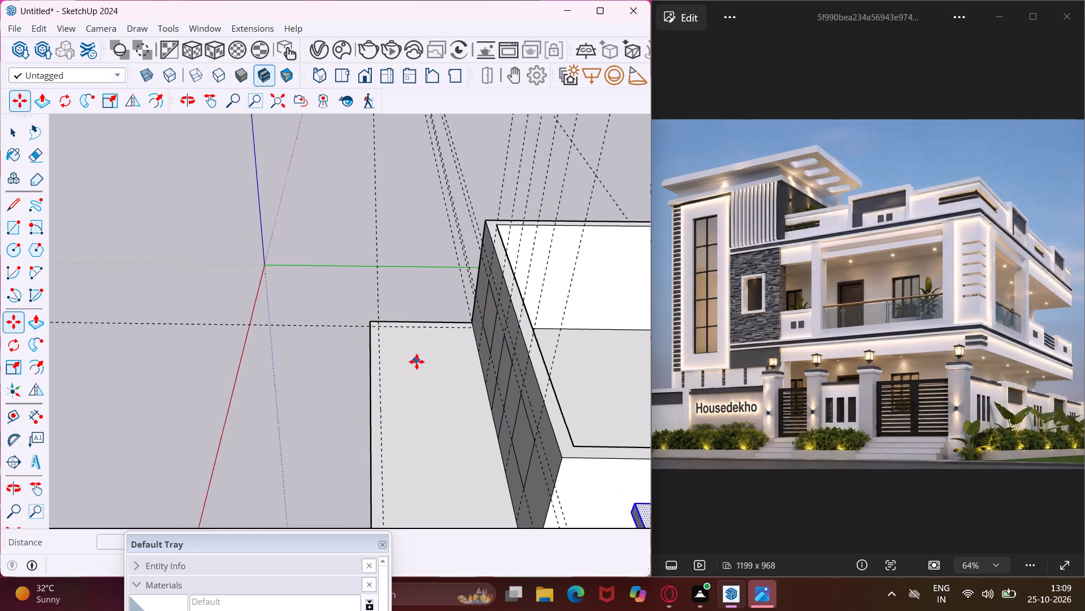
pyautogui.scroll(-13, 416, 362)
pyautogui.scroll(16, 451, 407)
pyautogui.scroll(6, 451, 407)
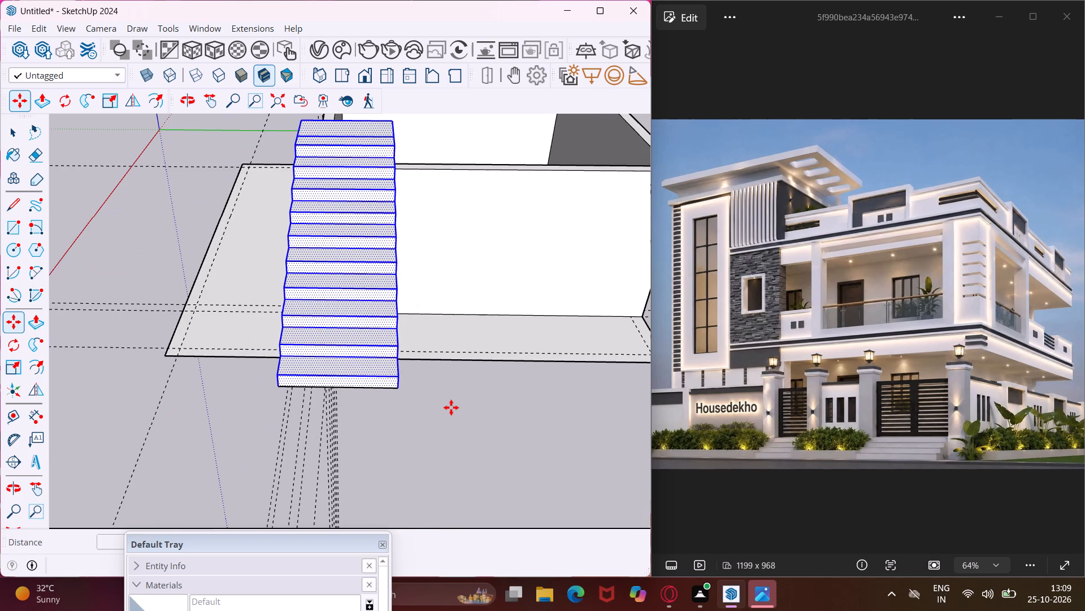
pyautogui.moveTo(410, 394); pyautogui.dragTo(398, 302, button='middle')
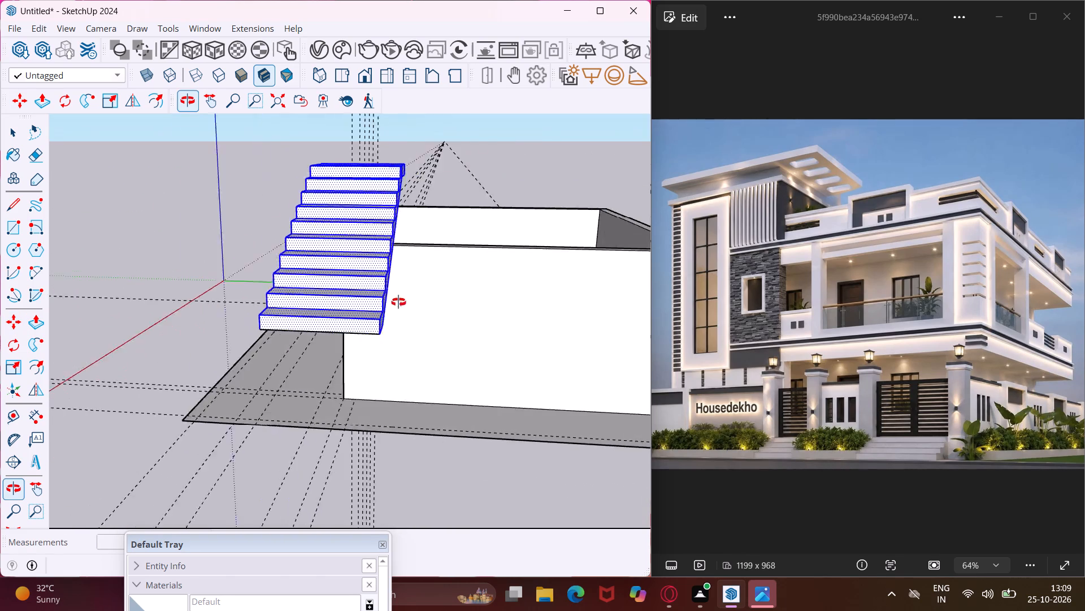
pyautogui.moveTo(398, 302); pyautogui.dragTo(469, 308, button='middle')
pyautogui.press('Escape')
pyautogui.press('space')
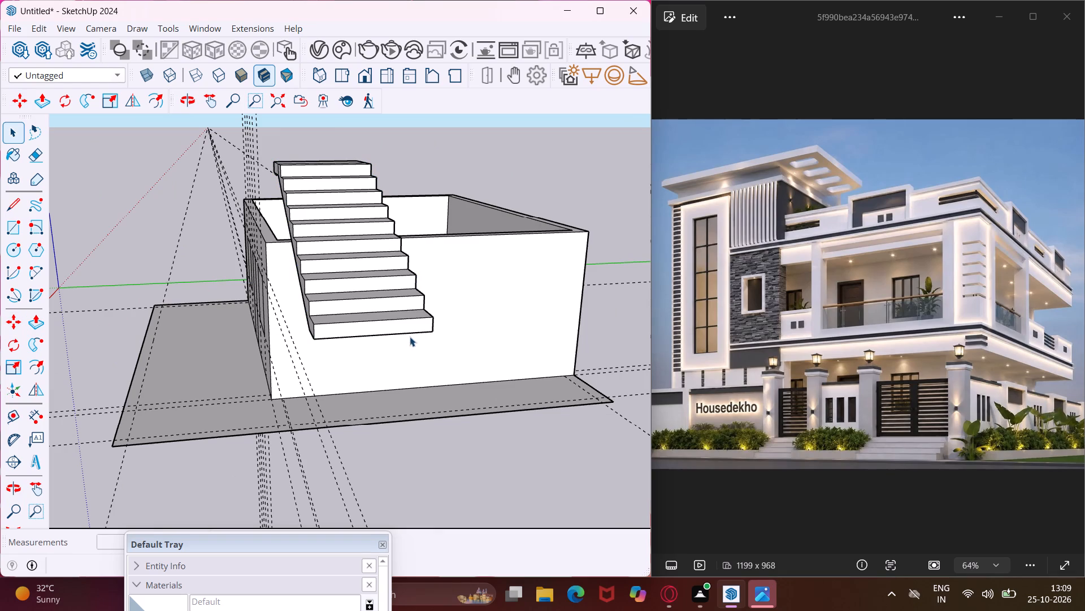
pyautogui.moveTo(406, 330); pyautogui.dragTo(681, 375, button='middle')
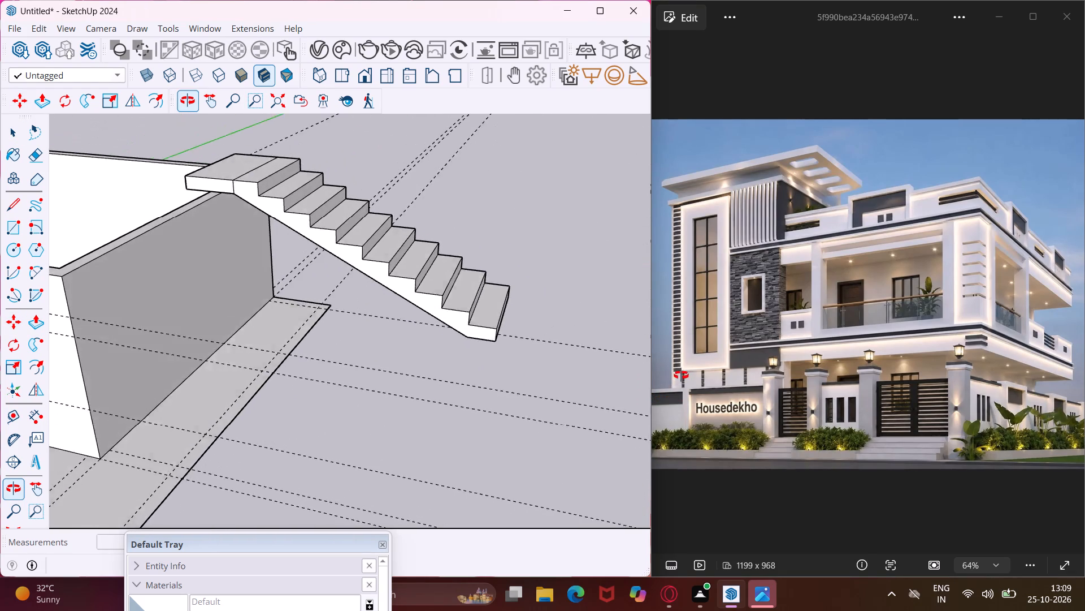
pyautogui.moveTo(681, 375); pyautogui.dragTo(802, 274, button='middle')
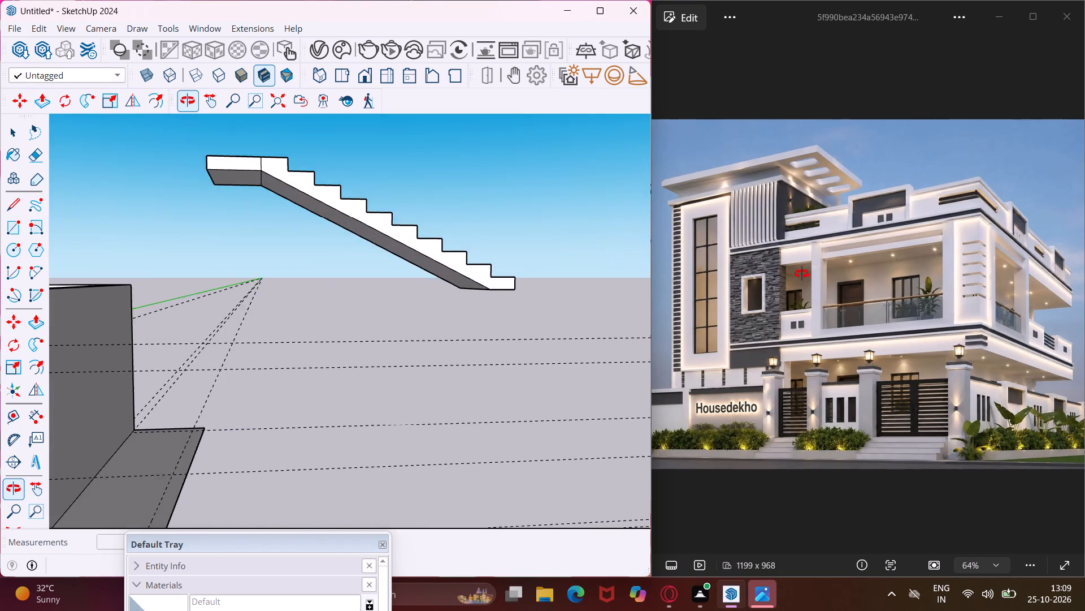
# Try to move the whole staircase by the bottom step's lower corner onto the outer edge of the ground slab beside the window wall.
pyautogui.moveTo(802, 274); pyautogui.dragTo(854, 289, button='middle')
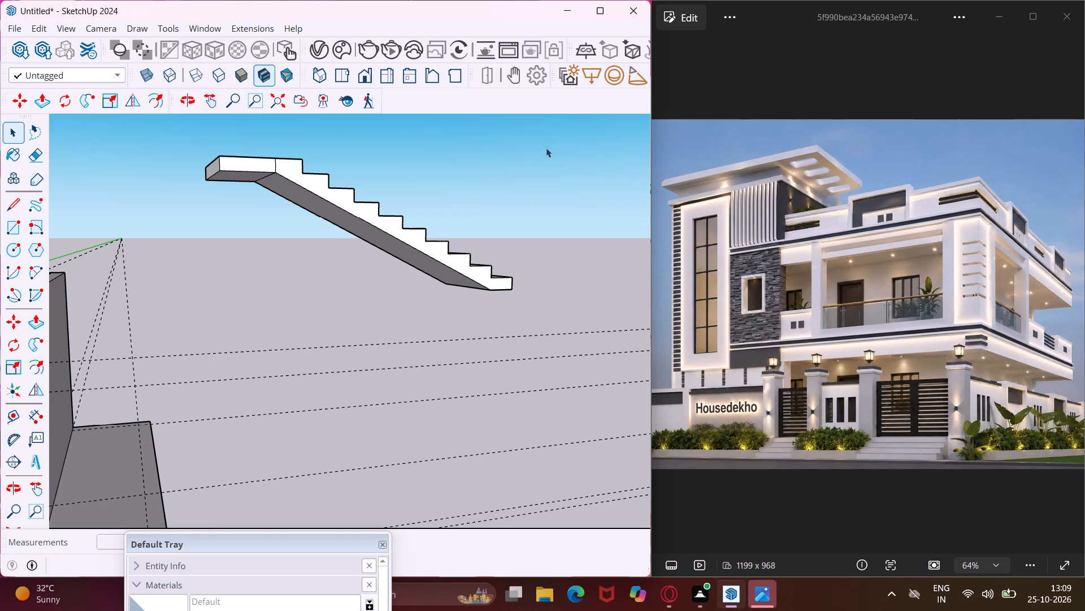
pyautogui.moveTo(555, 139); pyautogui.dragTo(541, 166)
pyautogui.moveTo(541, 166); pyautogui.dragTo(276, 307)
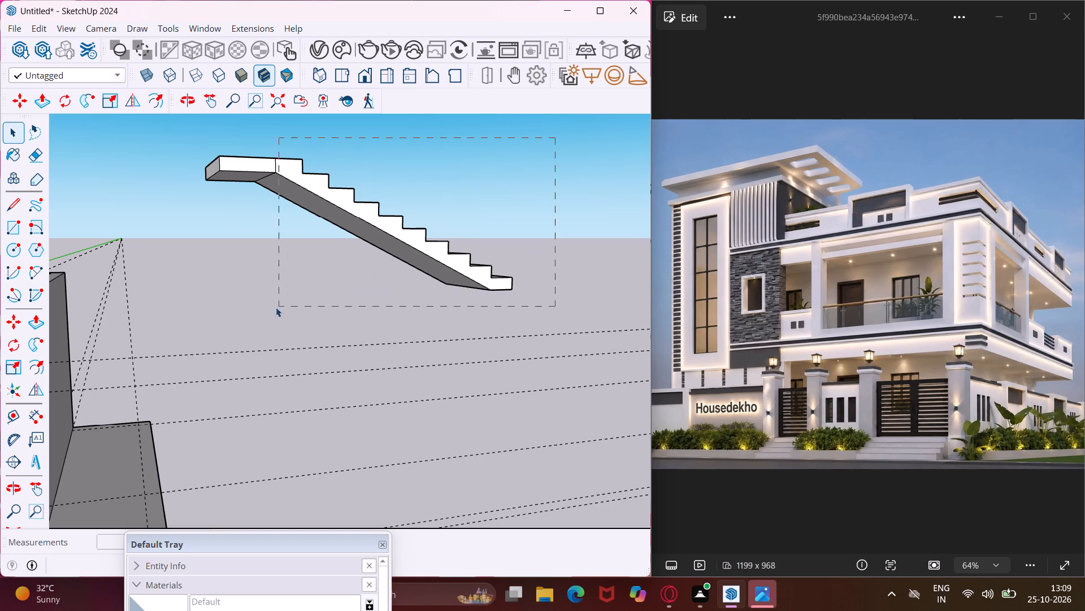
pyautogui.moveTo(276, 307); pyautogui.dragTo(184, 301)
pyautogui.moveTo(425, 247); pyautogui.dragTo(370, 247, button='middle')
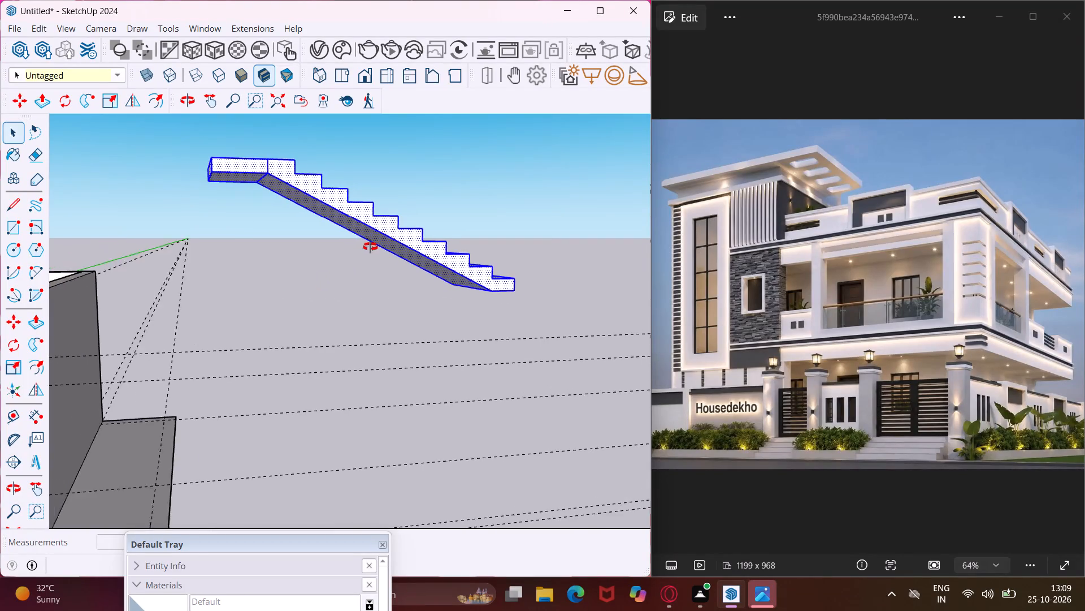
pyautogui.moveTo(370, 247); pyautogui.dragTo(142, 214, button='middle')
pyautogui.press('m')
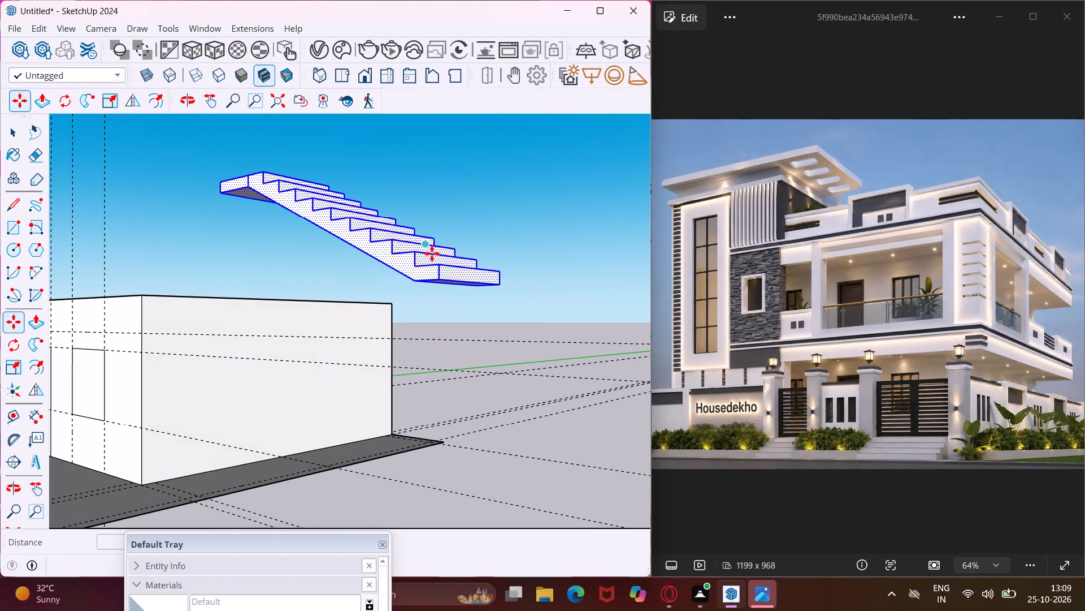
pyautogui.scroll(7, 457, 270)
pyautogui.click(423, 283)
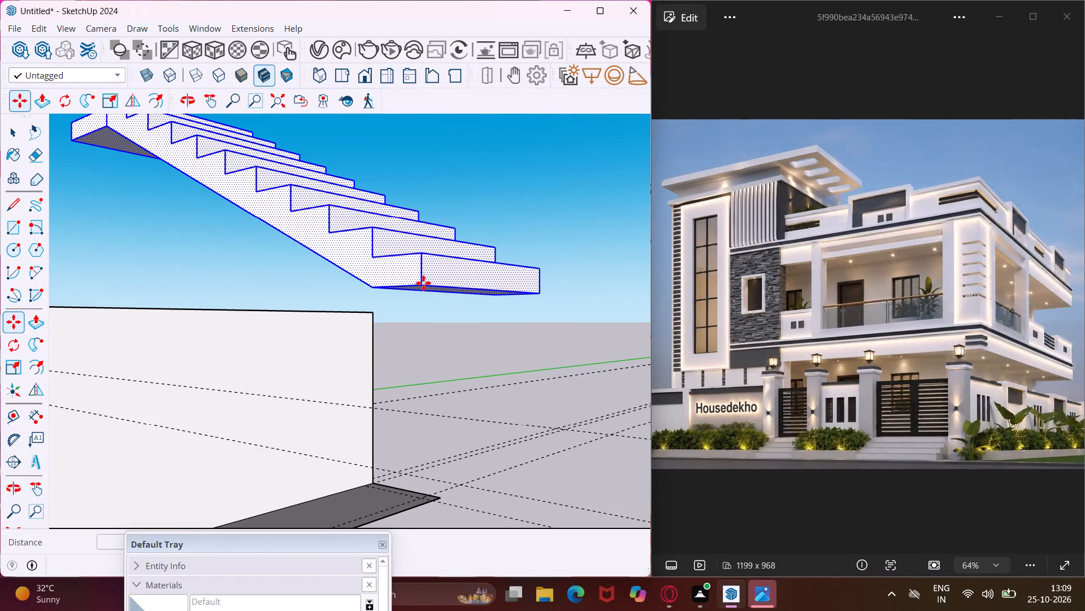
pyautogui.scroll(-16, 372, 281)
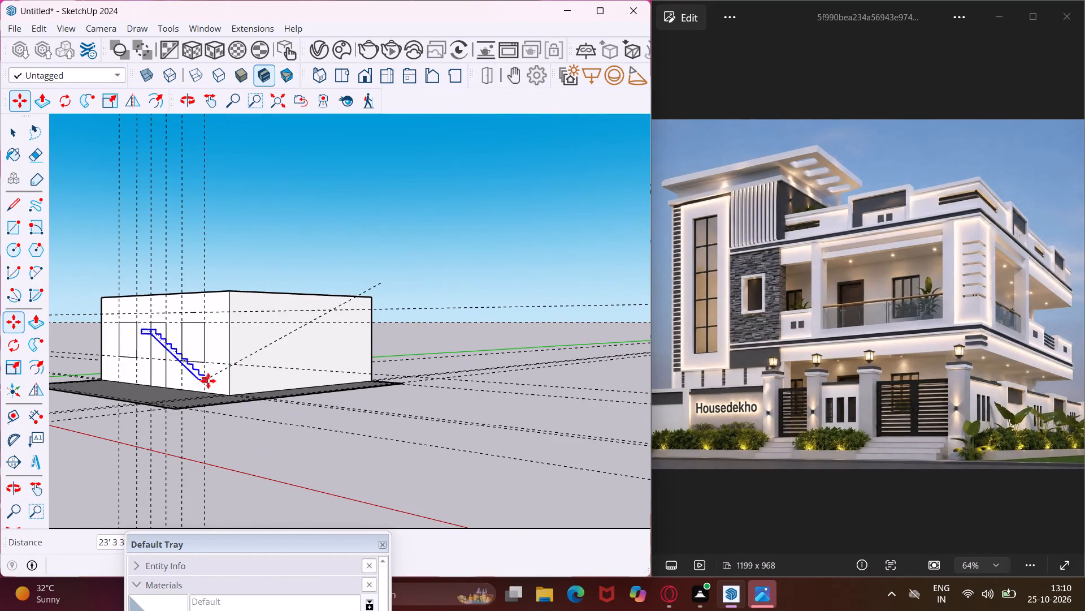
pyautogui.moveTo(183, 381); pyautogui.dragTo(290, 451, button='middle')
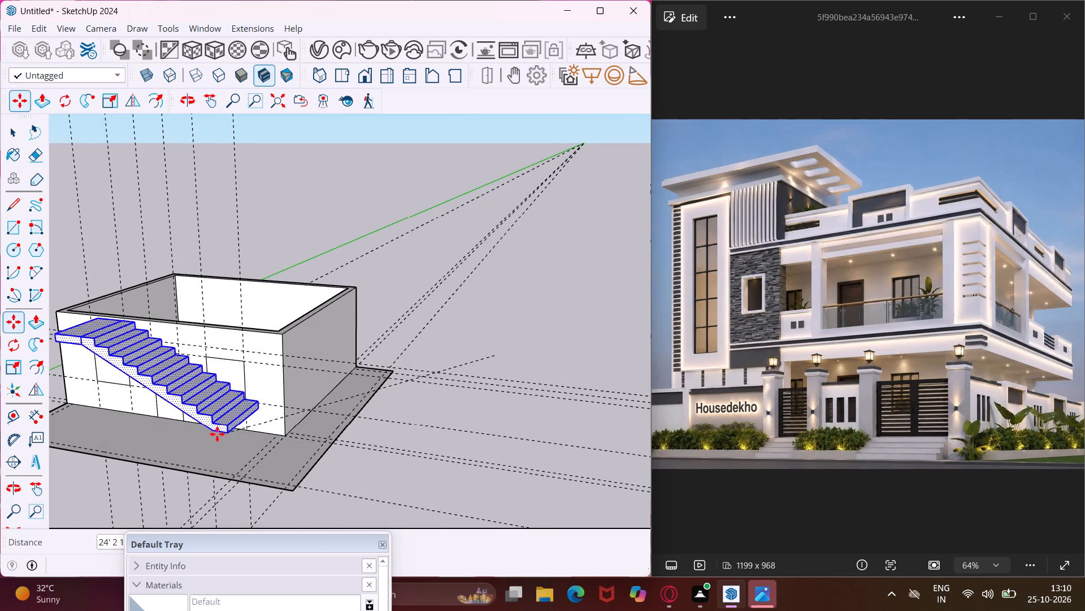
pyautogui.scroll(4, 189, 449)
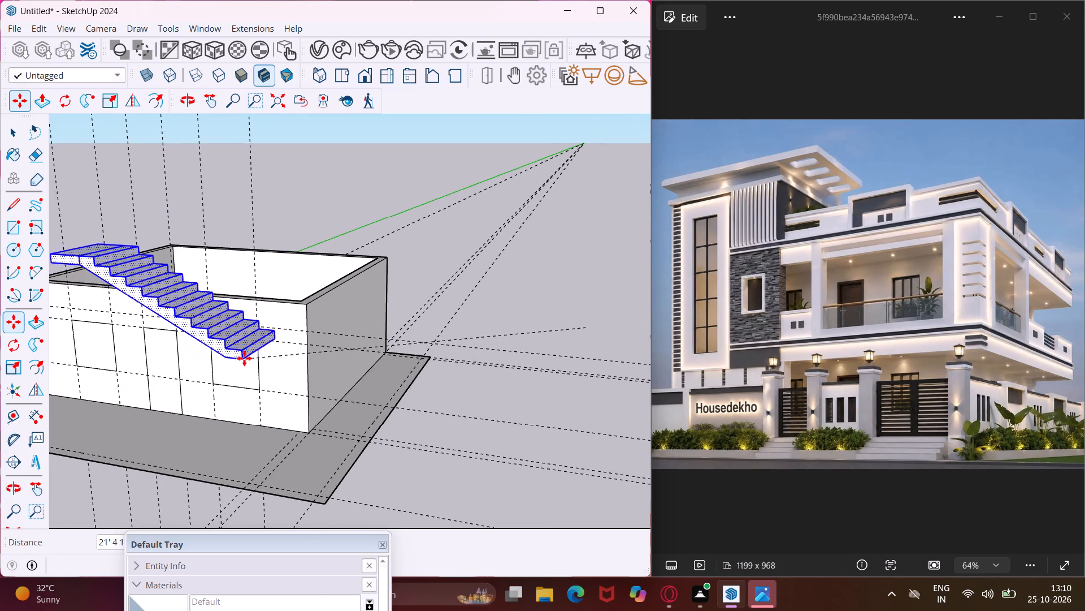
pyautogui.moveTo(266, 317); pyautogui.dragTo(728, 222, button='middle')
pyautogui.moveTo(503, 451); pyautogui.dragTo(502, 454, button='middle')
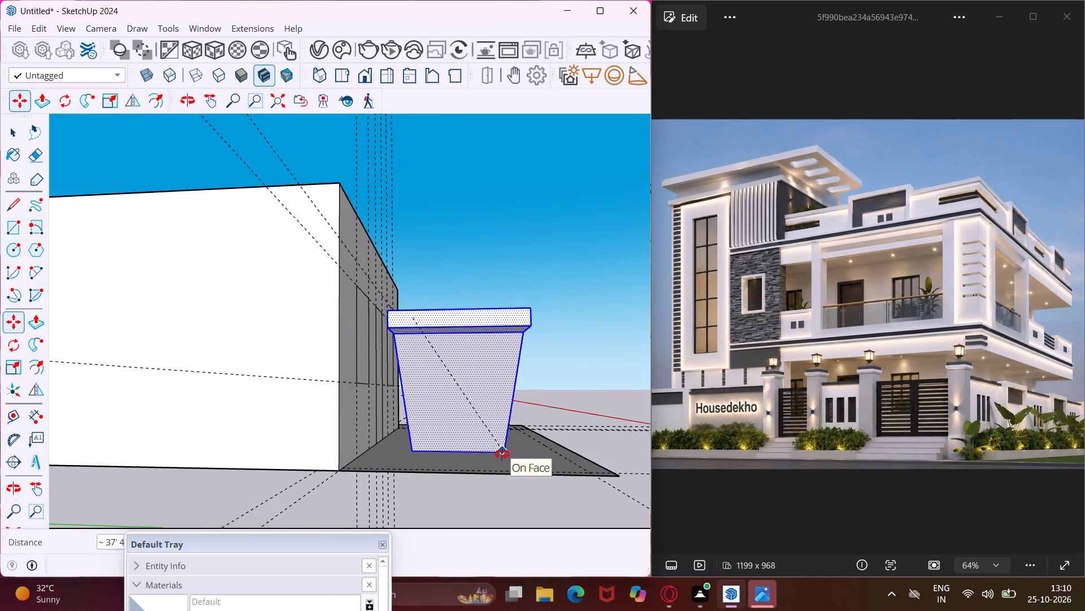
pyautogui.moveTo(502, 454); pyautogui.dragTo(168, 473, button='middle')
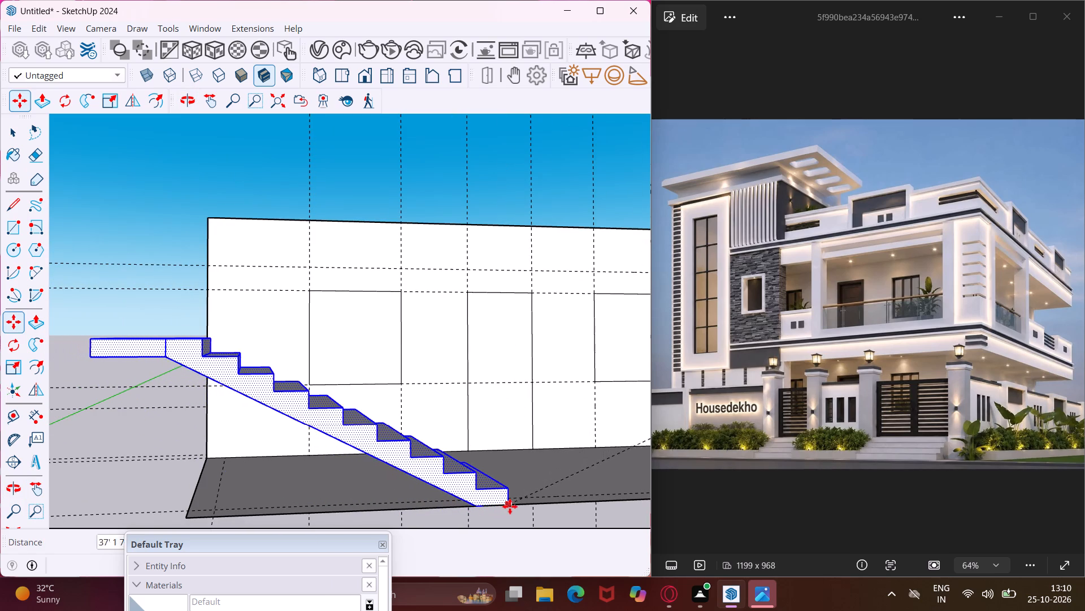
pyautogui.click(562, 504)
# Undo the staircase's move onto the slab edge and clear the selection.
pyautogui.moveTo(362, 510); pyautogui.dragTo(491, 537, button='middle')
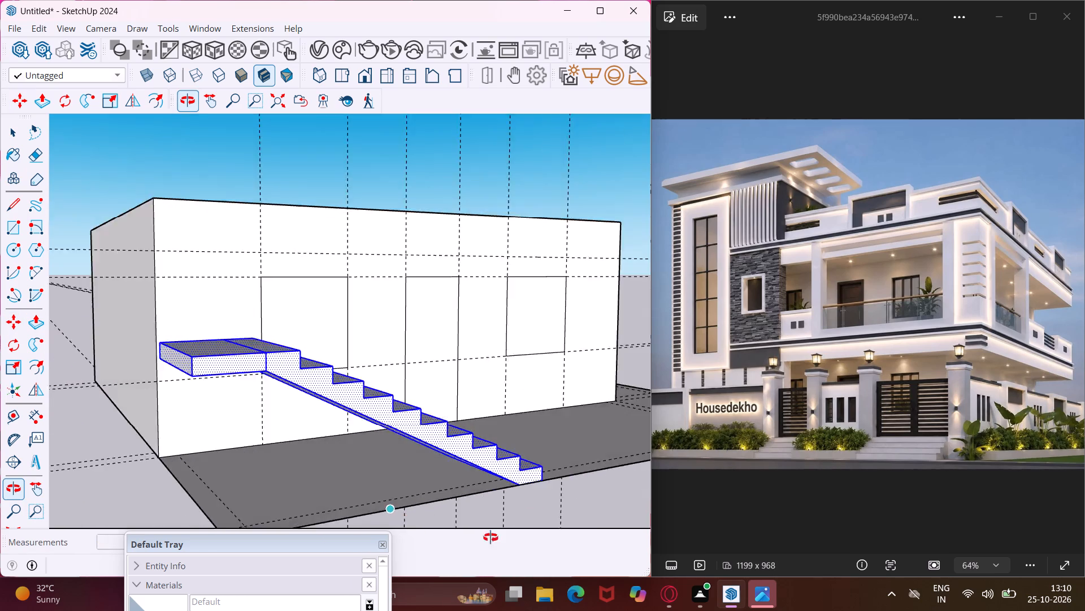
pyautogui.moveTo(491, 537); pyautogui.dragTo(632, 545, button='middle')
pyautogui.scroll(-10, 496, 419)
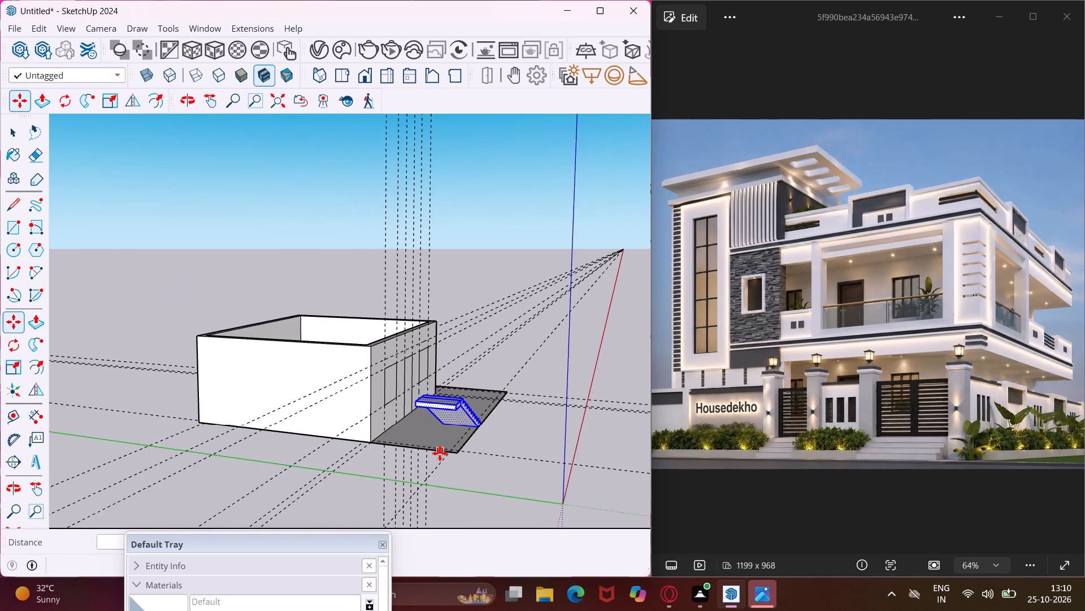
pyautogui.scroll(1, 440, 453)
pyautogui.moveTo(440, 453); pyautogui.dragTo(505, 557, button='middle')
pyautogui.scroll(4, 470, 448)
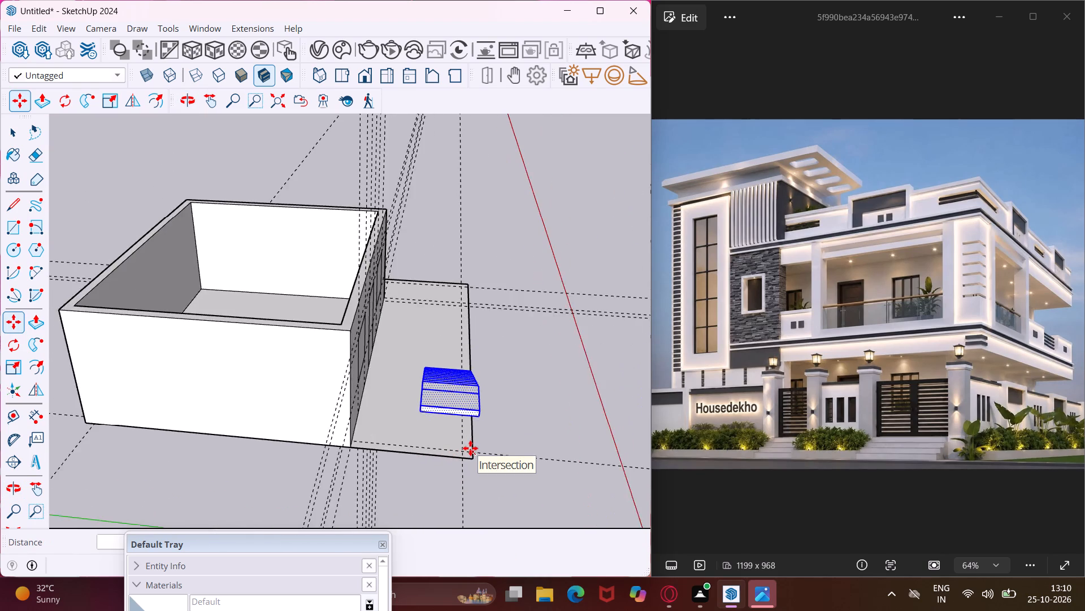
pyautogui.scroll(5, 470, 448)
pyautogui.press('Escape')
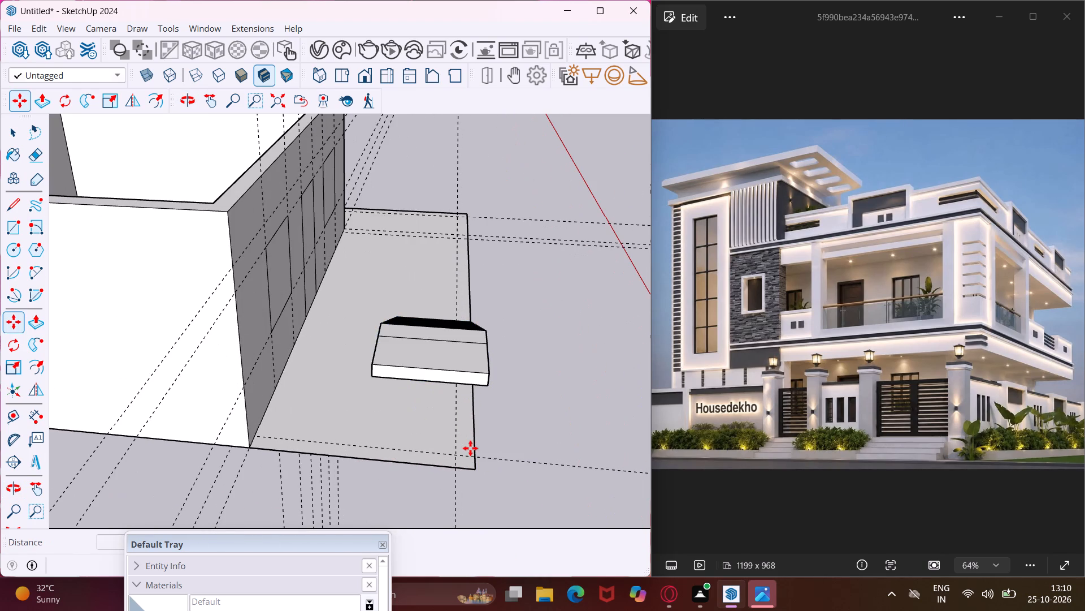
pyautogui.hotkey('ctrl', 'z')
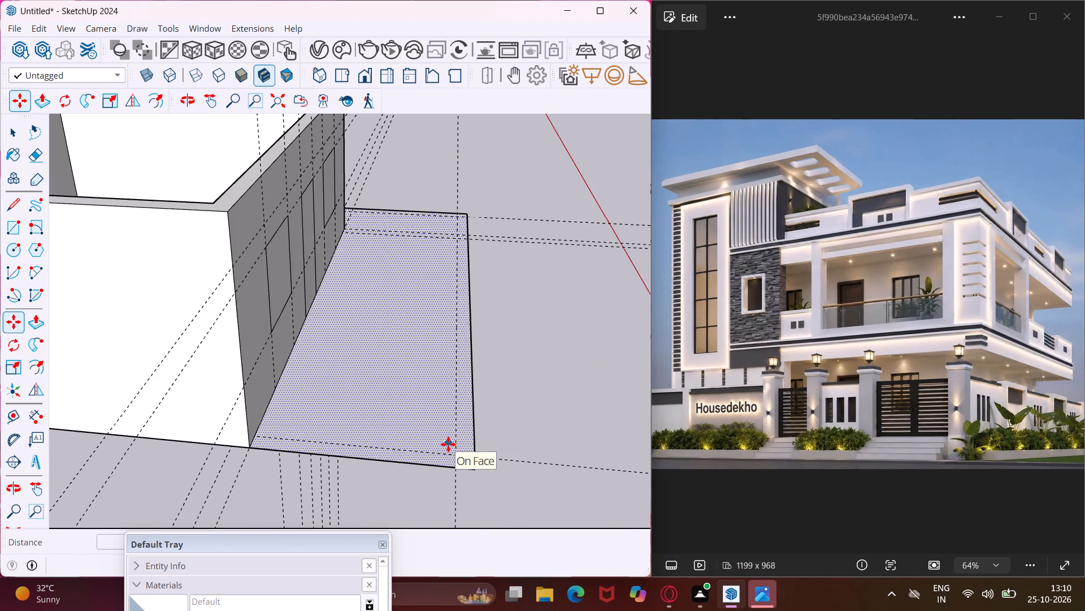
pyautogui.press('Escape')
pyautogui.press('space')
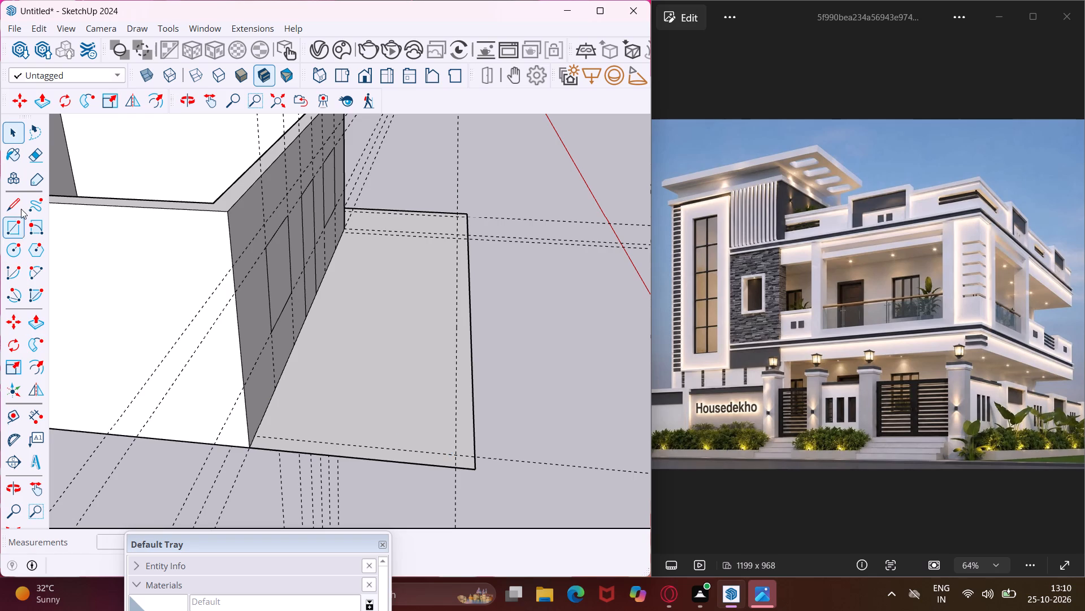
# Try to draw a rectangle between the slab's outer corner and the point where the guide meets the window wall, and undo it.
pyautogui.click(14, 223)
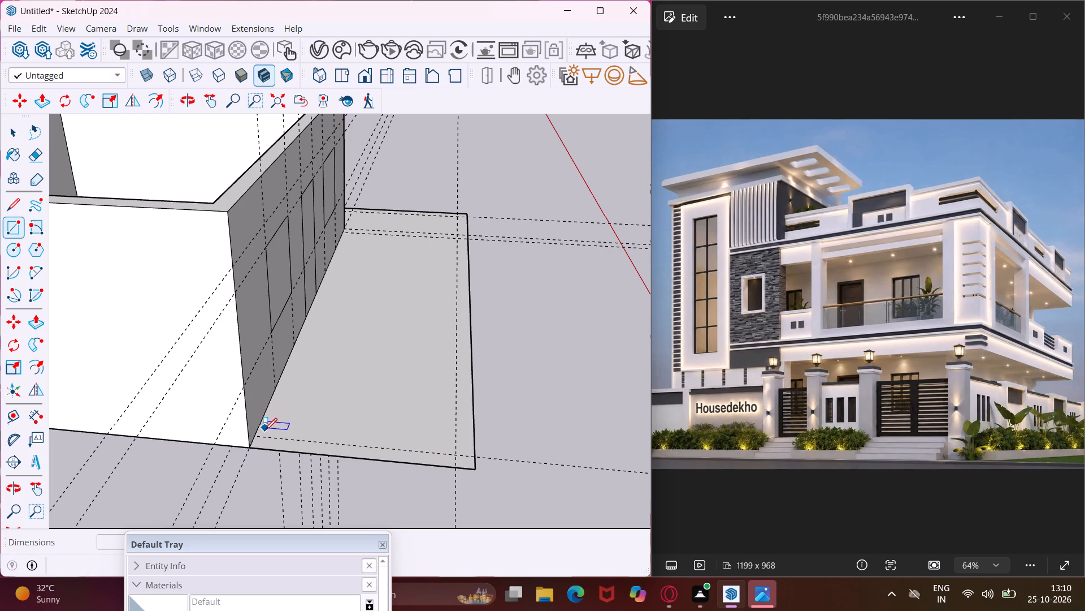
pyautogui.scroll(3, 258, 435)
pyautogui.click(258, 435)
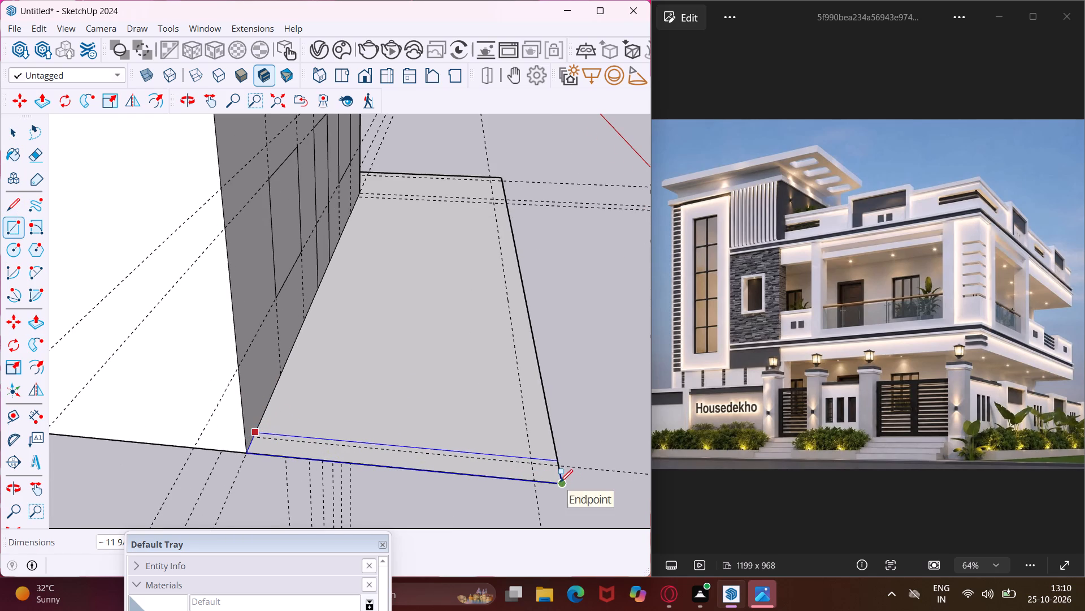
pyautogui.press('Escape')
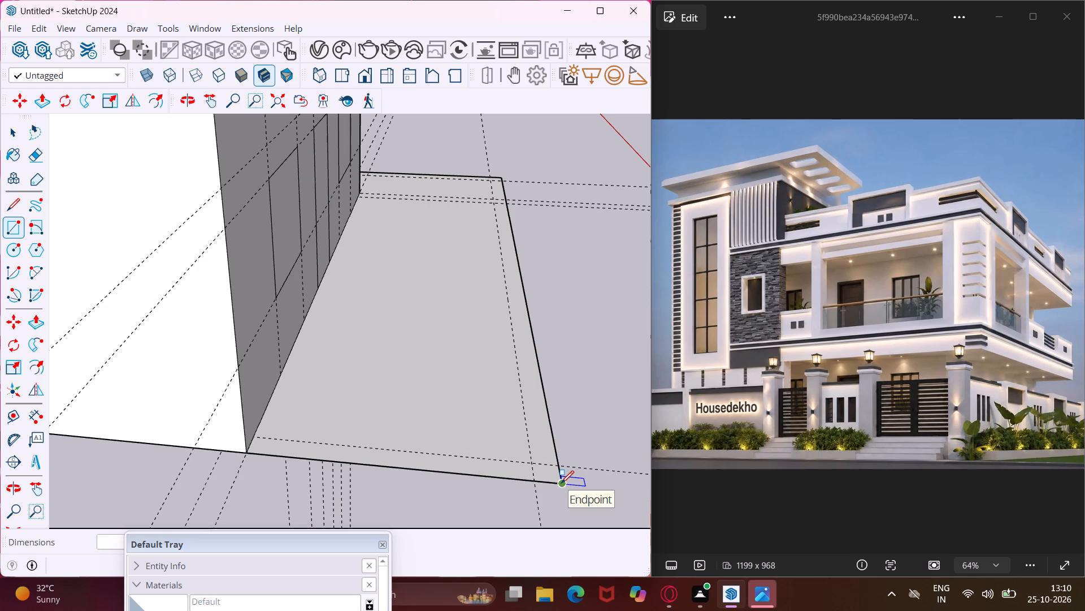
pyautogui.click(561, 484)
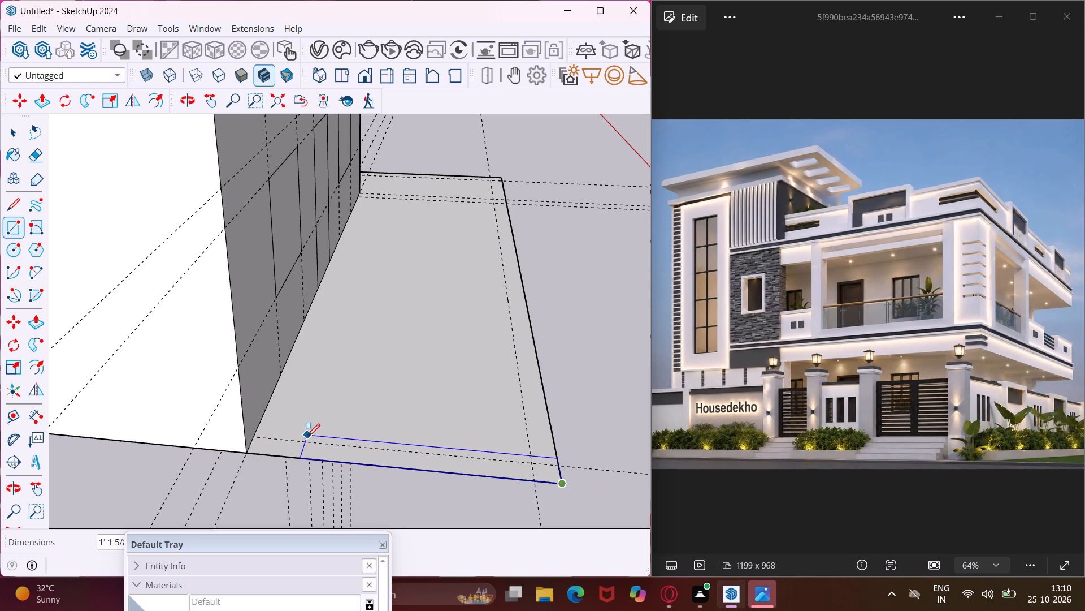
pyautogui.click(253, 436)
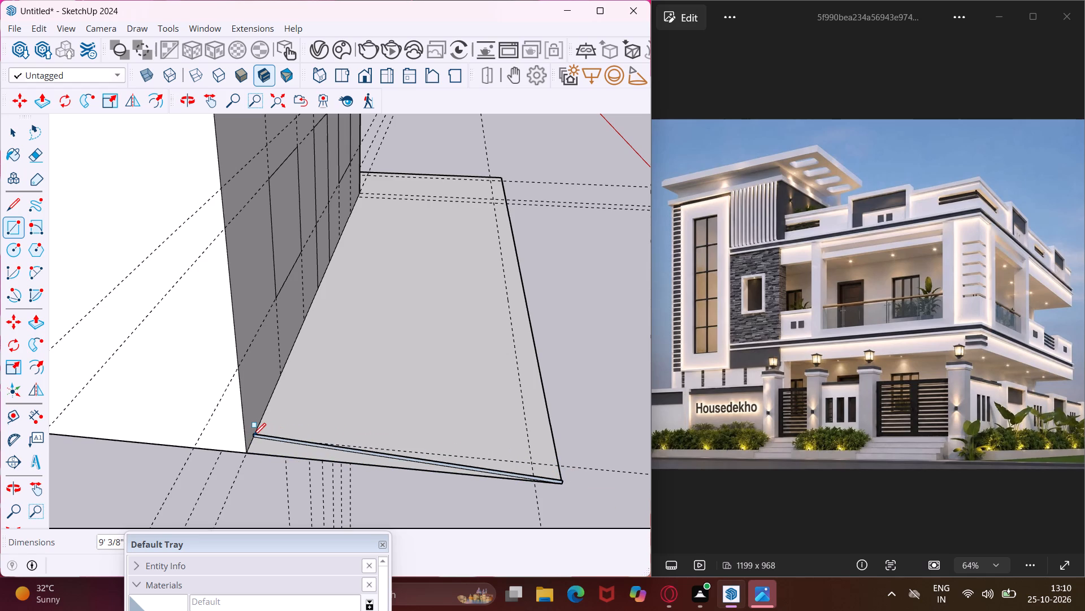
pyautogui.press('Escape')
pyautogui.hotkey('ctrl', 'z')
# Draw a 9" wide, about 9' long rectangle along the slab's short edge, from the guide's intersection with the window wall to the outer corner.
pyautogui.scroll(9, 263, 441)
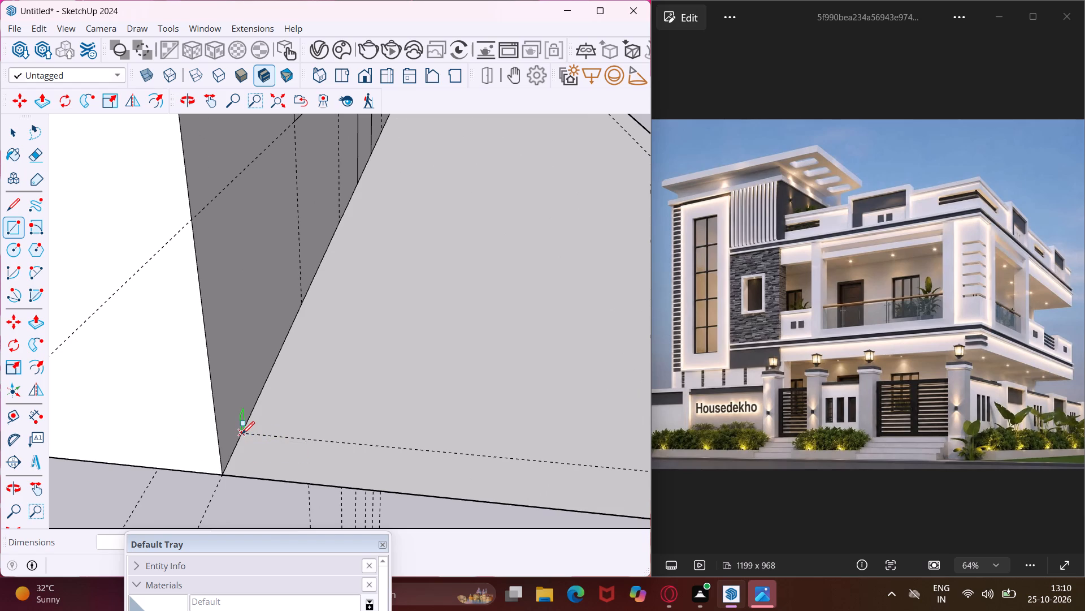
pyautogui.click(242, 434)
pyautogui.scroll(-12, 295, 445)
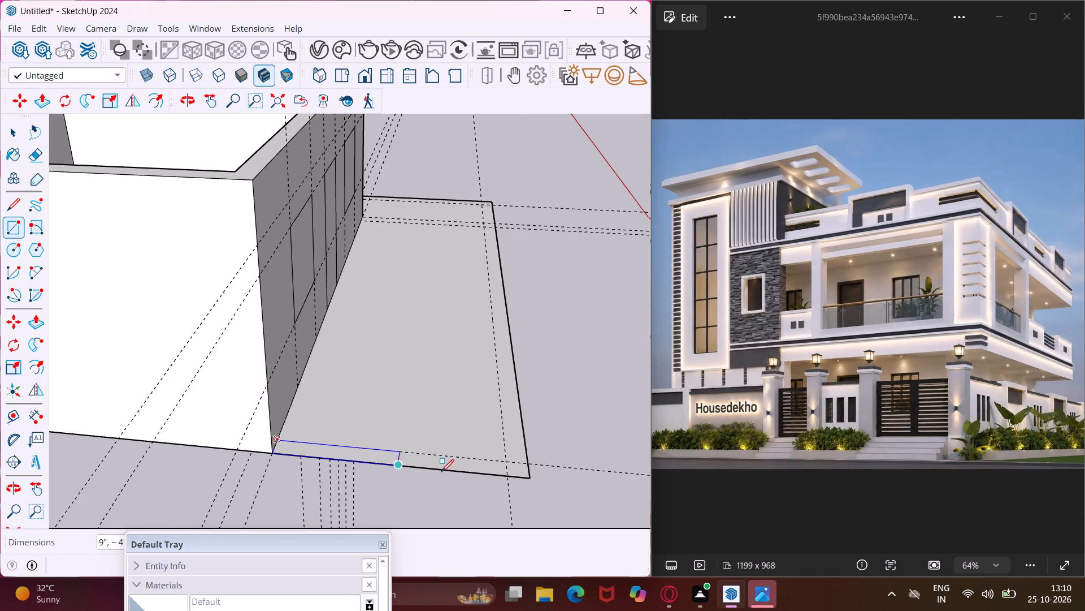
pyautogui.scroll(5, 528, 477)
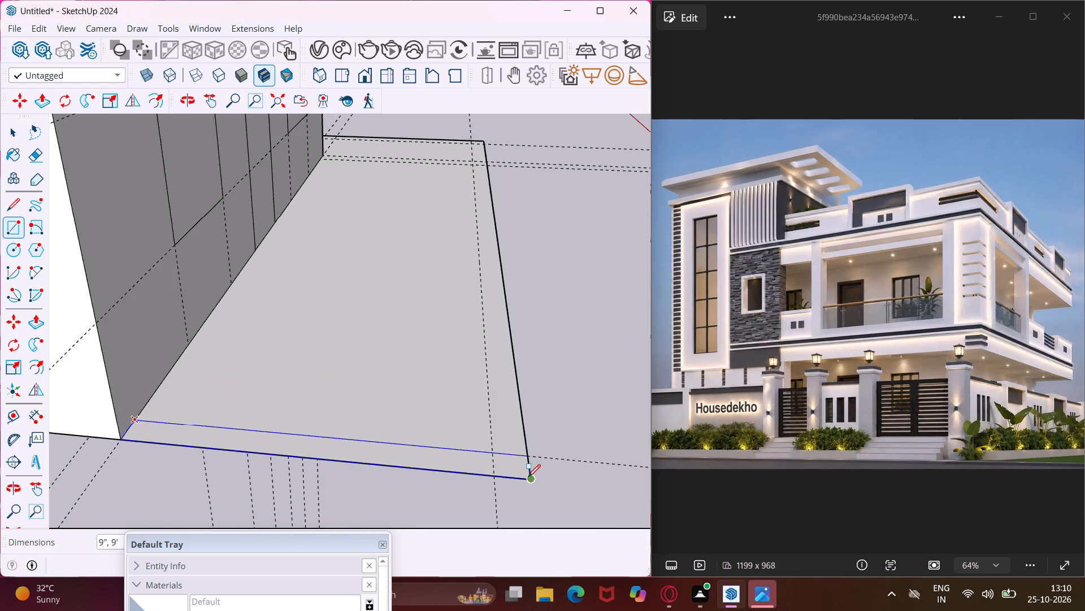
pyautogui.scroll(11, 528, 477)
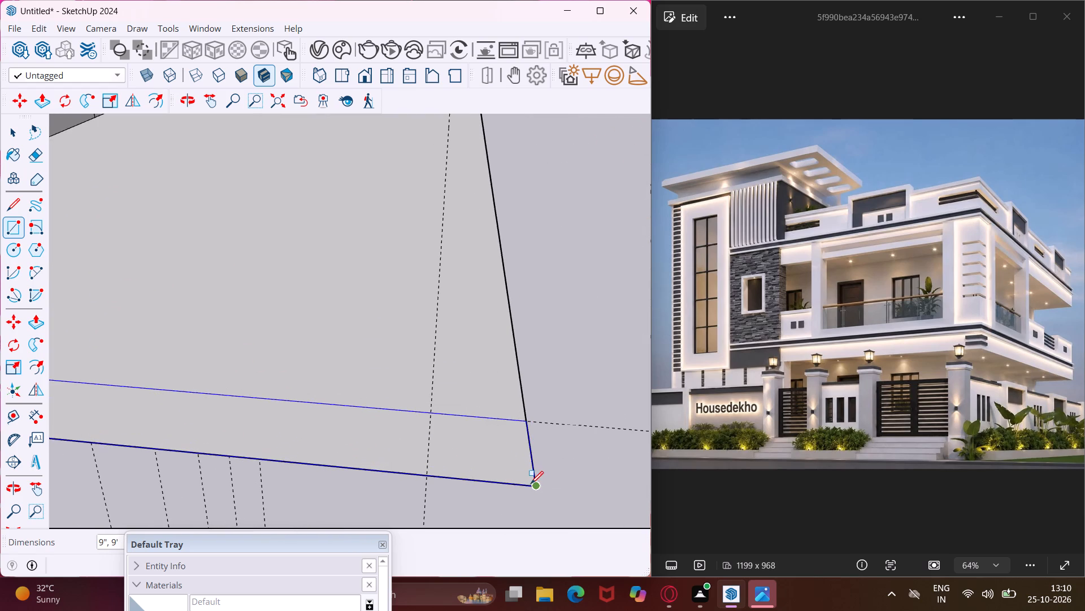
pyautogui.click(536, 485)
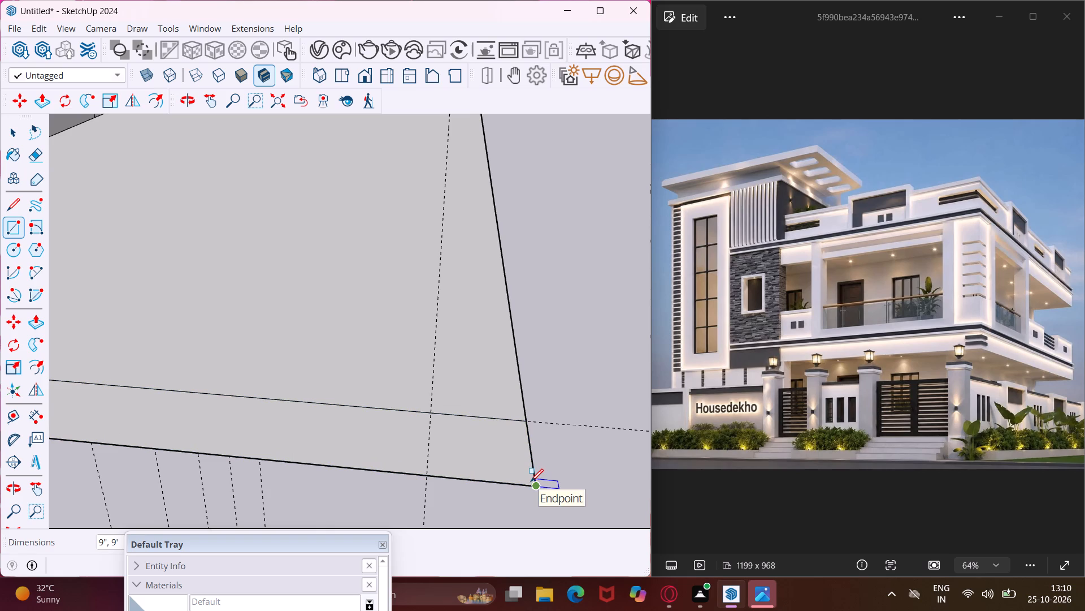
pyautogui.press('Escape')
# Push/Pull the 9" strip on the slab's short edge up 10' to form a side wall extending from the house.
pyautogui.press('space')
pyautogui.click(504, 461)
pyautogui.press('p')
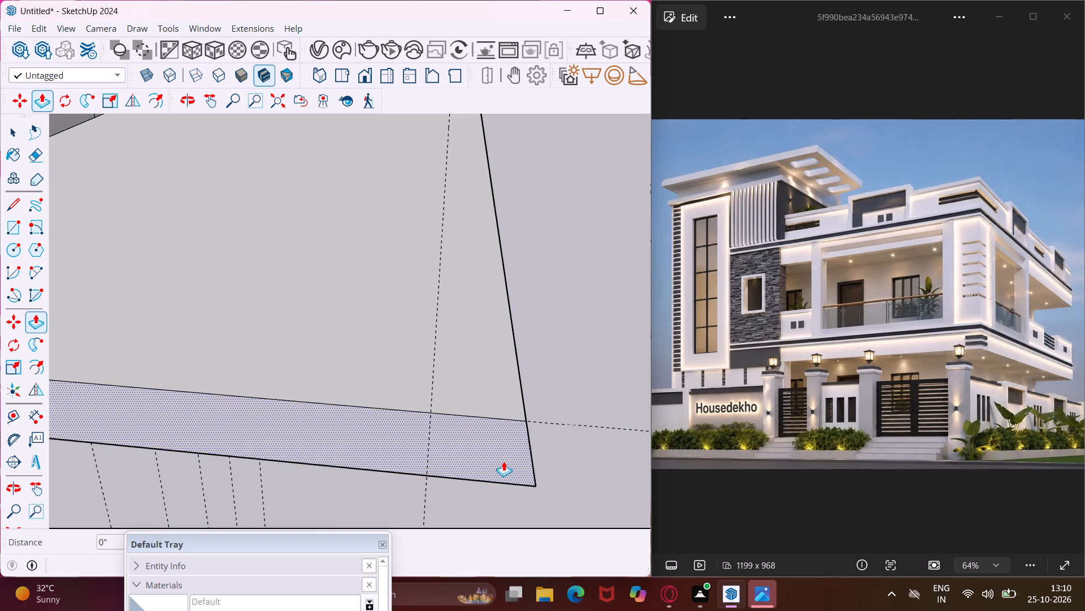
pyautogui.click(504, 461)
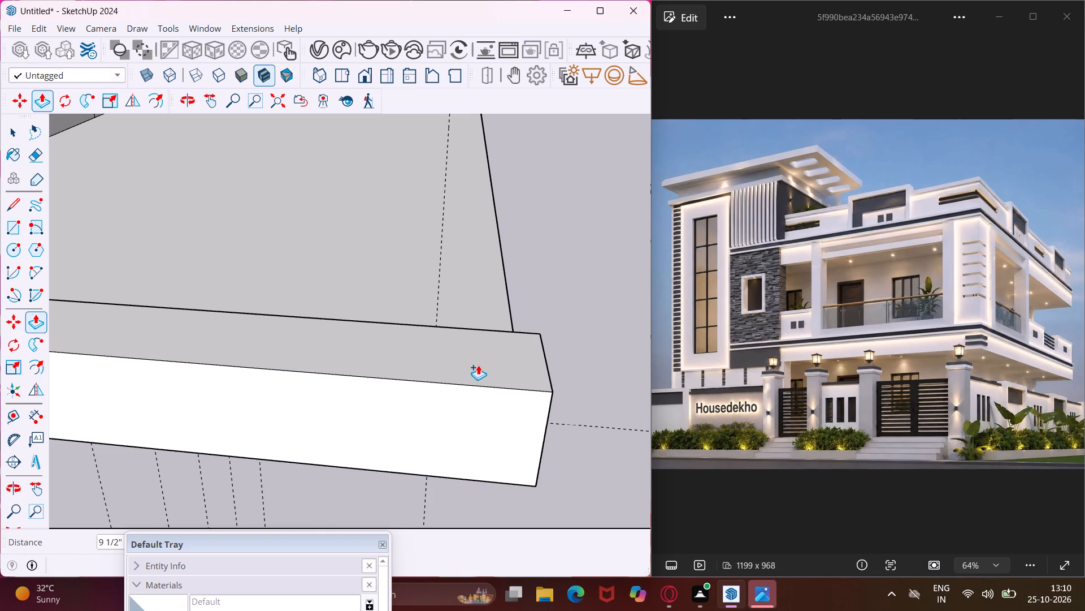
pyautogui.write('10')
pyautogui.press("'")
pyautogui.press('Return')
pyautogui.scroll(-7, 328, 475)
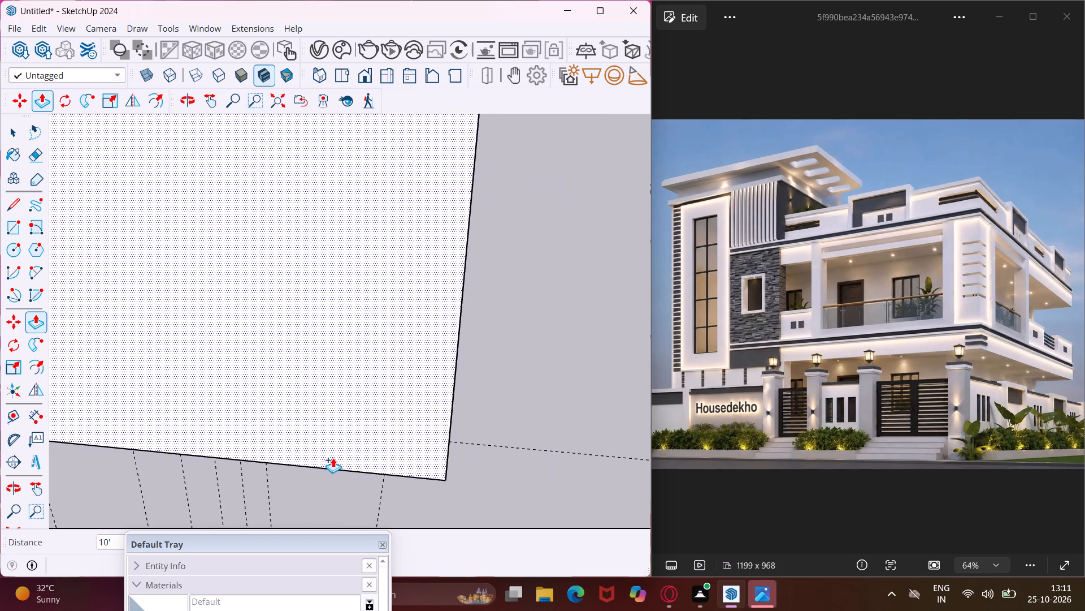
pyautogui.scroll(-16, 333, 458)
pyautogui.moveTo(438, 415); pyautogui.dragTo(407, 412, button='middle')
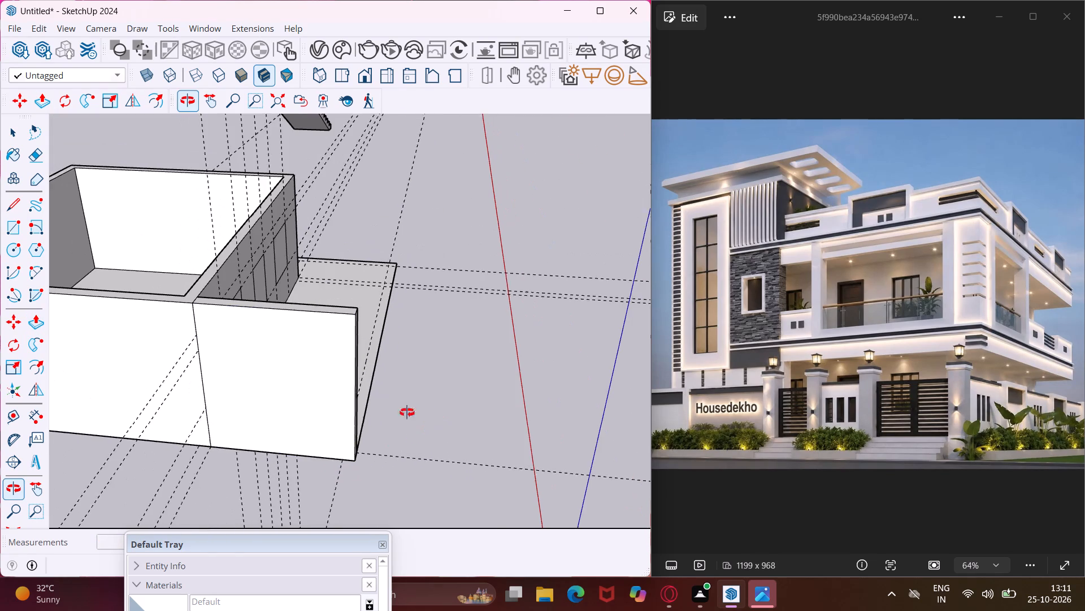
pyautogui.moveTo(407, 412); pyautogui.dragTo(175, 372, button='middle')
pyautogui.scroll(-4, 167, 373)
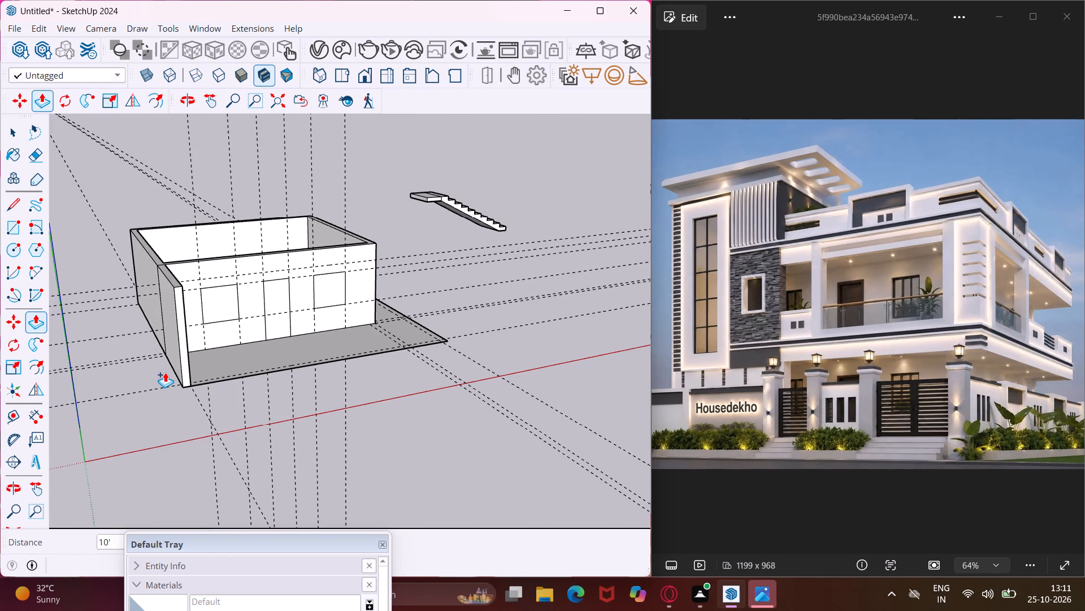
pyautogui.press('Escape')
pyautogui.press('space')
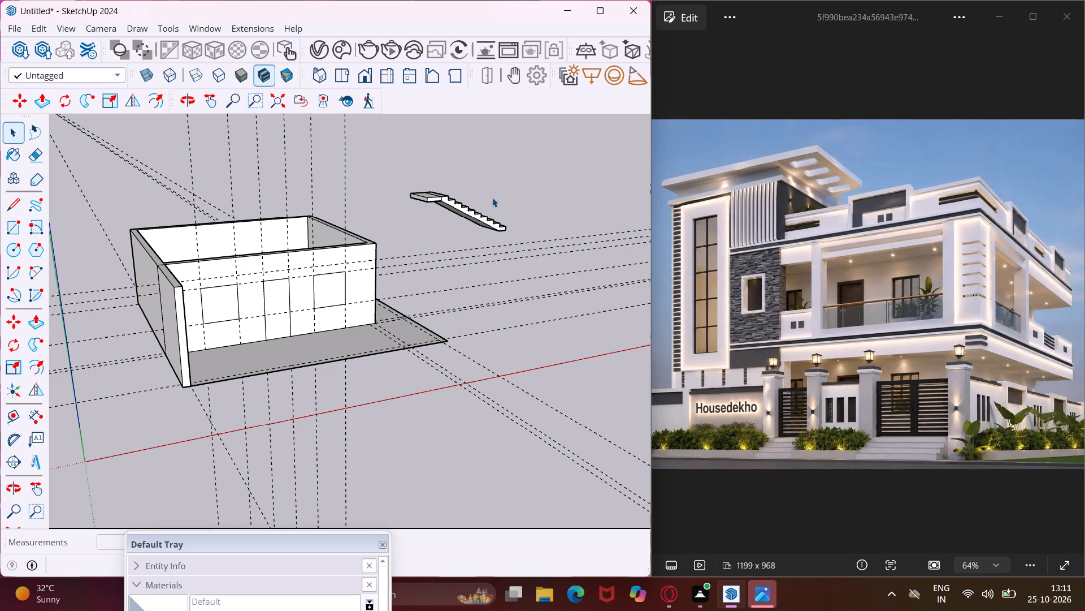
# Draw a 9" wide rectangle along the slab's long outer edge, from the side wall's base to about the edge's midpoint.
pyautogui.scroll(4, 277, 363)
pyautogui.moveTo(277, 369); pyautogui.dragTo(95, 500, button='middle')
pyautogui.moveTo(131, 375); pyautogui.dragTo(179, 372, button='middle')
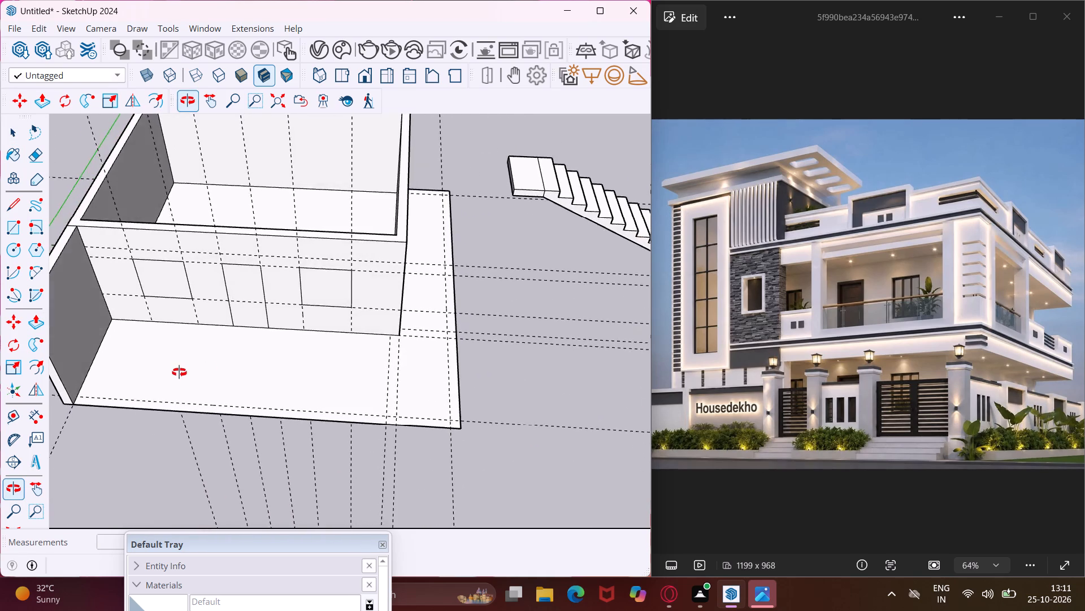
pyautogui.moveTo(179, 372); pyautogui.dragTo(292, 301, button='middle')
pyautogui.scroll(1, 292, 301)
pyautogui.scroll(-4, 285, 301)
pyautogui.moveTo(183, 426); pyautogui.dragTo(97, 443, button='middle')
pyautogui.click(16, 237)
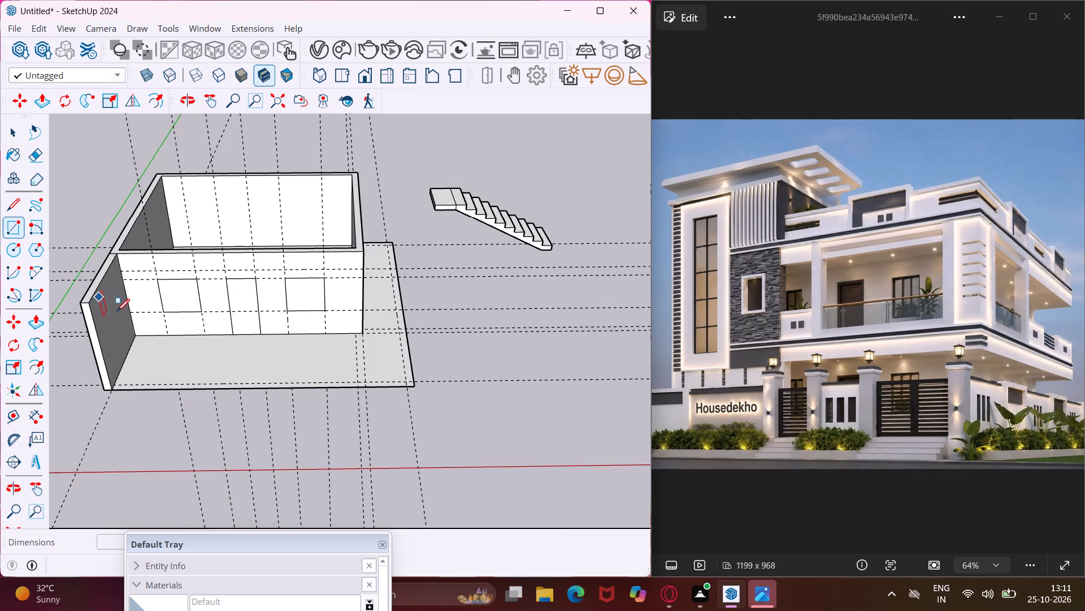
pyautogui.scroll(16, 109, 372)
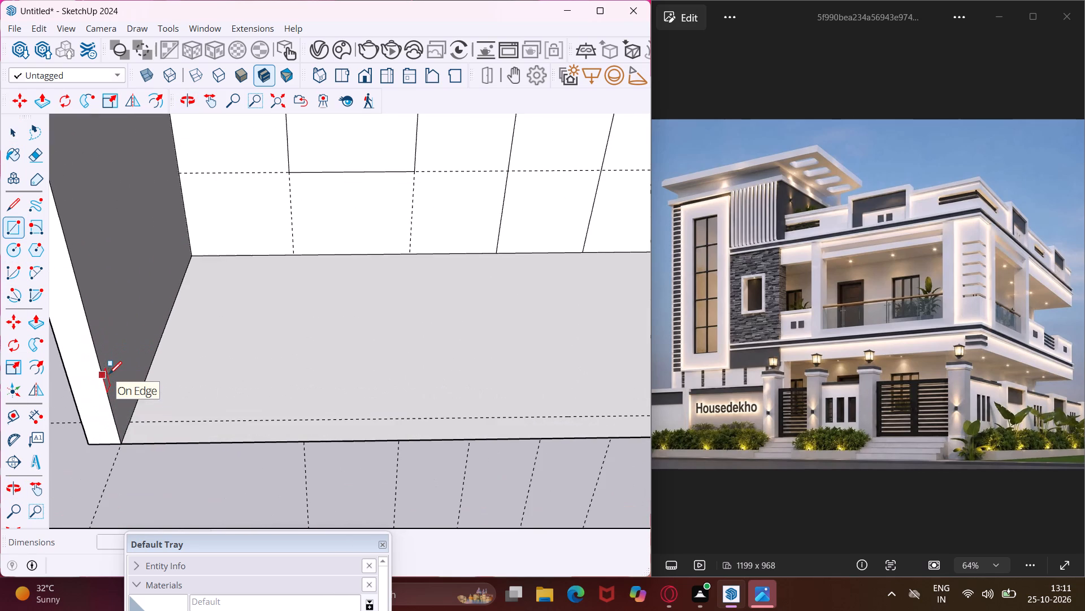
pyautogui.click(131, 423)
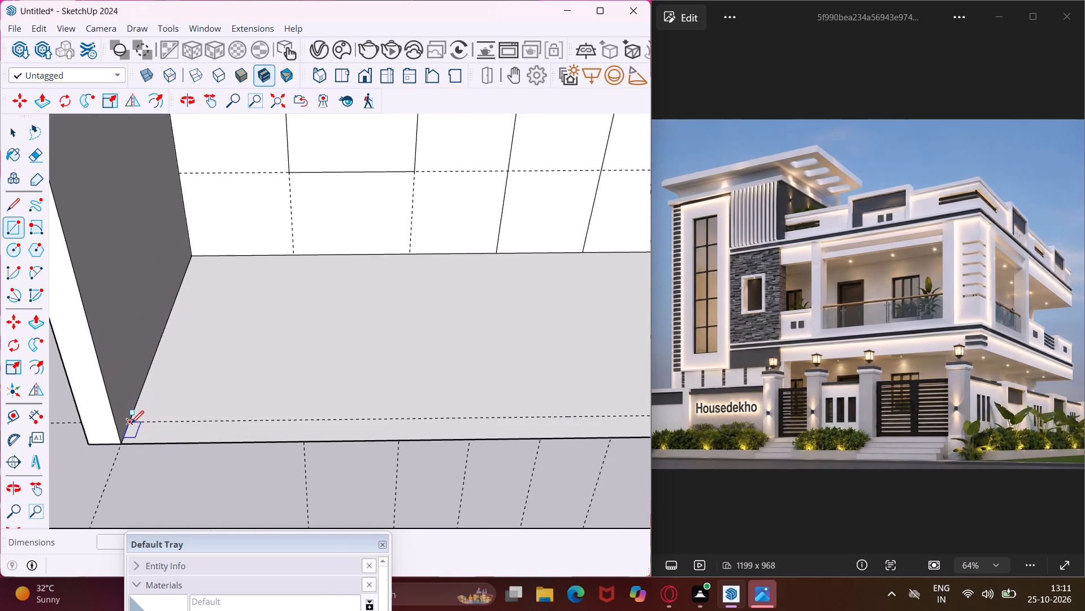
pyautogui.scroll(-10, 145, 435)
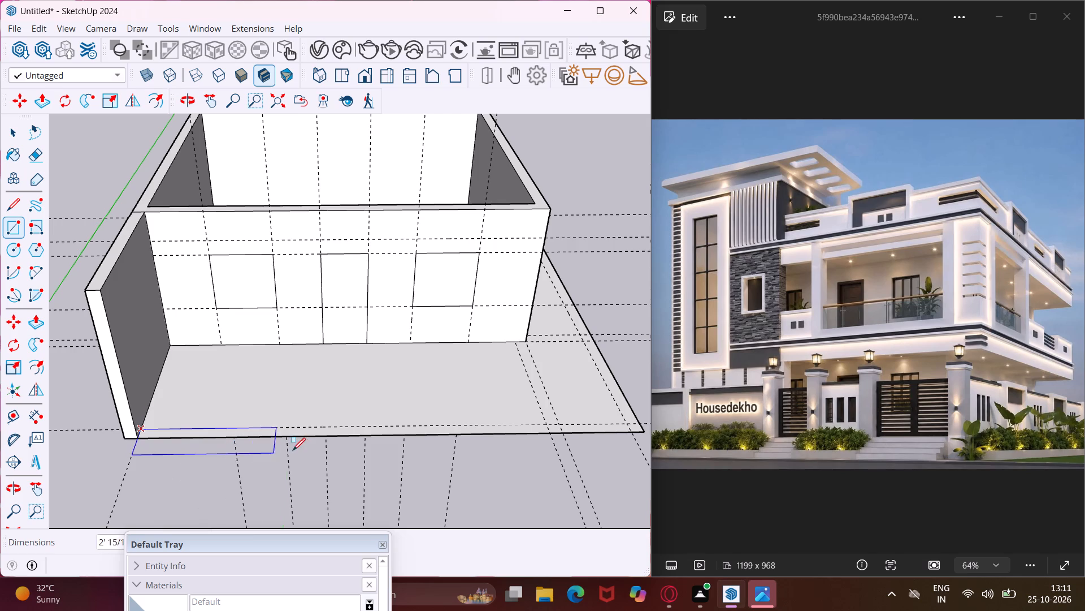
pyautogui.scroll(4, 327, 438)
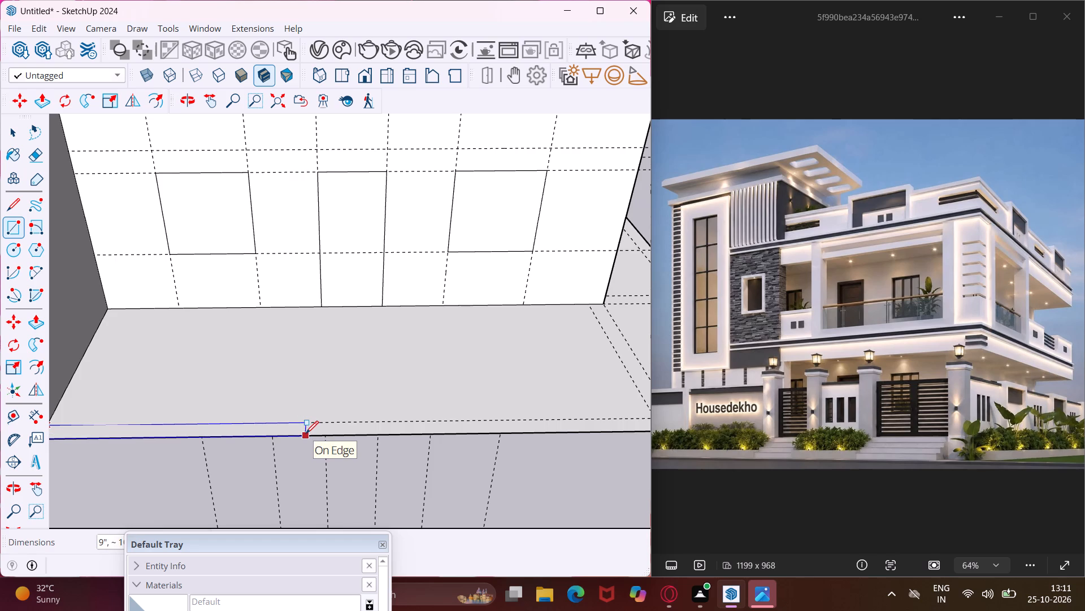
pyautogui.click(306, 433)
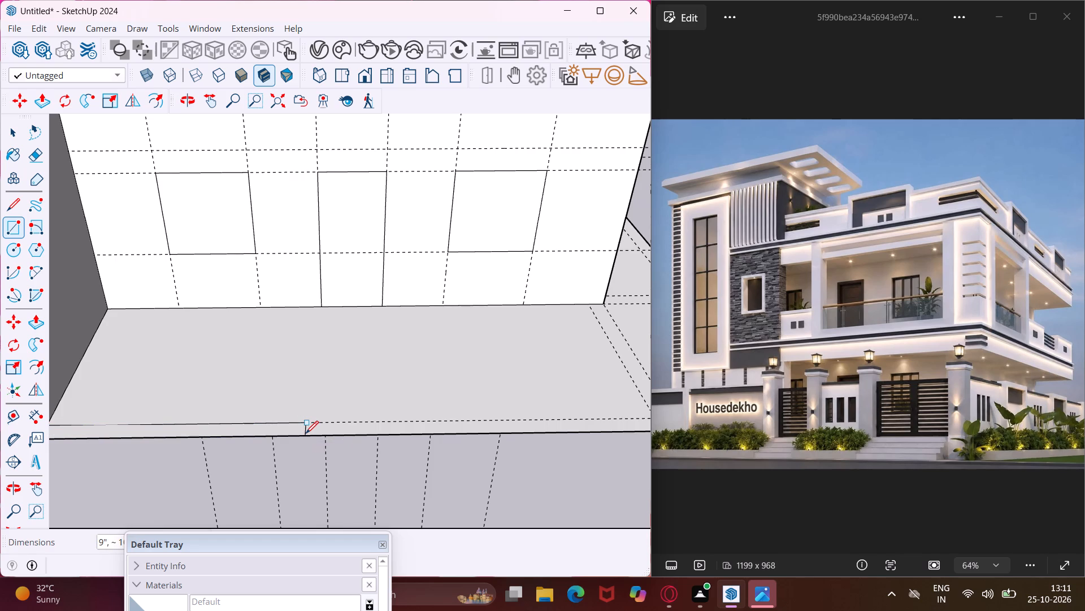
pyautogui.press('Escape')
pyautogui.press('space')
# Erase the window and door outlines and their guide lines from the long wall facing the open slab.
pyautogui.scroll(-5, 306, 371)
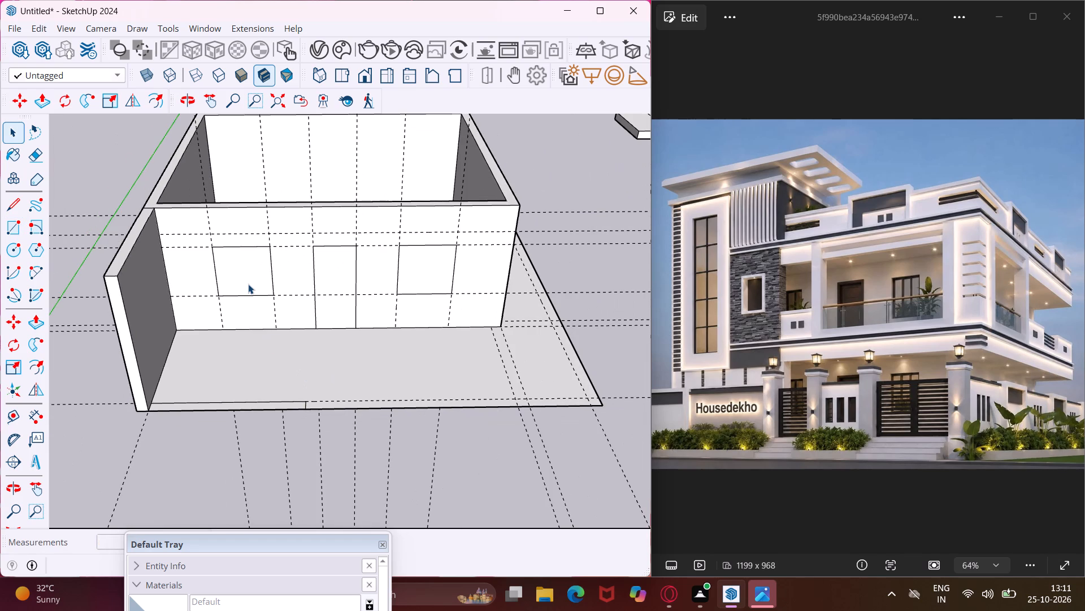
pyautogui.press('e')
pyautogui.moveTo(276, 242); pyautogui.dragTo(207, 301)
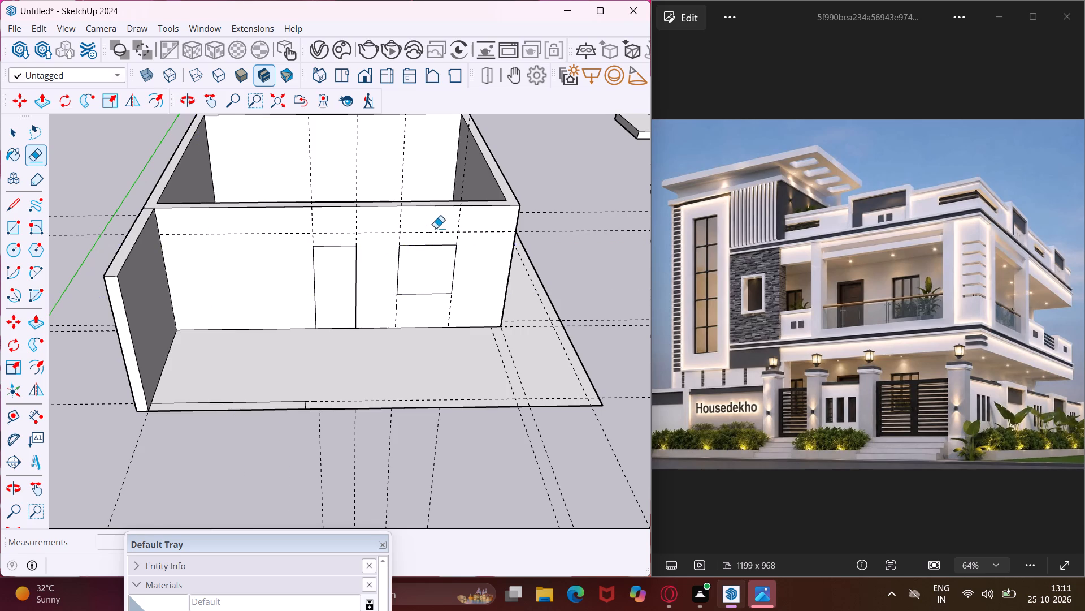
pyautogui.moveTo(436, 228); pyautogui.dragTo(367, 296)
pyautogui.moveTo(461, 247); pyautogui.dragTo(391, 309)
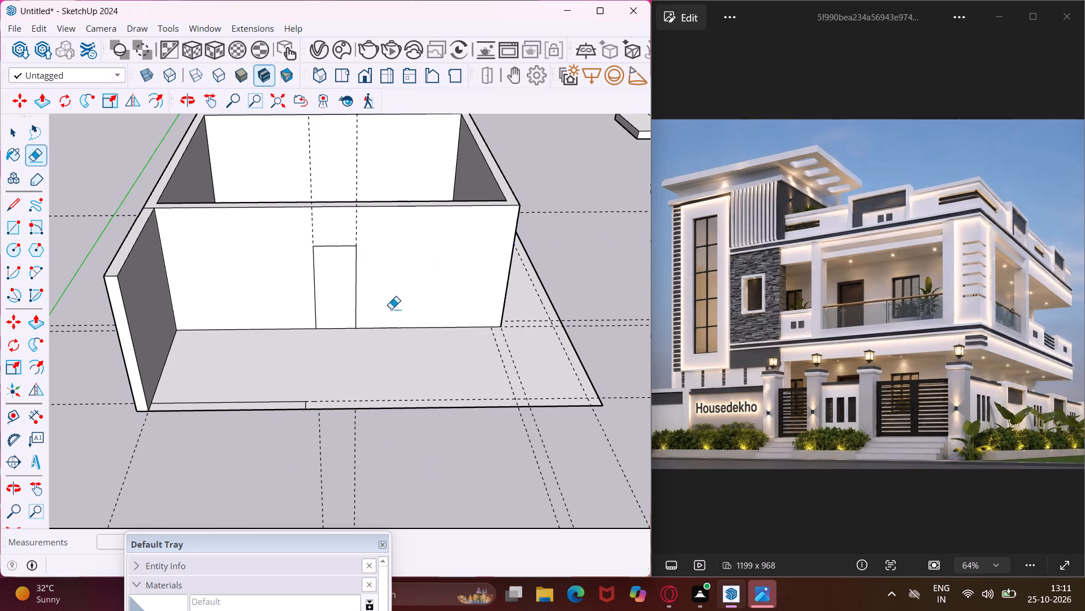
pyautogui.moveTo(382, 236); pyautogui.dragTo(303, 296)
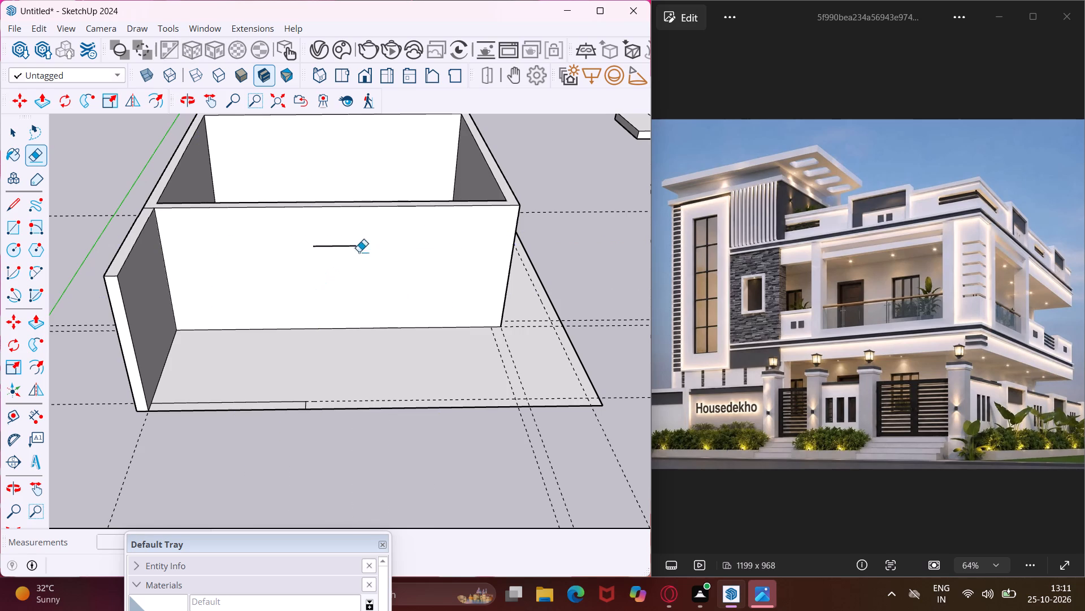
pyautogui.moveTo(363, 234); pyautogui.dragTo(315, 276)
pyautogui.press('Escape')
pyautogui.press('space')
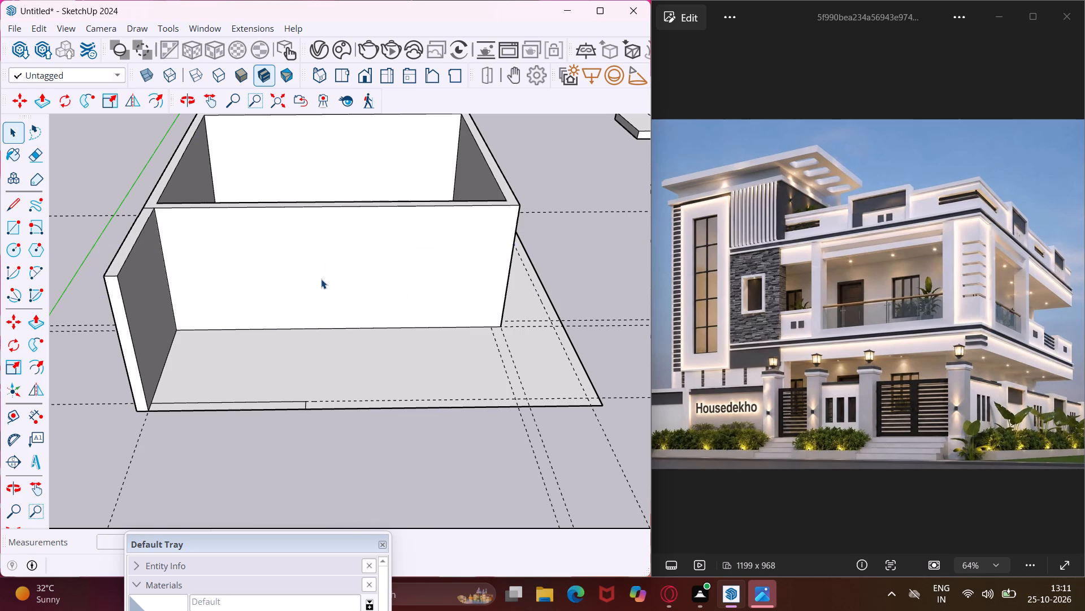
# Add three vertical guides on the long wall from its corner opposite the side wall, spaced 2', 4' and 2' in succession.
pyautogui.click(9, 411)
pyautogui.moveTo(505, 247); pyautogui.dragTo(548, 234, button='middle')
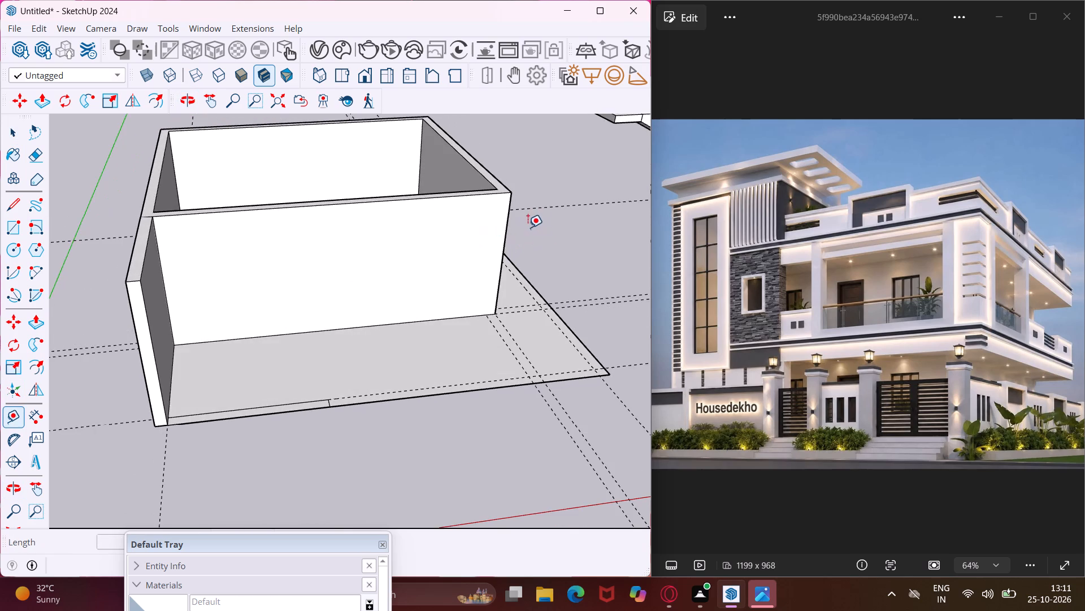
pyautogui.scroll(5, 526, 229)
pyautogui.click(489, 239)
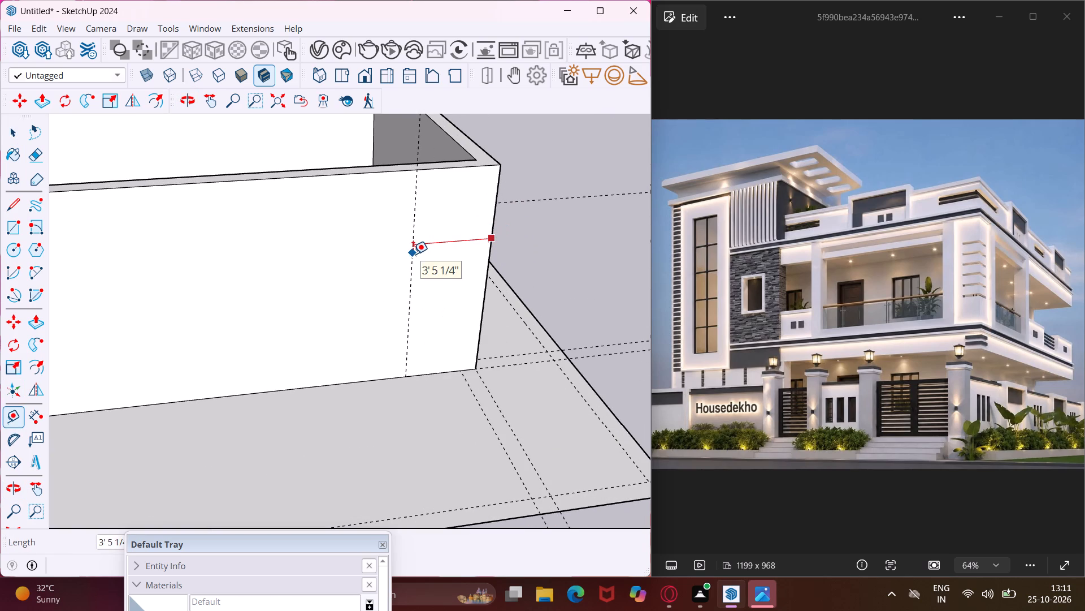
pyautogui.write("2'")
pyautogui.press('Return')
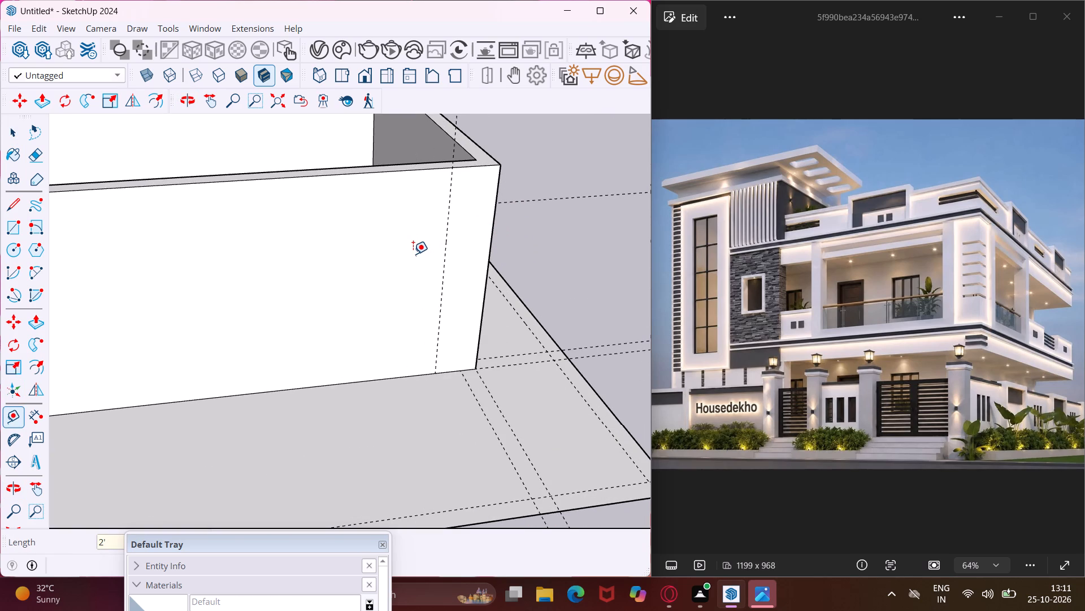
pyautogui.click(442, 290)
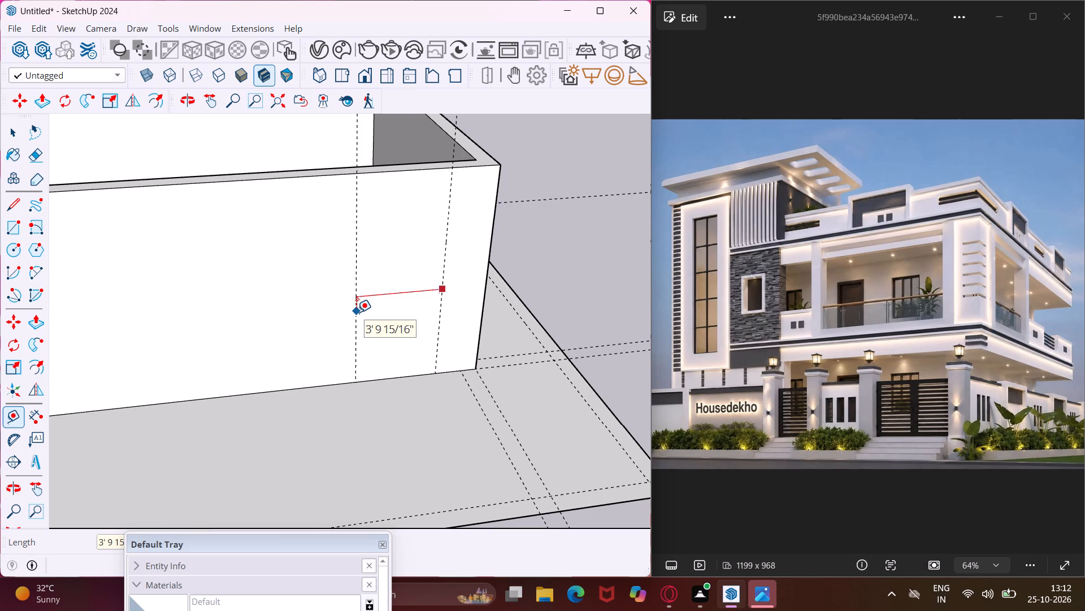
pyautogui.write("4'")
pyautogui.press('Return')
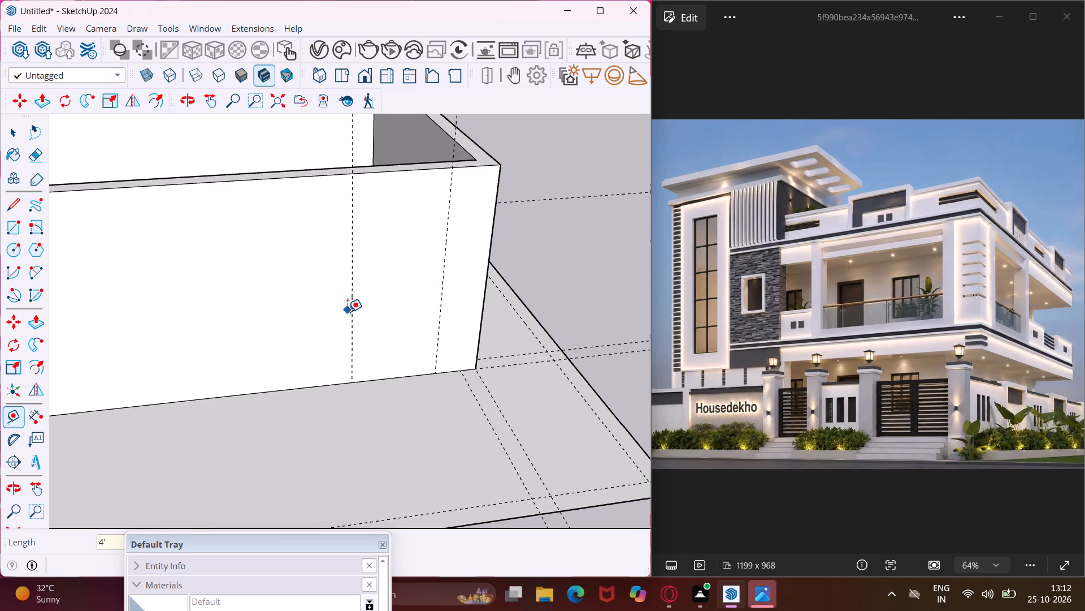
pyautogui.click(351, 313)
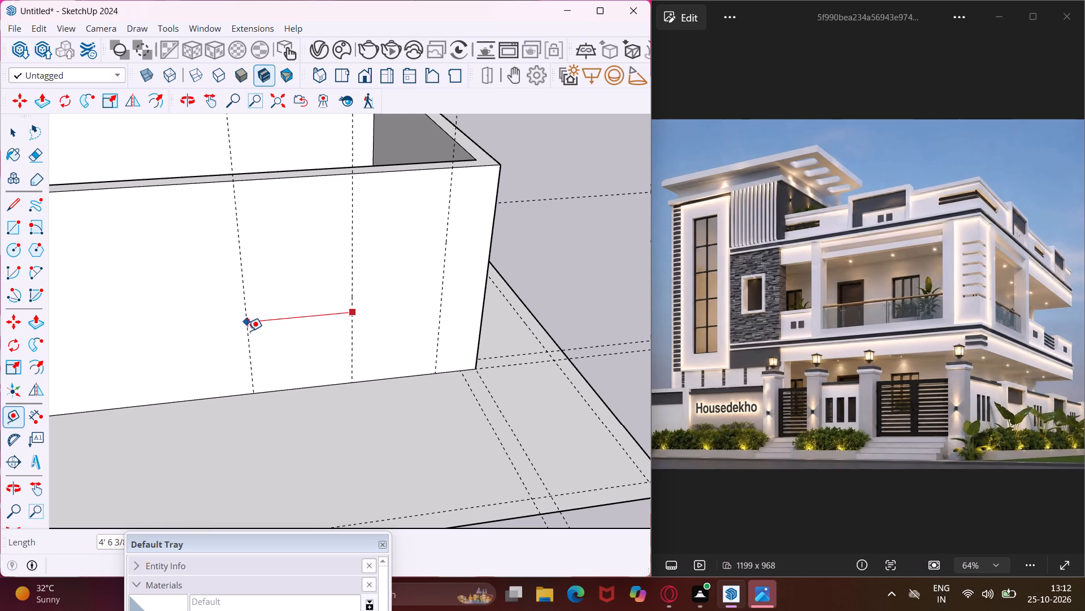
pyautogui.write("2'")
pyautogui.press('Return')
# Continue the vertical guides along the long wall toward the side wall with successive offsets of 4', 2' and 4'.
pyautogui.scroll(-6, 255, 324)
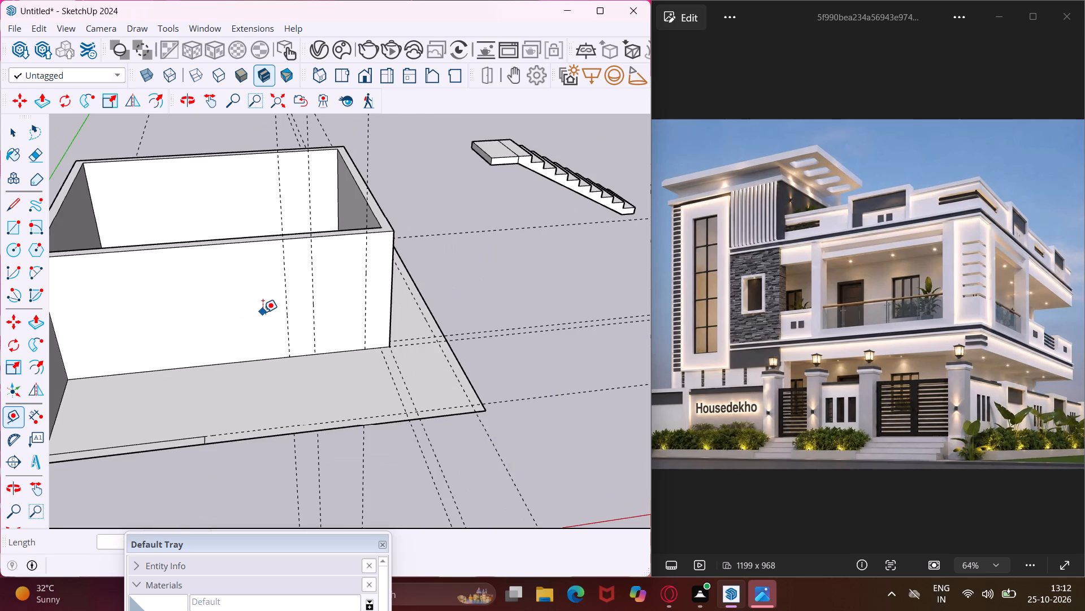
pyautogui.scroll(-2, 263, 312)
pyautogui.moveTo(263, 312); pyautogui.dragTo(289, 304, button='middle')
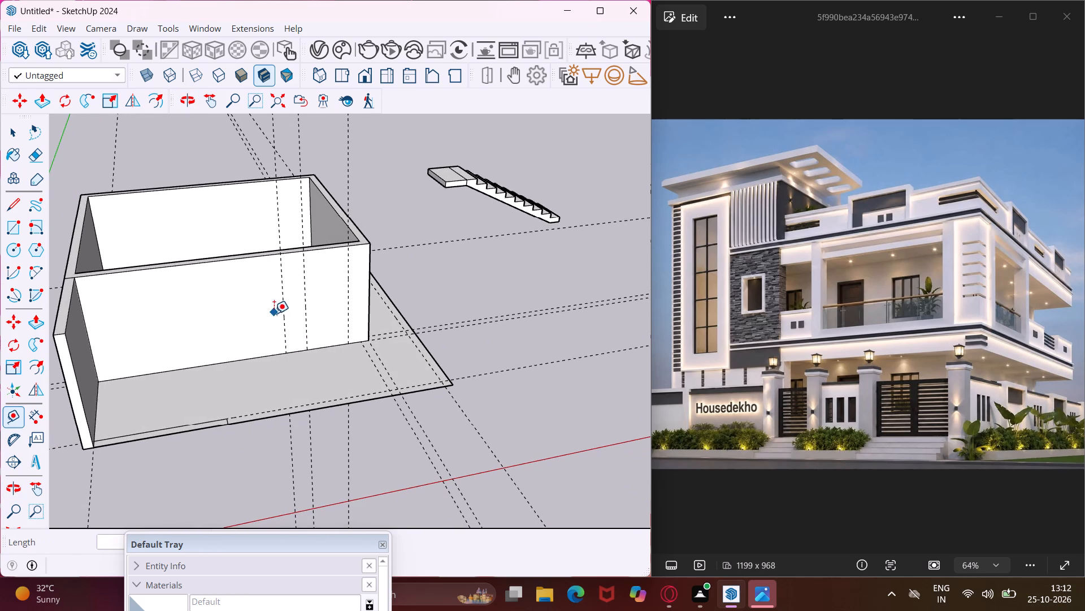
pyautogui.click(281, 315)
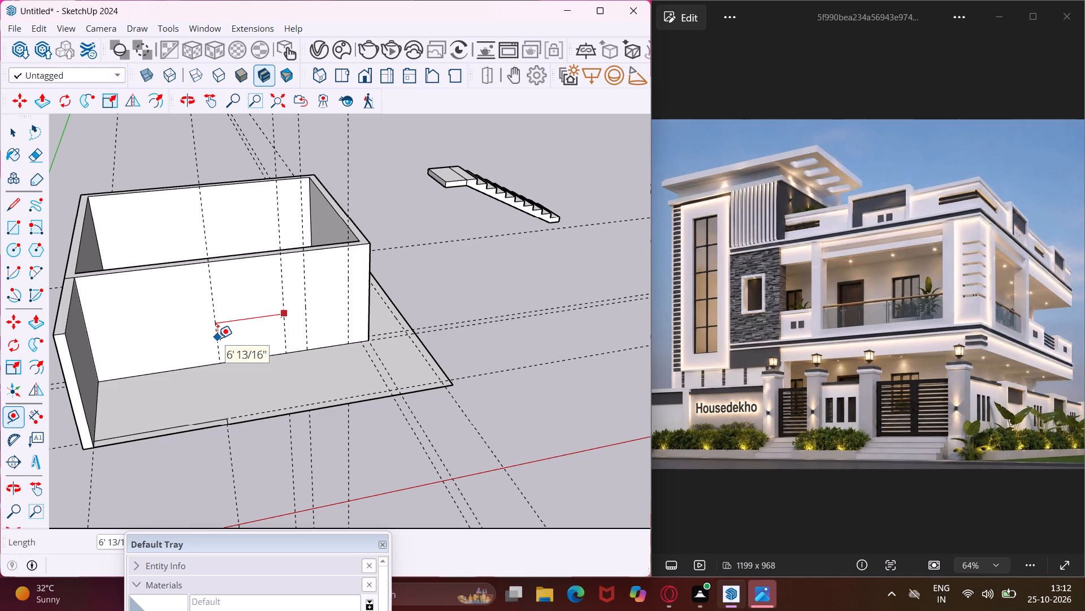
pyautogui.write("4'")
pyautogui.press('Return')
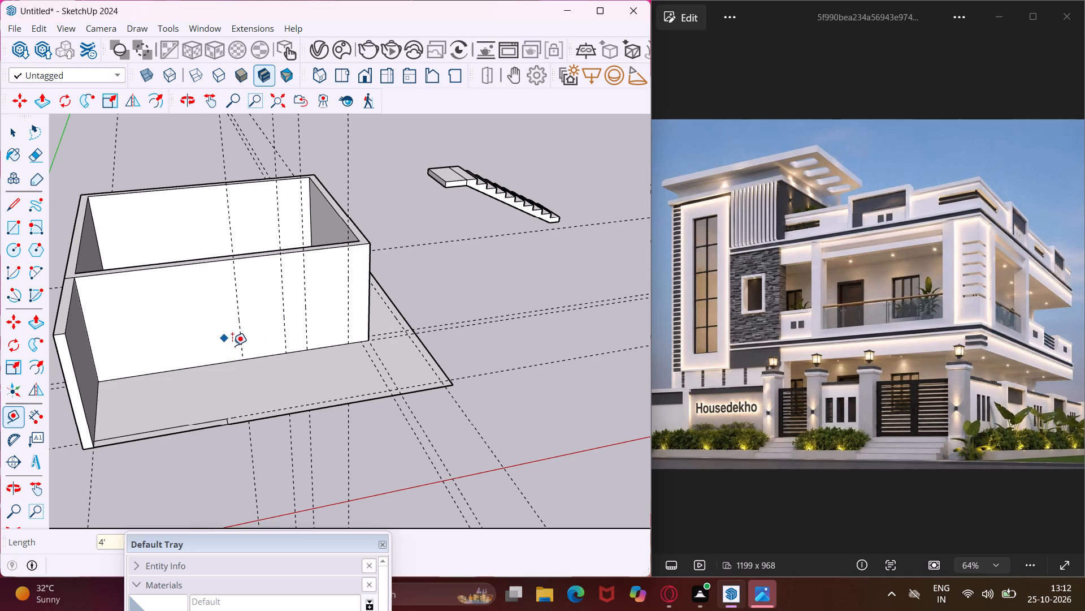
pyautogui.click(240, 346)
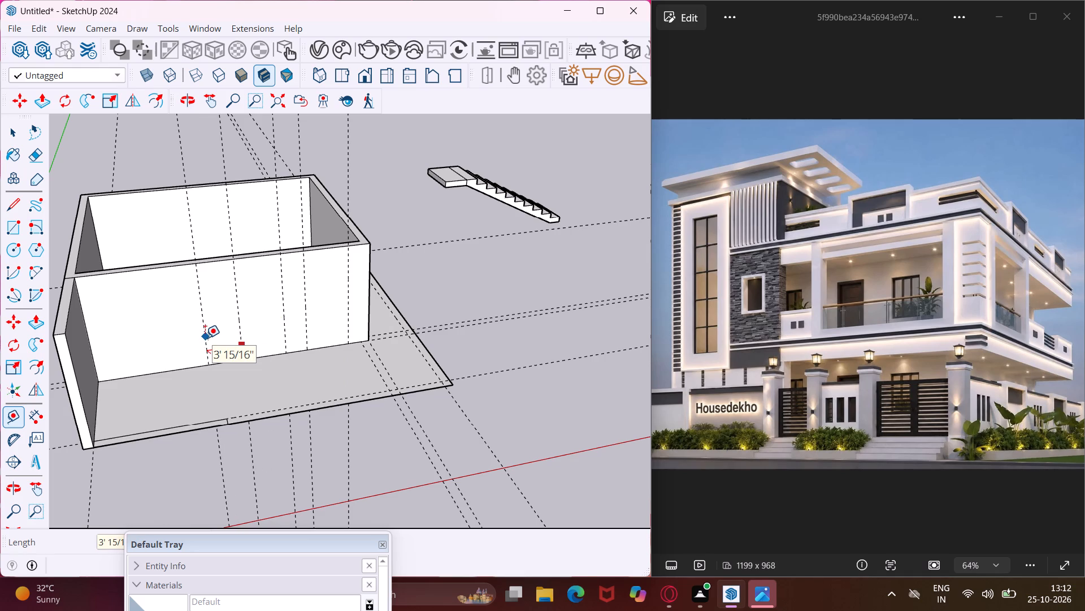
pyautogui.write("2'")
pyautogui.press('Return')
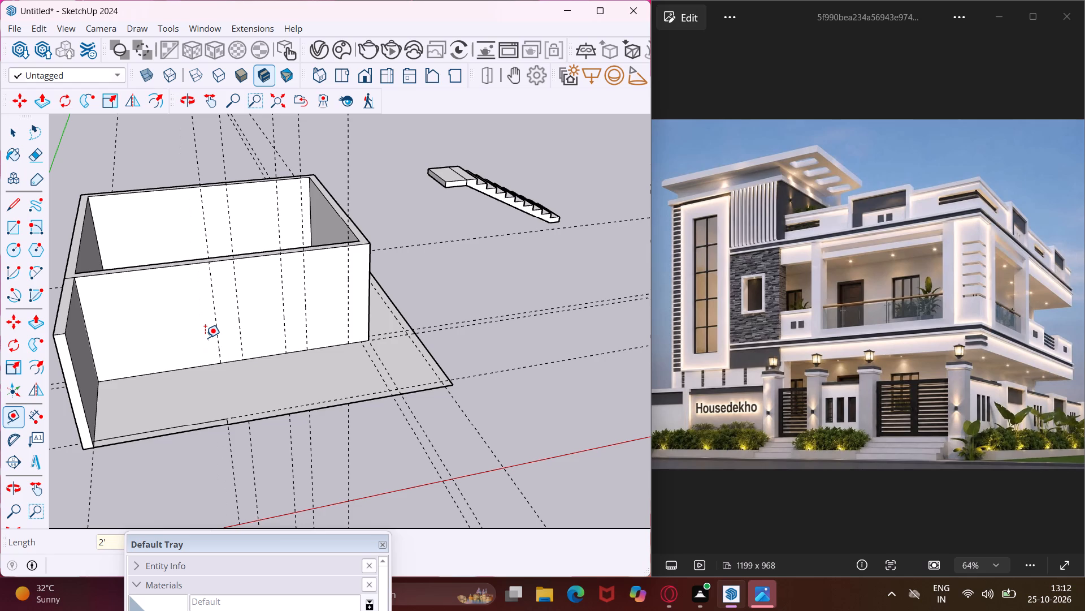
pyautogui.click(185, 321)
pyautogui.press('Escape')
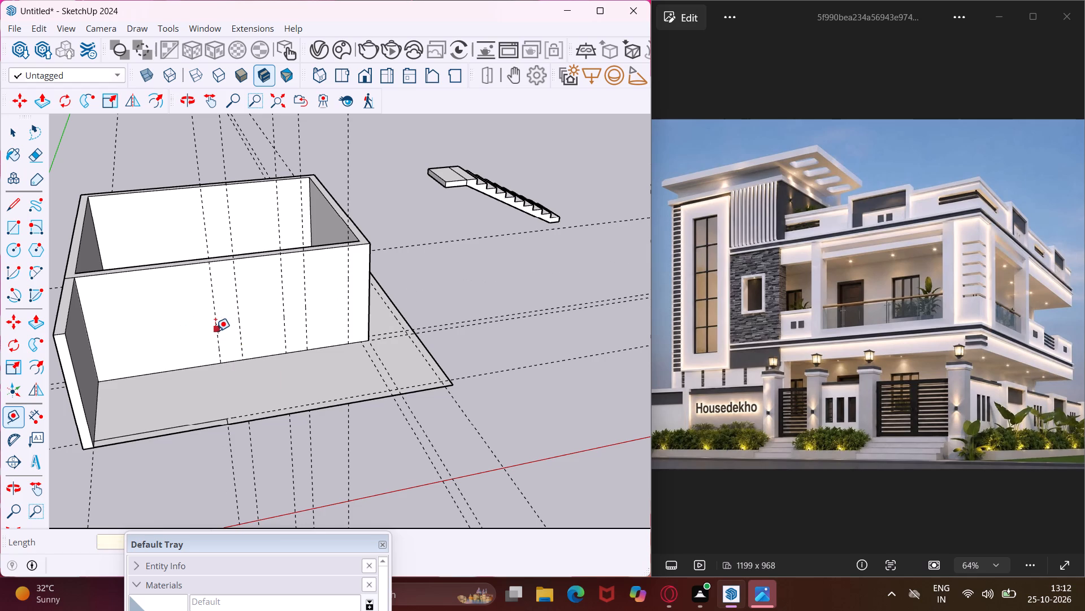
pyautogui.click(215, 333)
pyautogui.write("4'")
pyautogui.press('Return')
# Add horizontal guides on the long wall, 3' above its base and 3' below its top edge.
pyautogui.scroll(5, 170, 333)
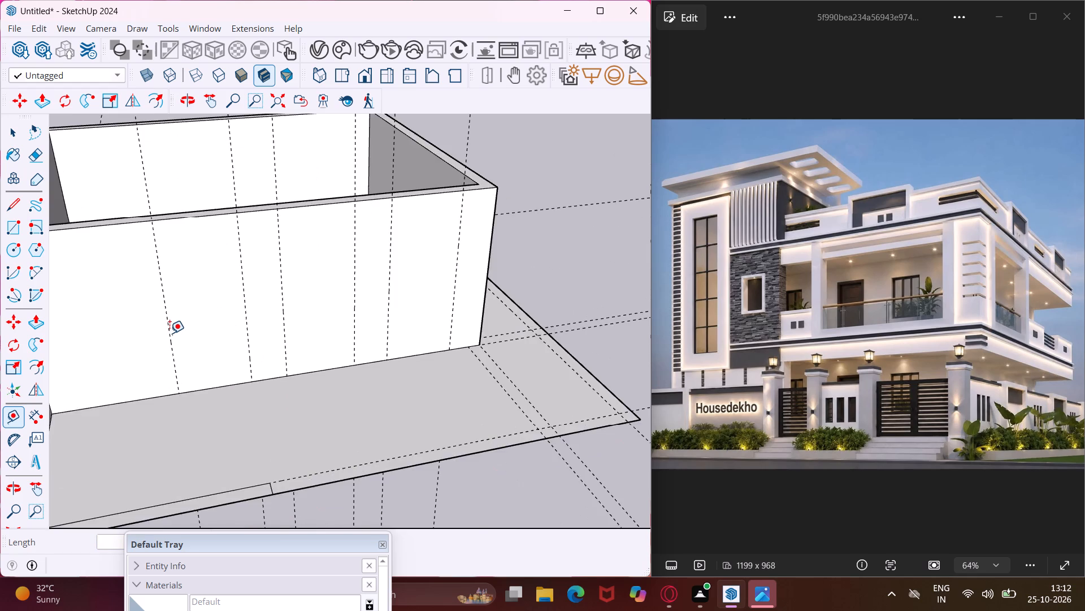
pyautogui.scroll(3, 170, 333)
pyautogui.click(237, 407)
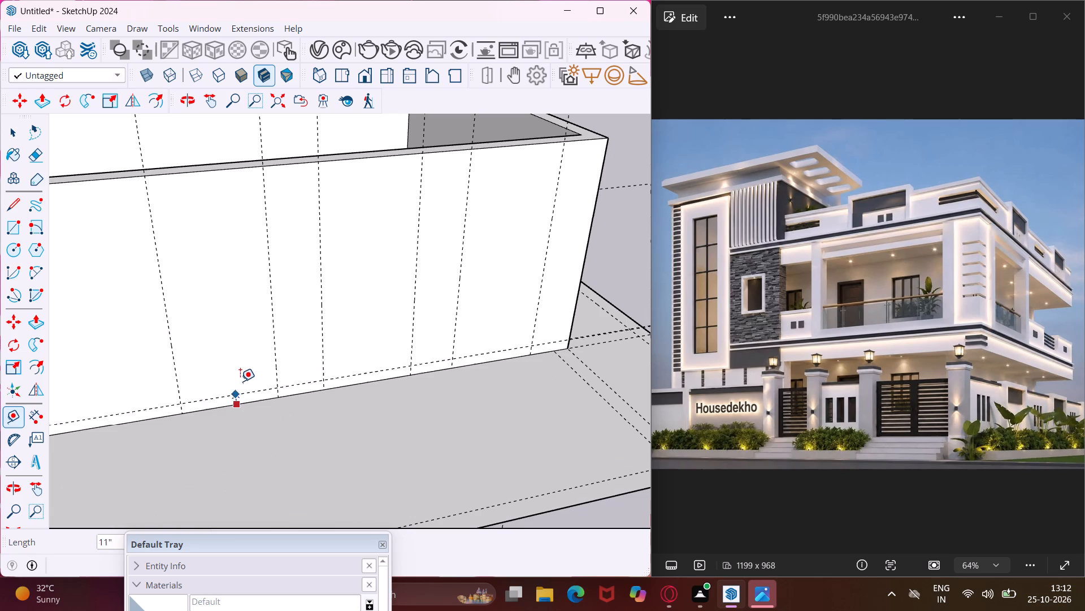
pyautogui.write("3'")
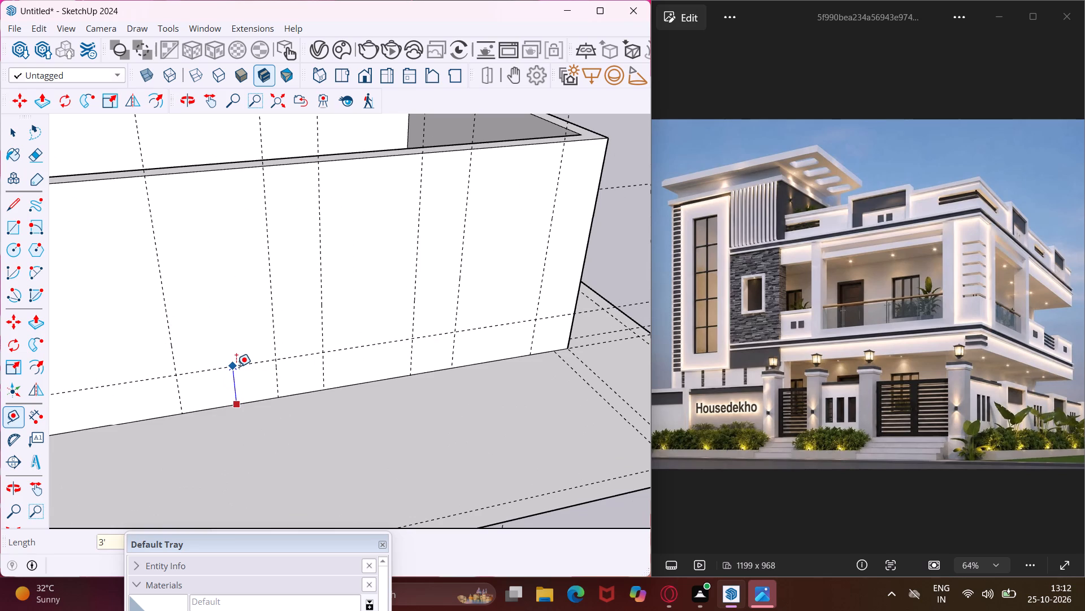
pyautogui.press('Return')
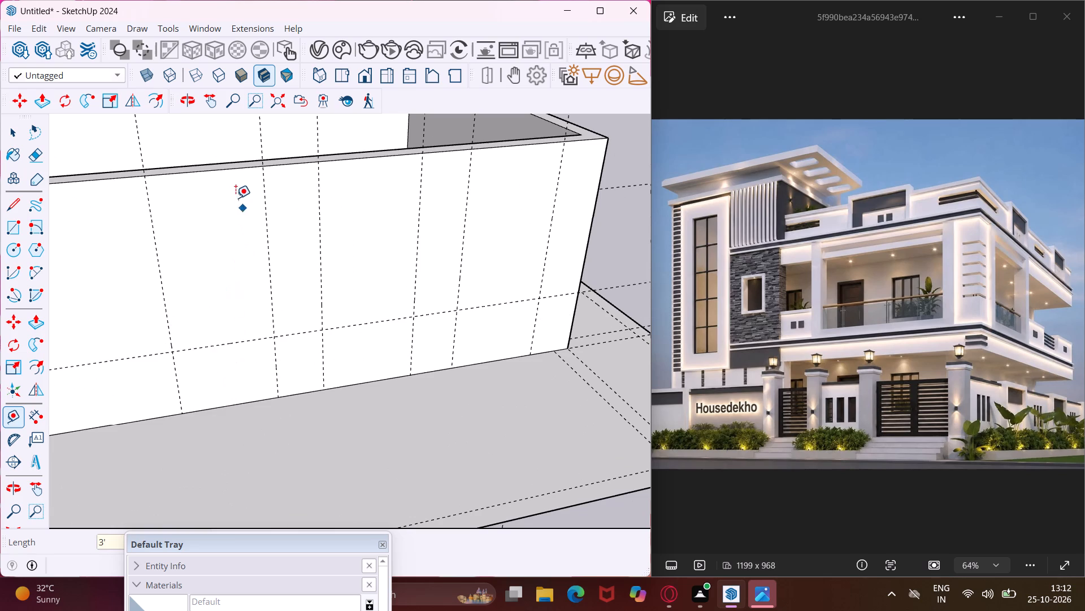
pyautogui.click(229, 167)
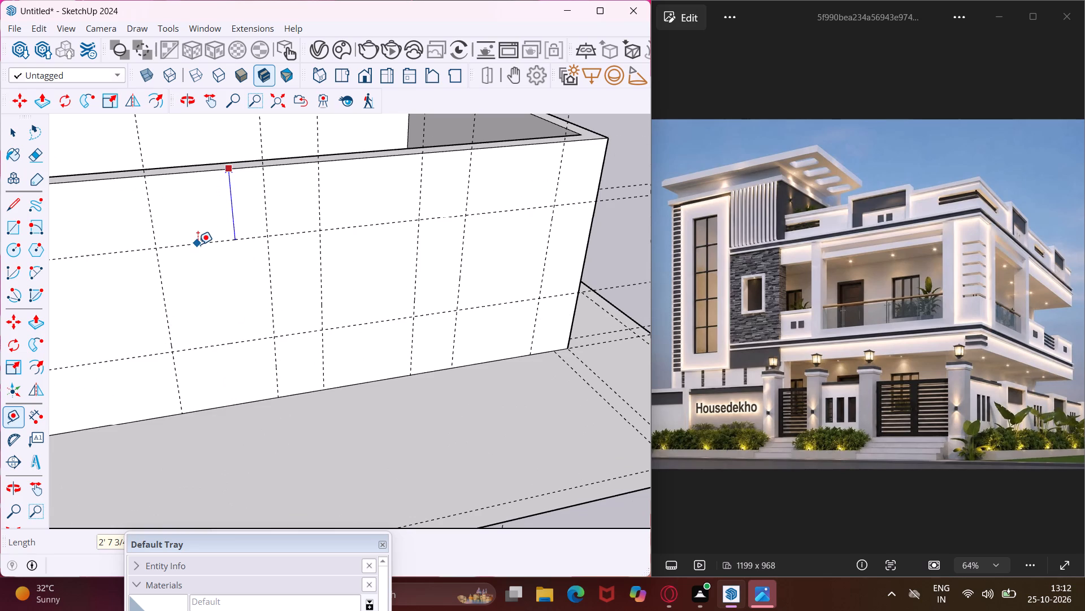
pyautogui.write("3'")
pyautogui.press('Return')
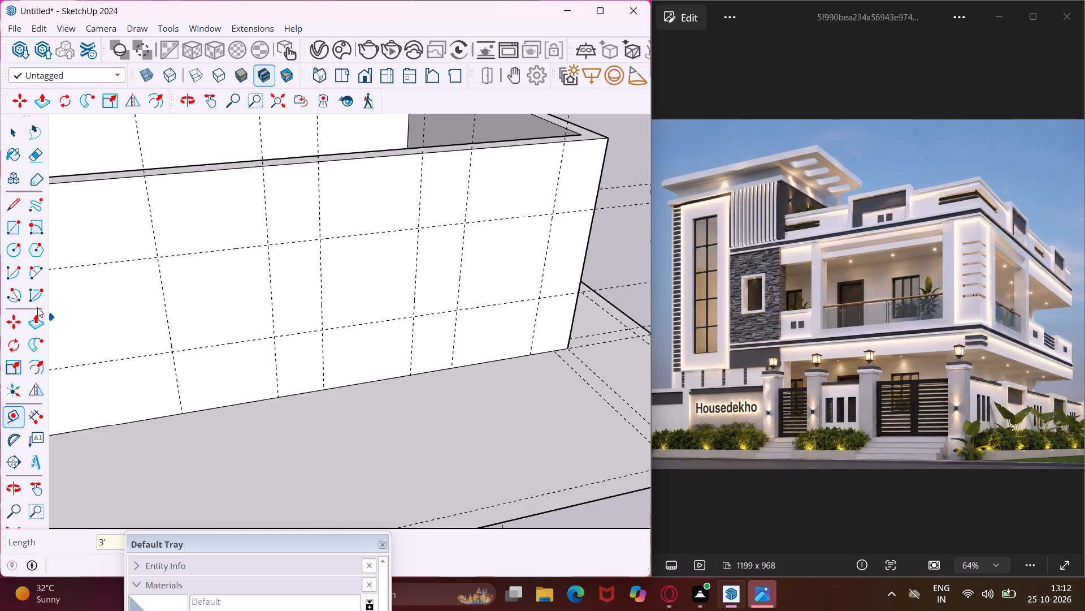
# Draw a 4' by 4' window rectangle between the guides nearest the side wall on the long wall.
pyautogui.click(10, 233)
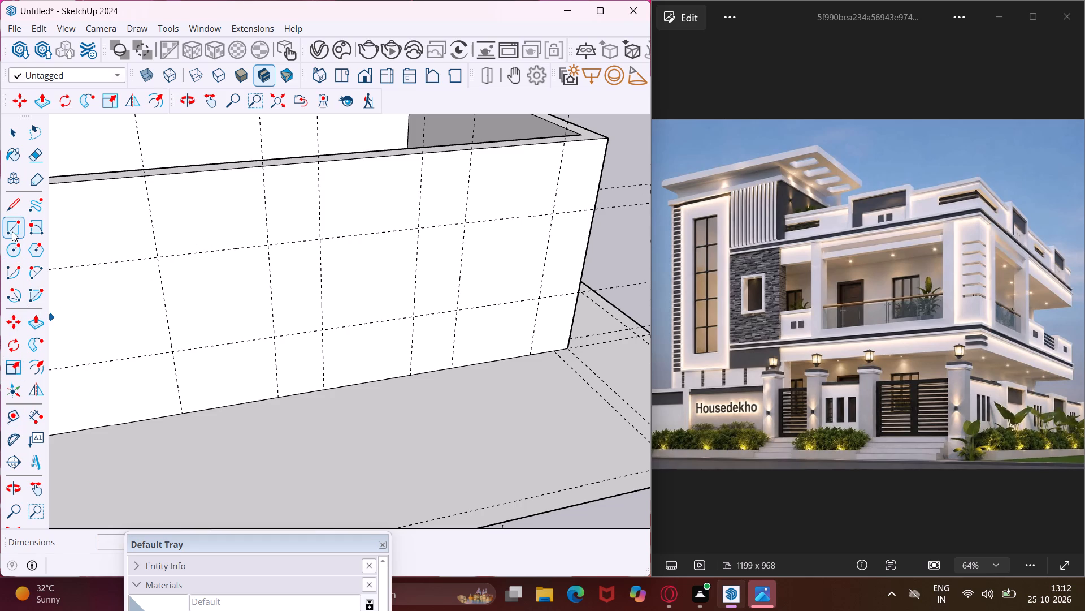
pyautogui.click(159, 256)
pyautogui.click(273, 337)
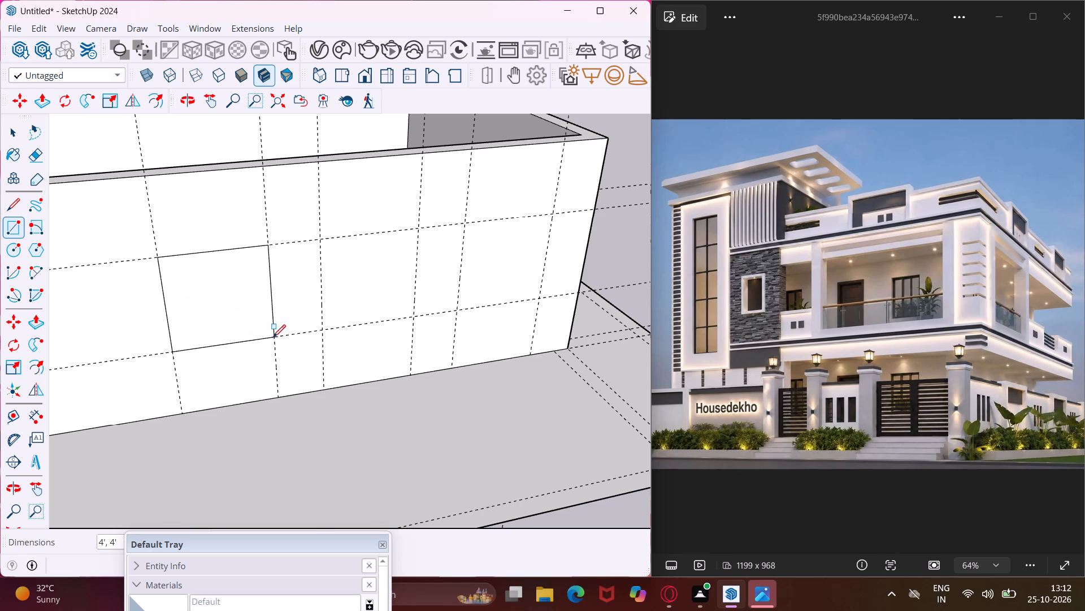
# Draw a 4' by 7' door rectangle in the middle bay of the long wall, from the upper horizontal guide to the base.
pyautogui.click(319, 240)
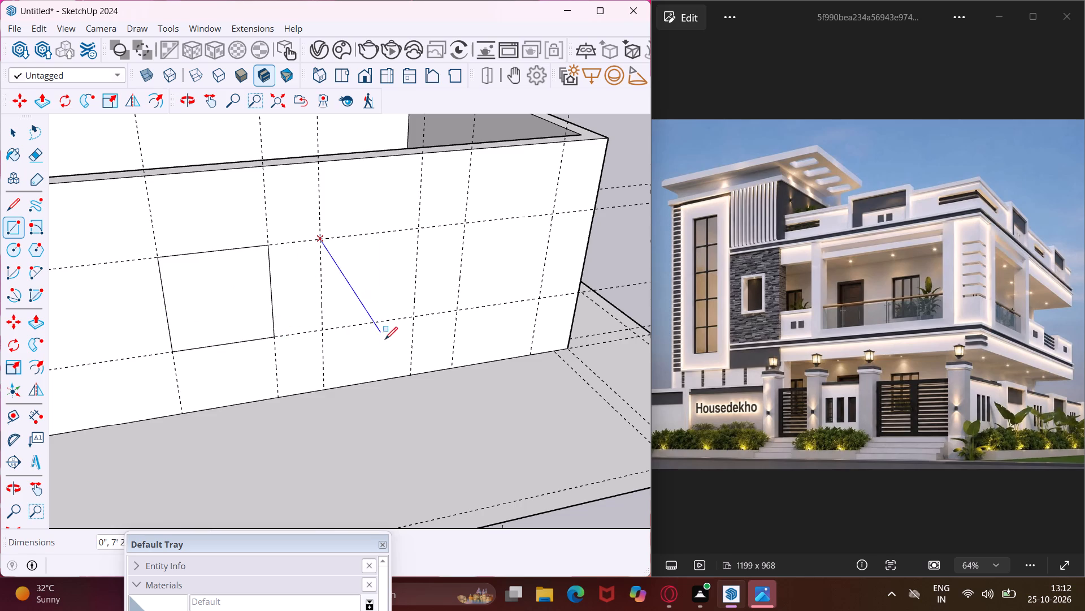
pyautogui.click(414, 376)
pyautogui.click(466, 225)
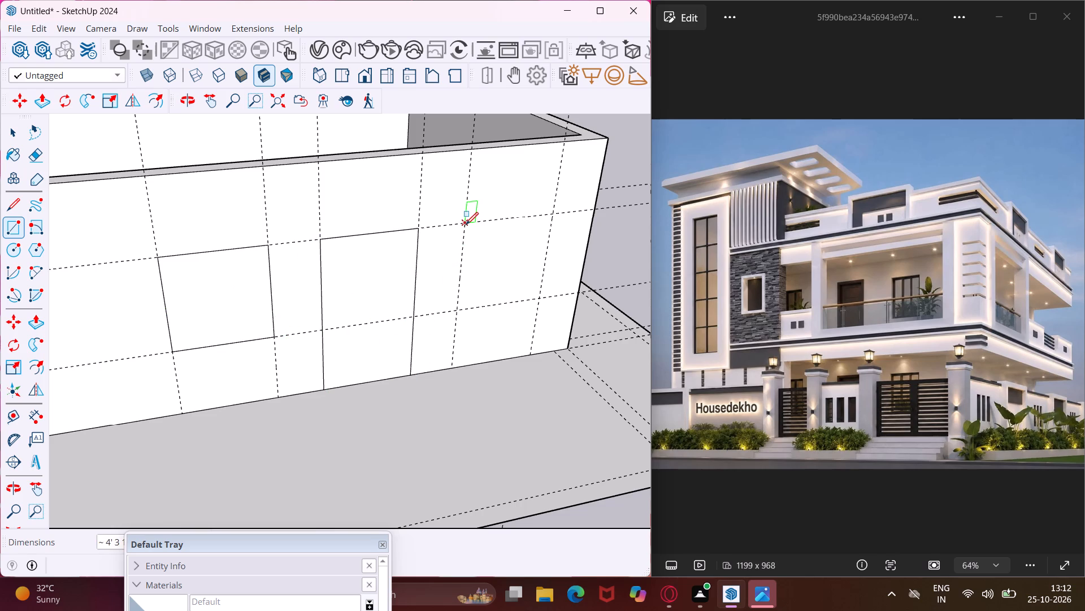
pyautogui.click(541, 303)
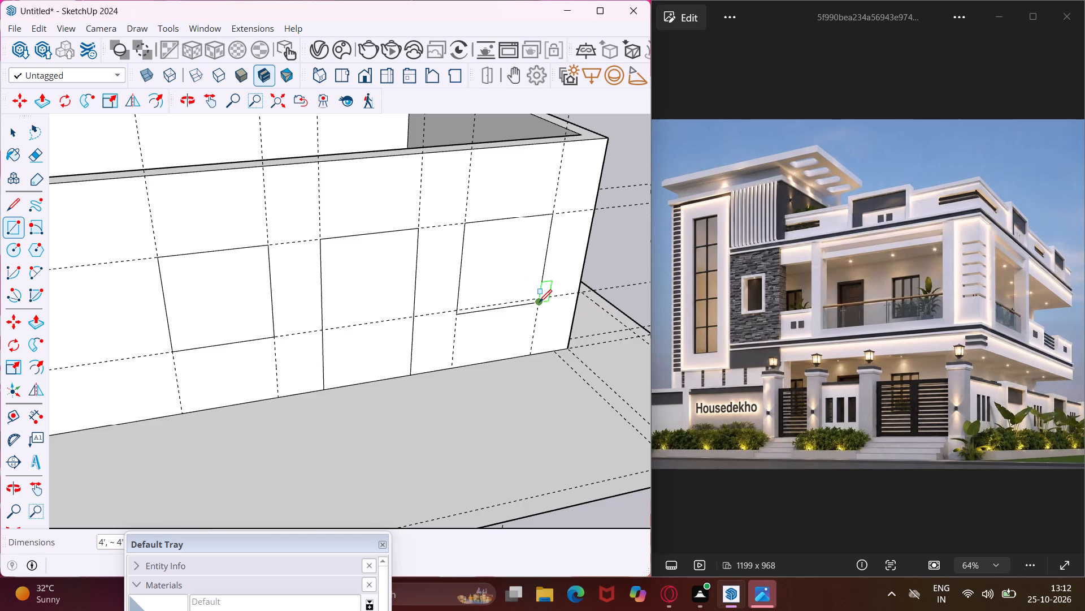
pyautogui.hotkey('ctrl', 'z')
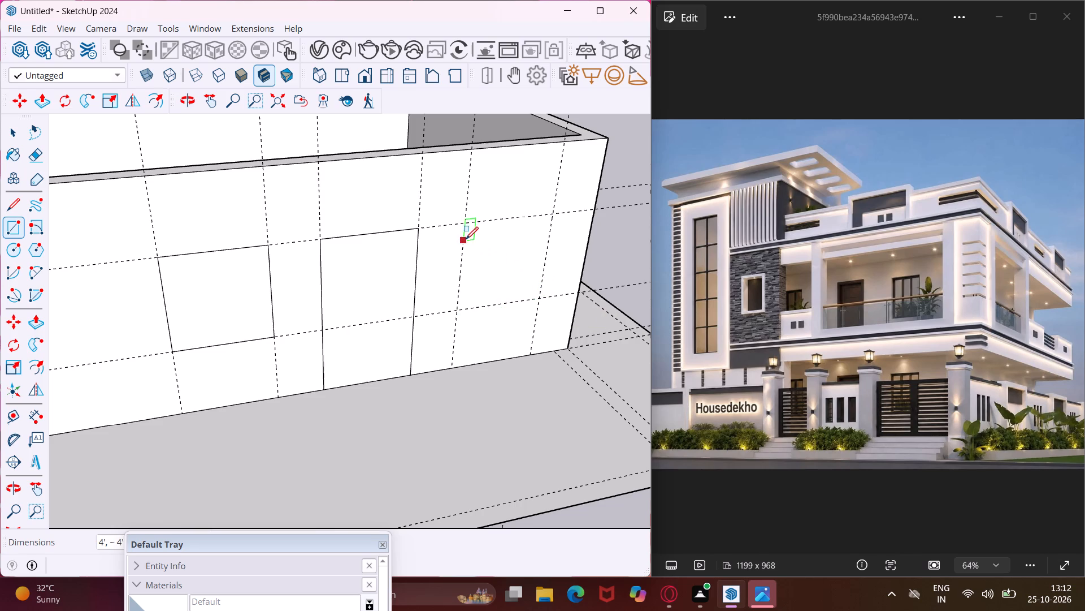
# Draw a 4' by 4' window rectangle between the guides nearest the long wall's corner opposite the side wall.
pyautogui.click(466, 226)
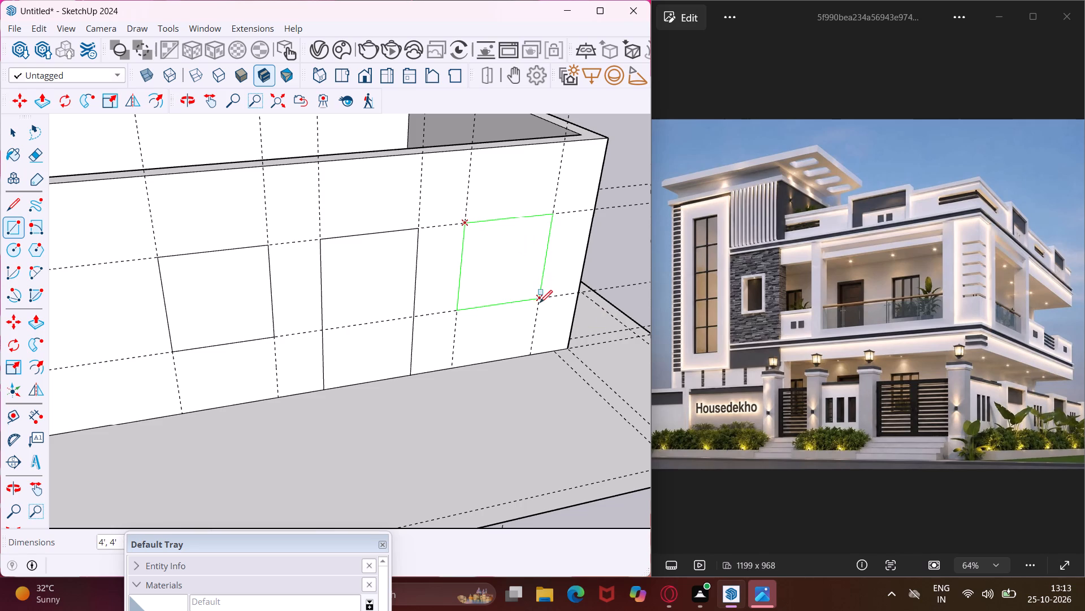
pyautogui.click(540, 301)
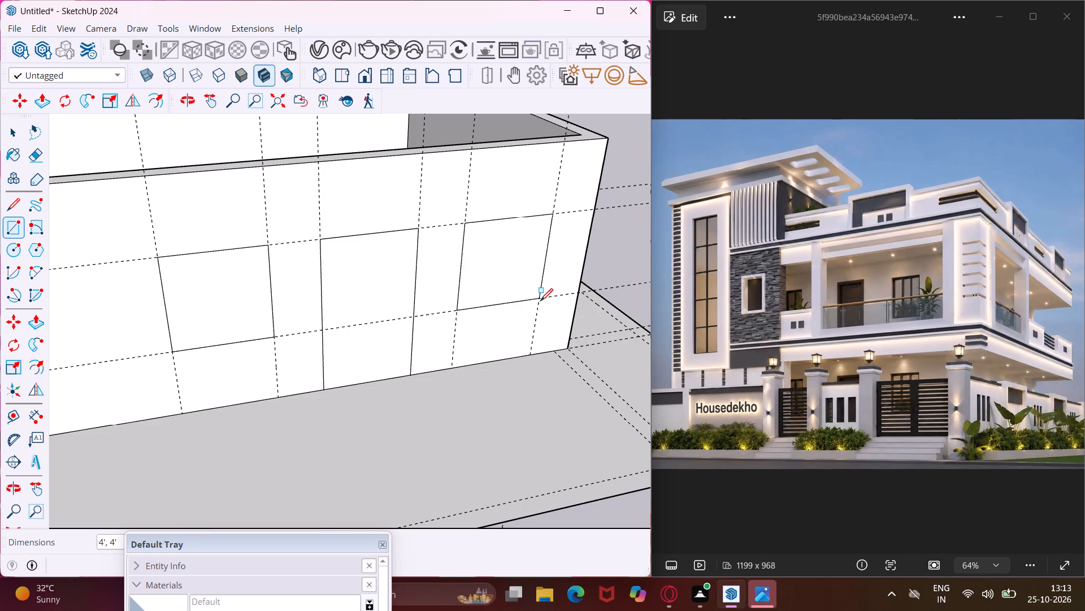
pyautogui.press('Escape')
pyautogui.press('space')
# Cut the door and both window rectangles through the full 9" thickness of the long wall with Push/Pull.
pyautogui.moveTo(349, 280); pyautogui.dragTo(508, 369, button='middle')
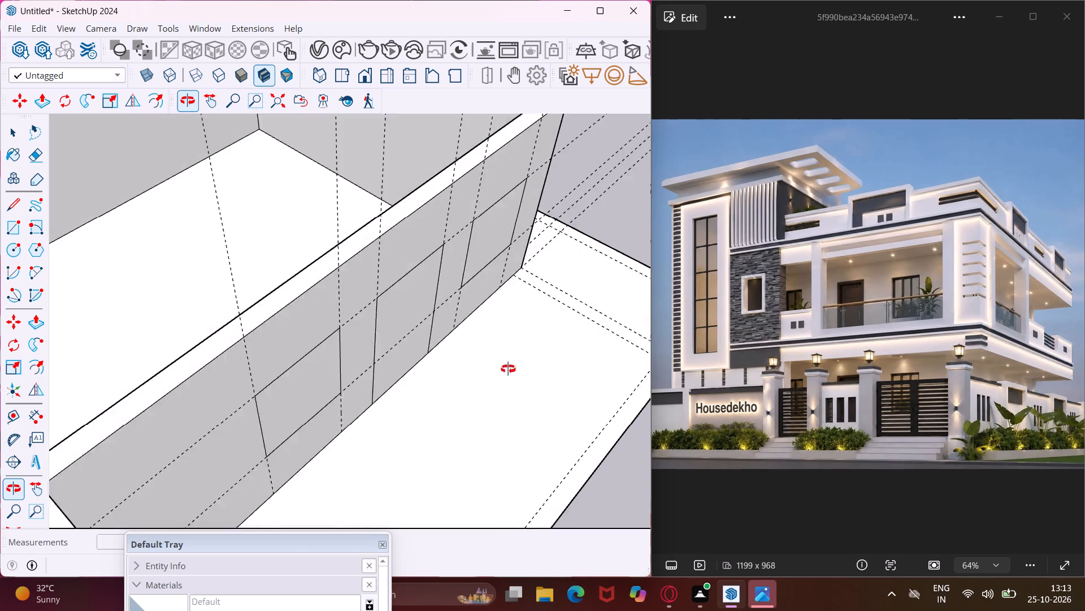
pyautogui.moveTo(508, 369); pyautogui.dragTo(536, 374, button='middle')
pyautogui.click(347, 389)
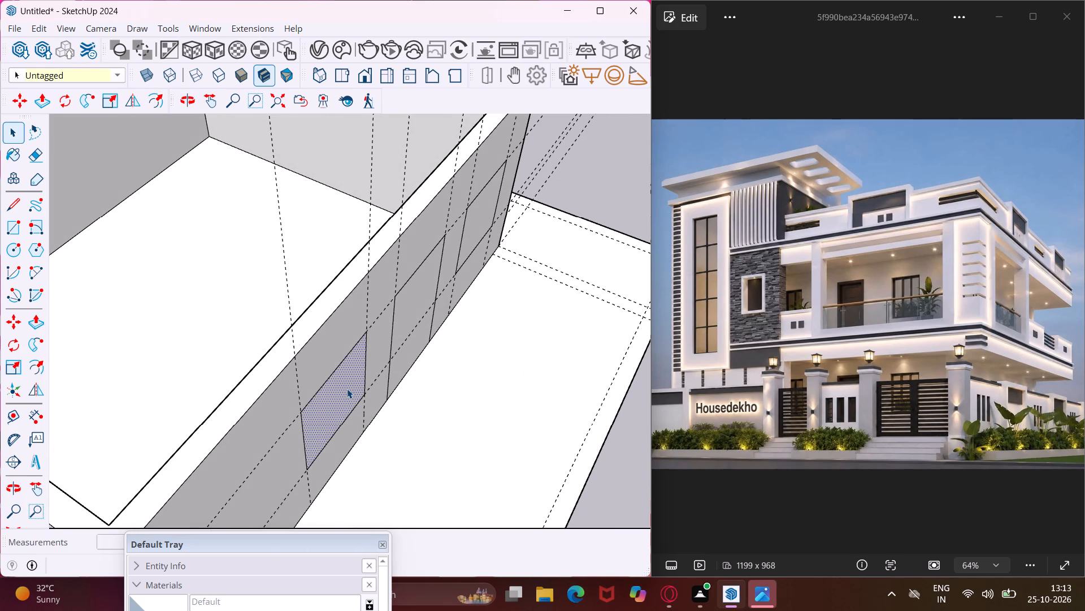
pyautogui.press('p')
pyautogui.click(347, 389)
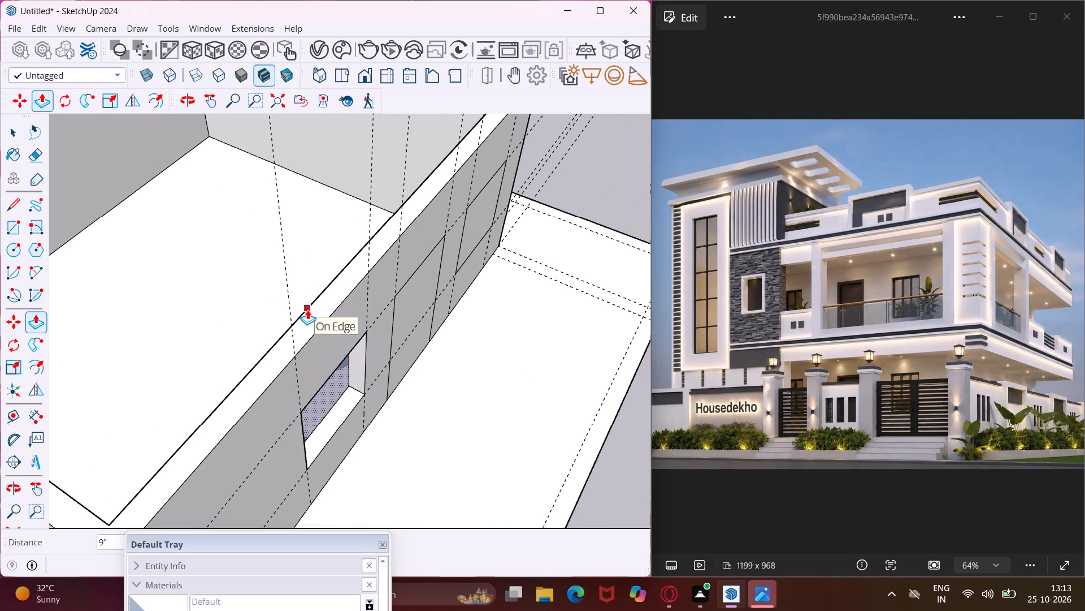
pyautogui.click(307, 309)
pyautogui.moveTo(444, 260); pyautogui.dragTo(270, 297, button='middle')
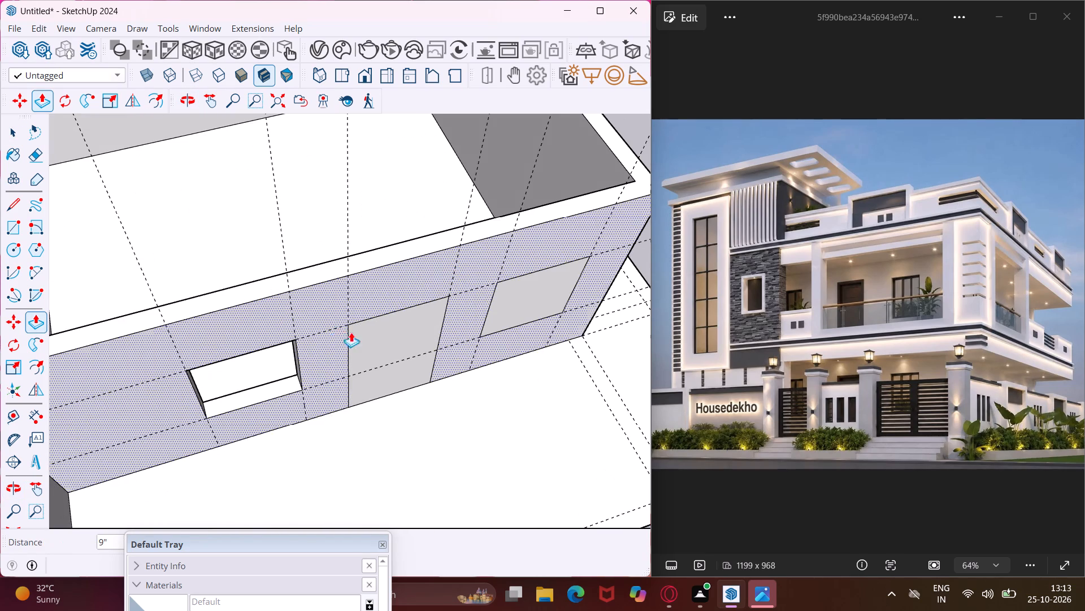
pyautogui.click(396, 350)
pyautogui.click(388, 246)
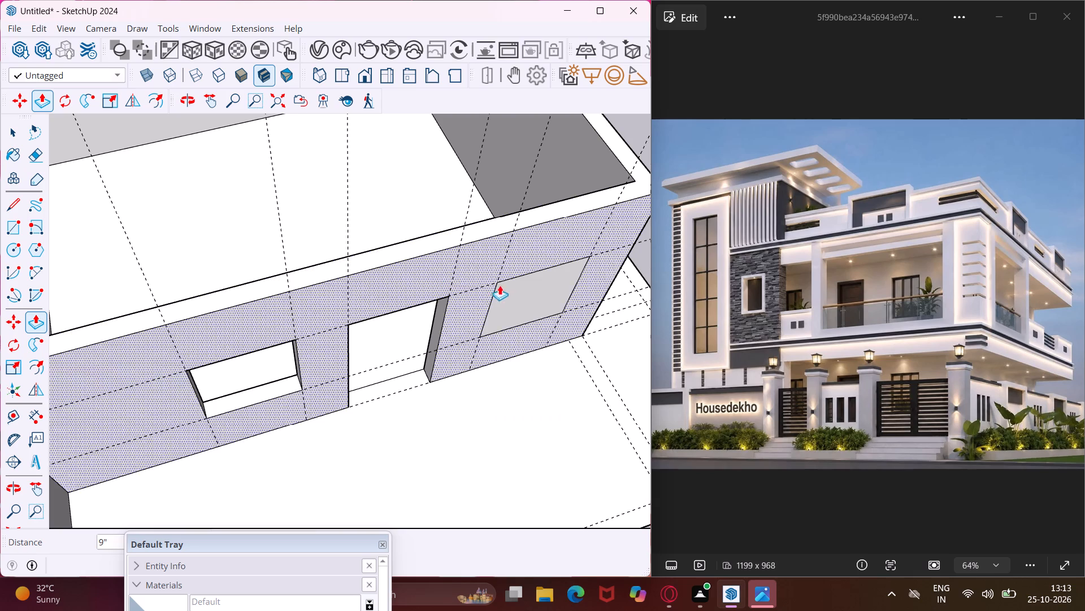
pyautogui.click(517, 288)
pyautogui.click(537, 206)
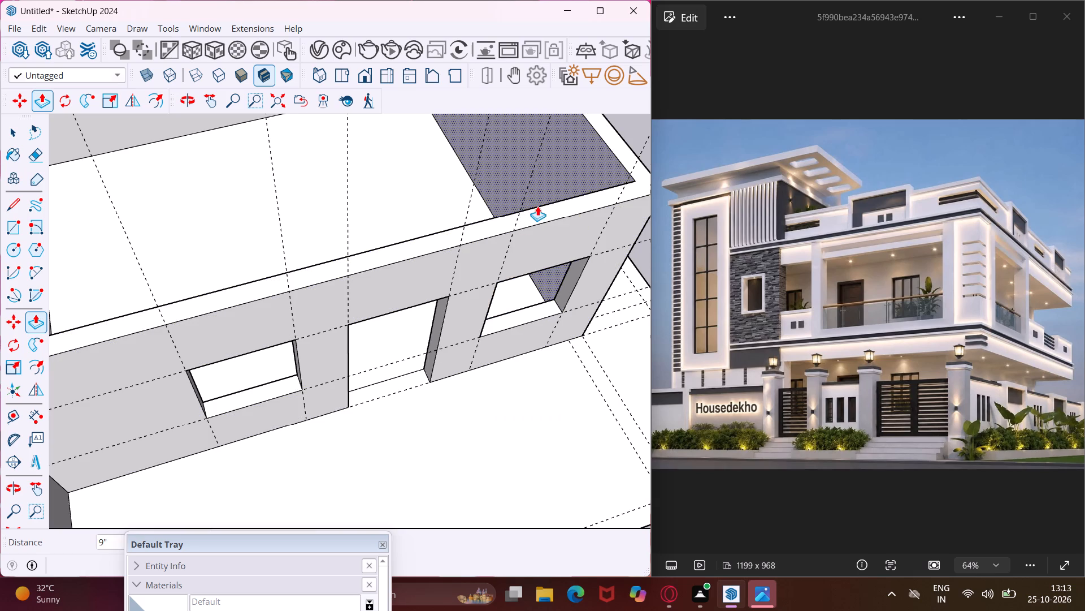
pyautogui.press('Escape')
pyautogui.press('space')
# Extrude the narrow wall strip on the floor slab's front edge up 10', level with the existing walls.
pyautogui.moveTo(527, 303); pyautogui.dragTo(494, 256, button='middle')
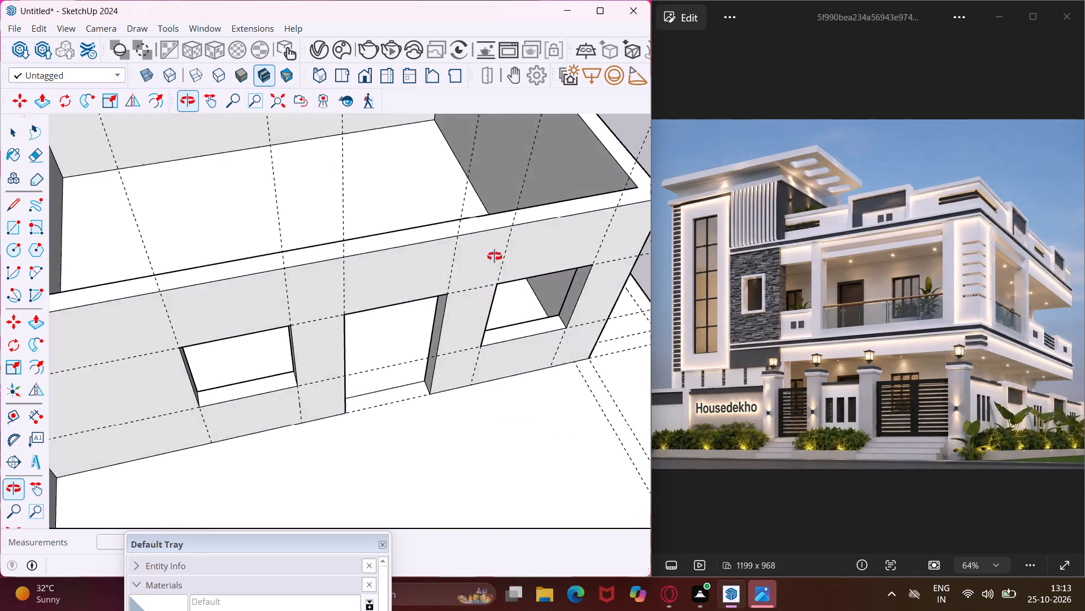
pyautogui.moveTo(494, 256); pyautogui.dragTo(463, 165, button='middle')
pyautogui.scroll(1, 463, 165)
pyautogui.scroll(-9, 463, 165)
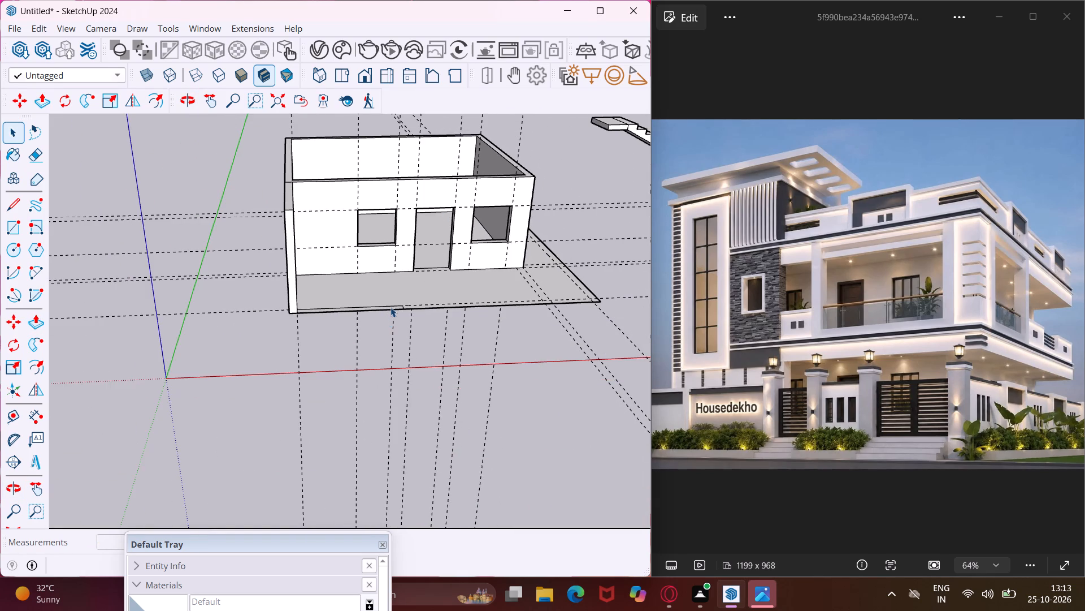
pyautogui.scroll(4, 390, 307)
pyautogui.moveTo(390, 307); pyautogui.dragTo(395, 341, button='middle')
pyautogui.scroll(6, 386, 321)
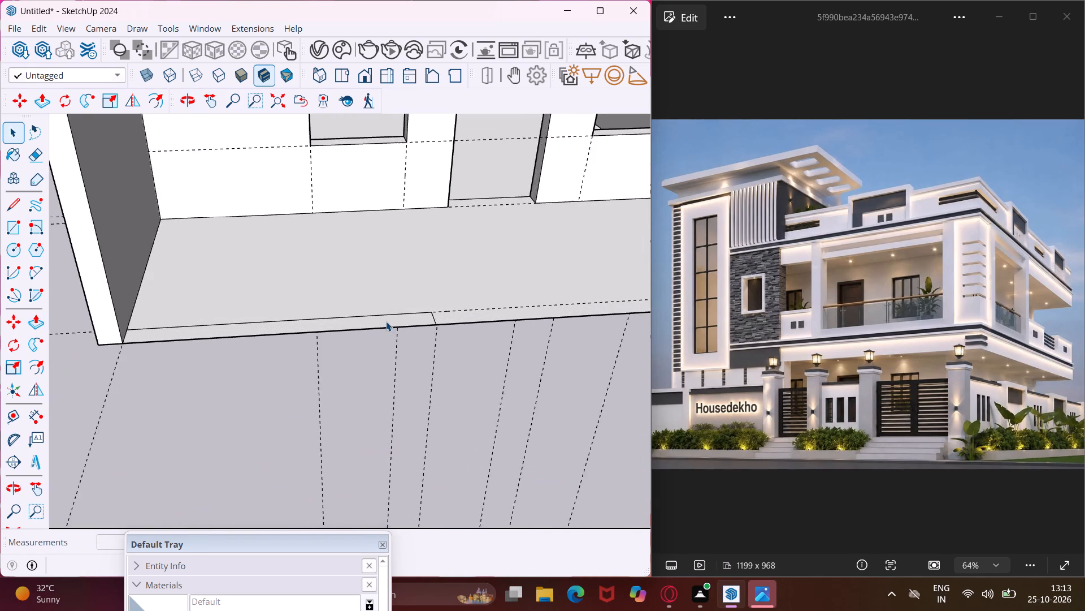
pyautogui.scroll(4, 386, 321)
pyautogui.click(385, 323)
pyautogui.press('p')
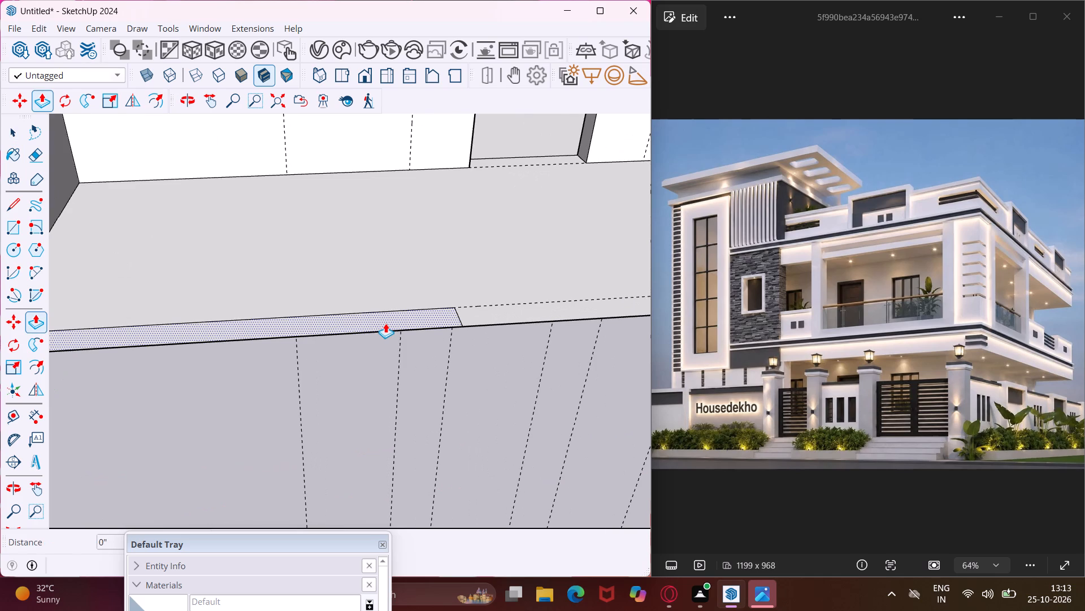
pyautogui.click(385, 323)
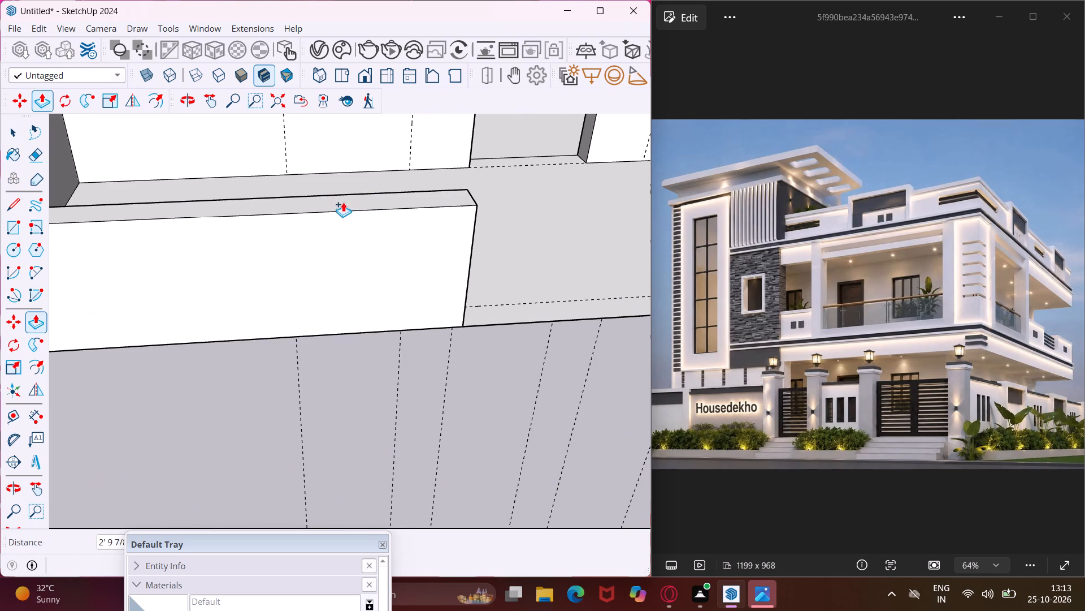
pyautogui.scroll(-12, 343, 202)
pyautogui.scroll(-9, 243, 149)
pyautogui.click(215, 116)
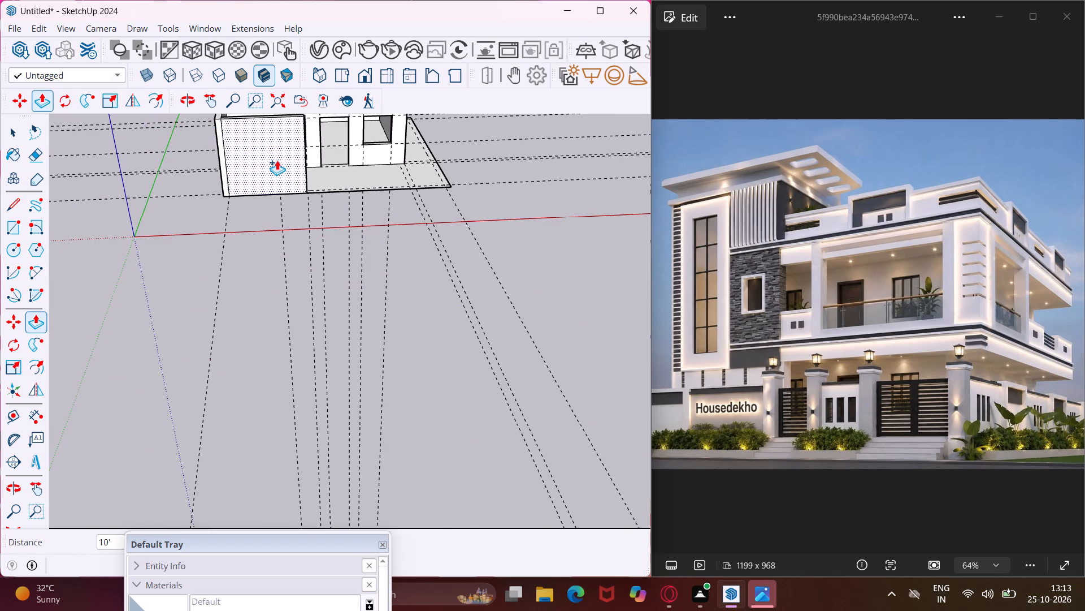
# Delete all construction guides from the model.
pyautogui.moveTo(277, 160); pyautogui.dragTo(128, 145, button='middle')
pyautogui.scroll(-6, 246, 200)
pyautogui.moveTo(296, 204); pyautogui.dragTo(222, 153, button='middle')
pyautogui.scroll(9, 423, 217)
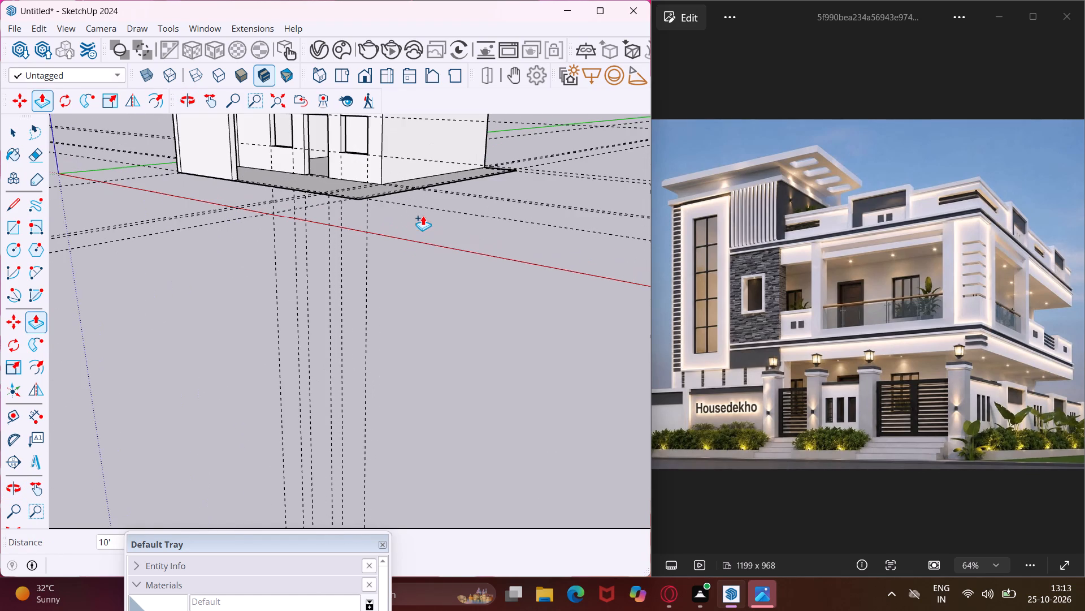
pyautogui.moveTo(418, 208); pyautogui.dragTo(380, 238, button='middle')
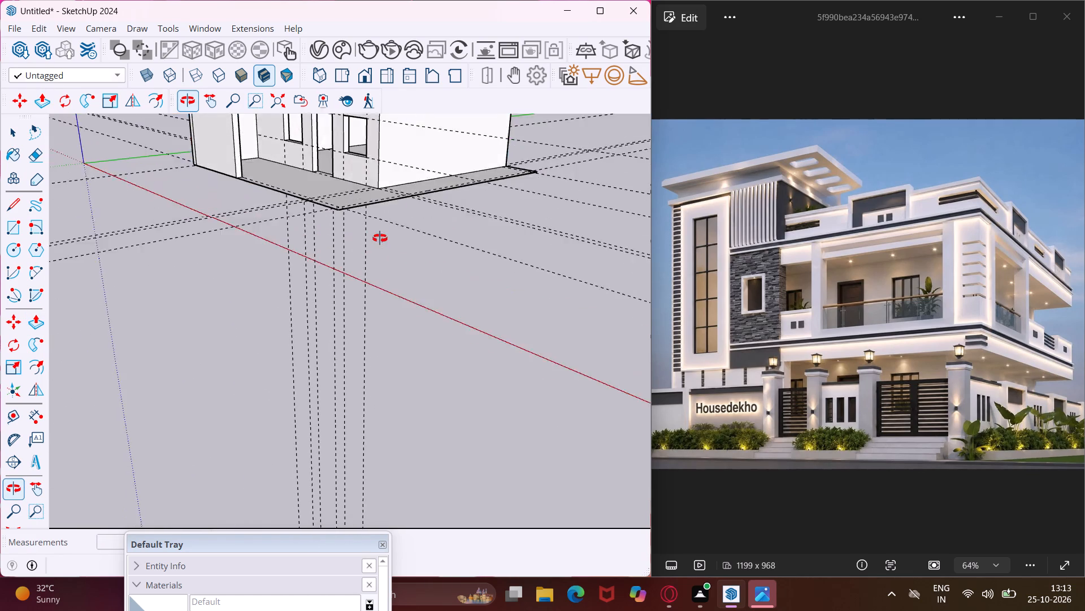
pyautogui.moveTo(380, 238); pyautogui.dragTo(535, 328, button='middle')
pyautogui.scroll(-5, 511, 309)
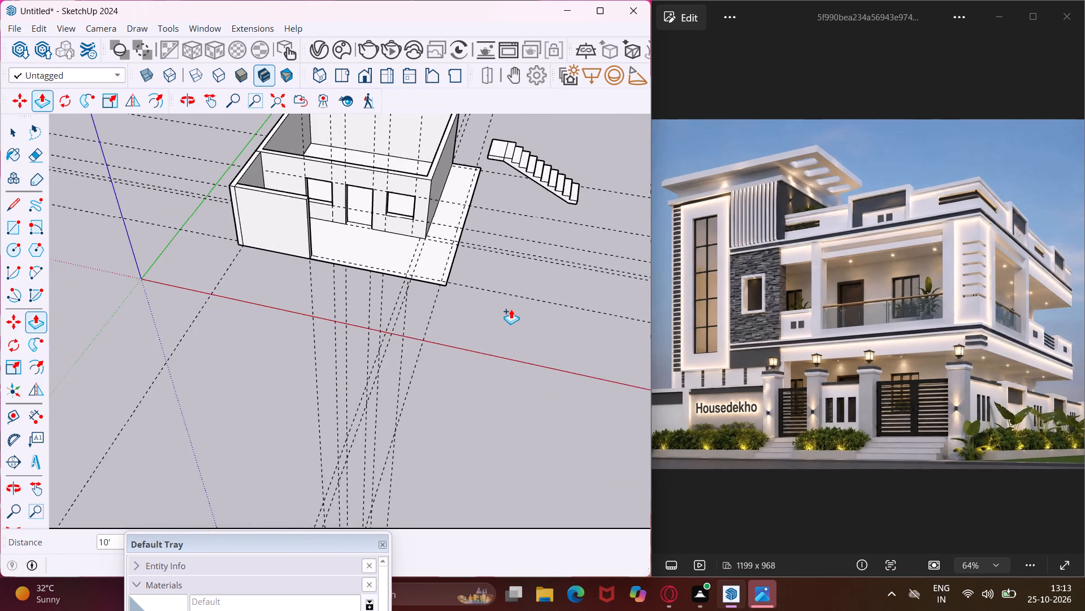
pyautogui.scroll(-4, 511, 309)
pyautogui.press('Escape')
pyautogui.press('space')
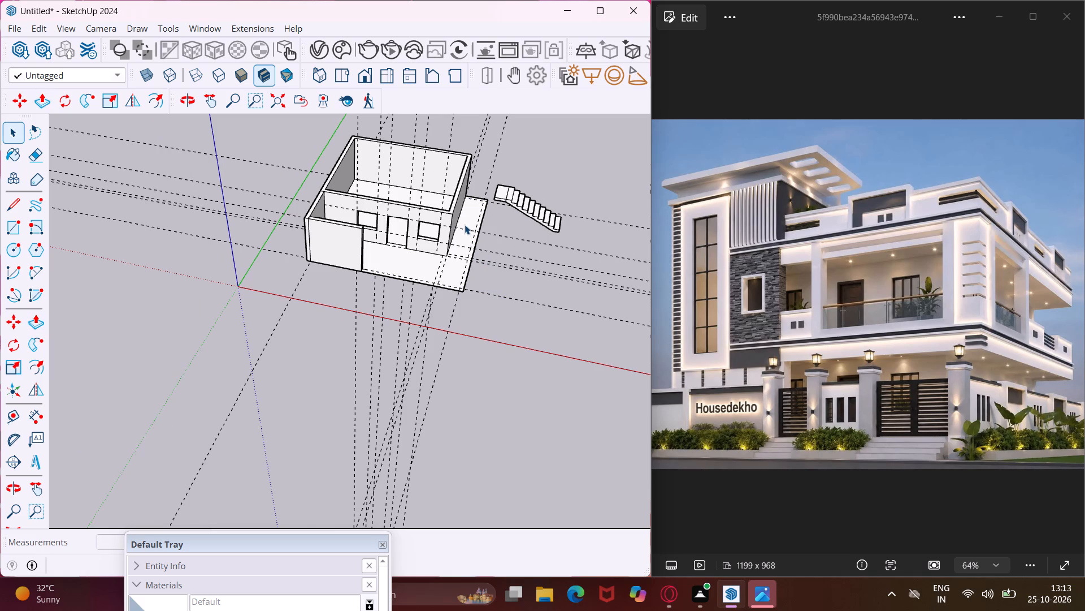
pyautogui.scroll(5, 465, 219)
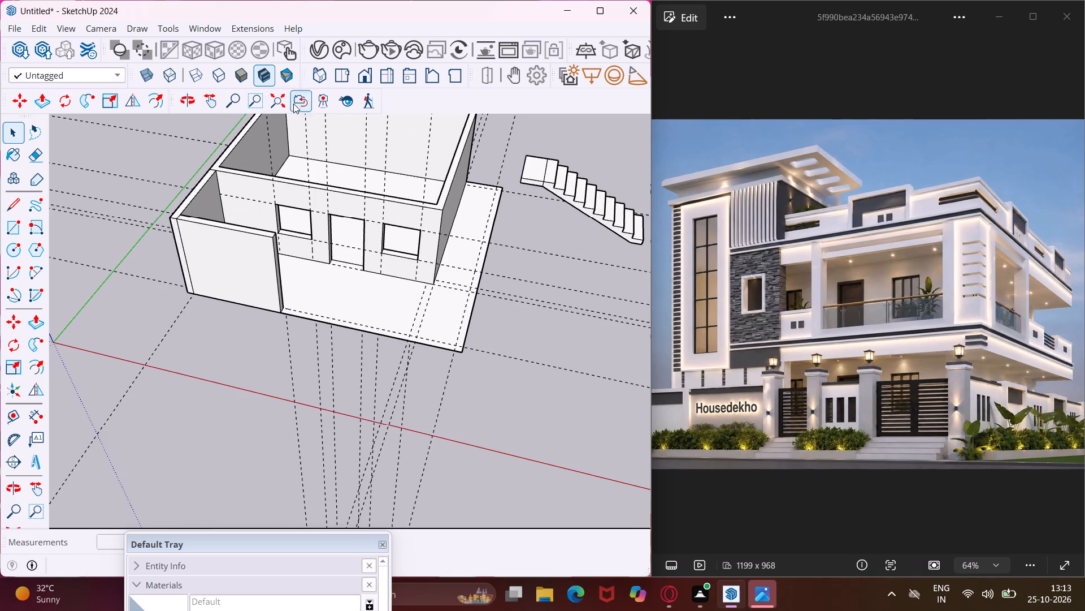
pyautogui.click(38, 29)
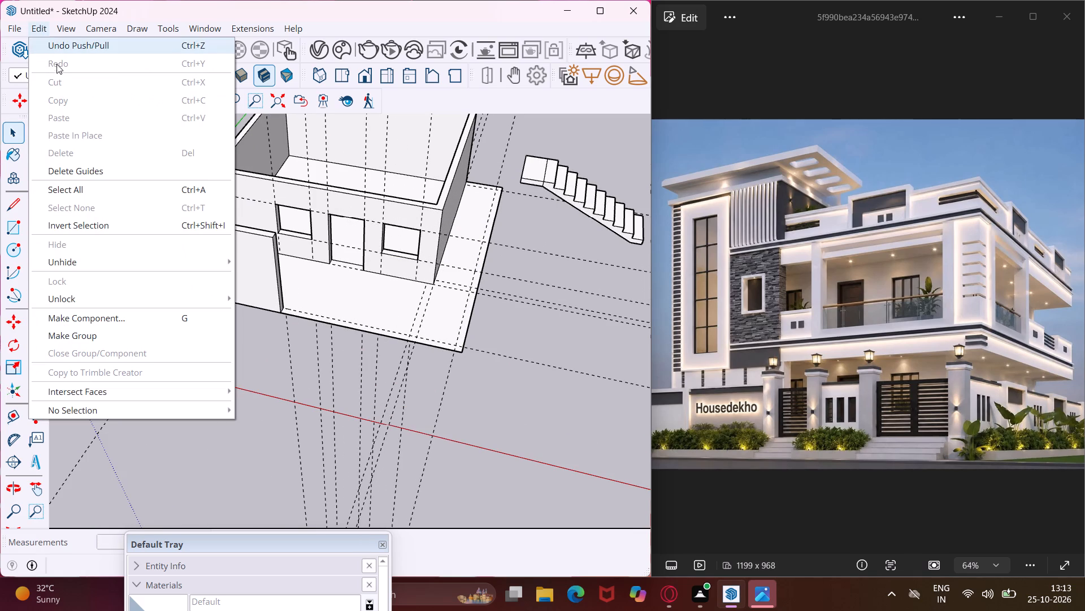
pyautogui.click(83, 168)
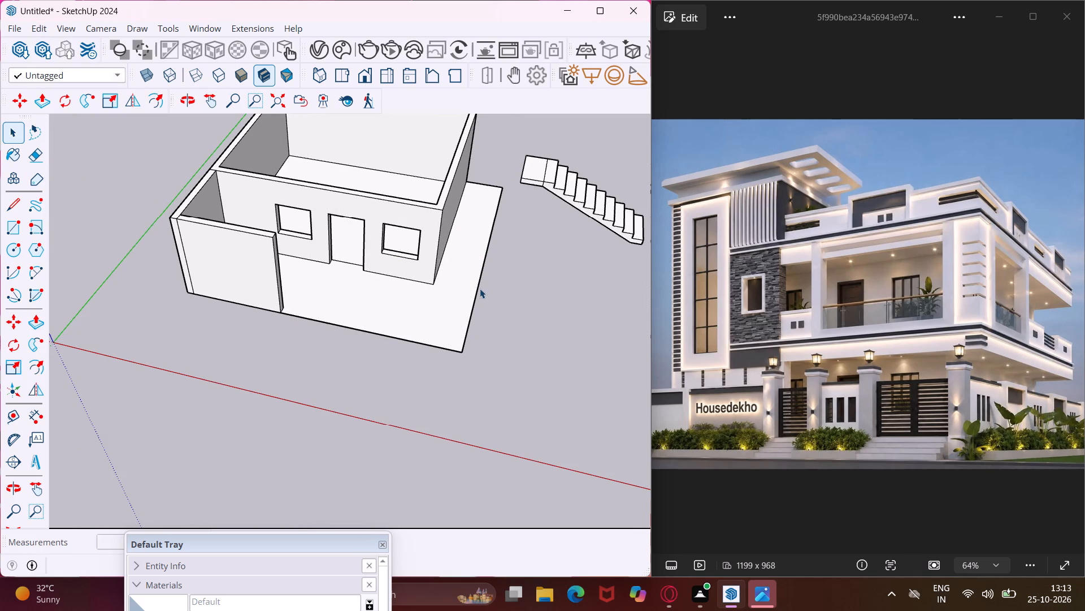
# Draw a vertical 30' by 6" Rotated Rectangle hanging straight down from the floor slab's rear edge, opposite the front wall strip.
pyautogui.click(219, 102)
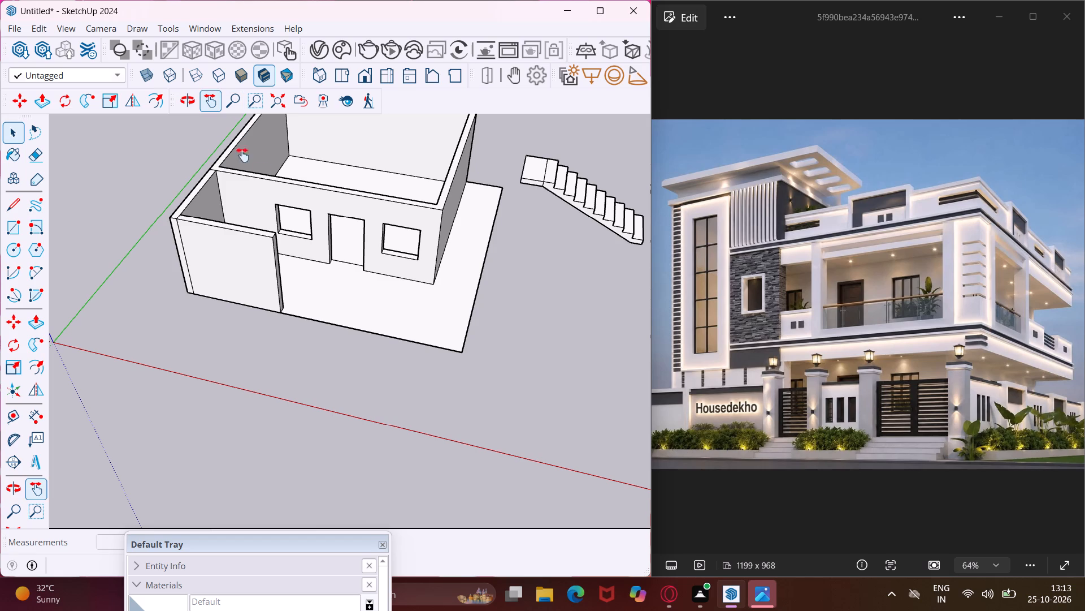
pyautogui.moveTo(292, 193); pyautogui.dragTo(250, 320)
pyautogui.moveTo(332, 410); pyautogui.dragTo(329, 369, button='middle')
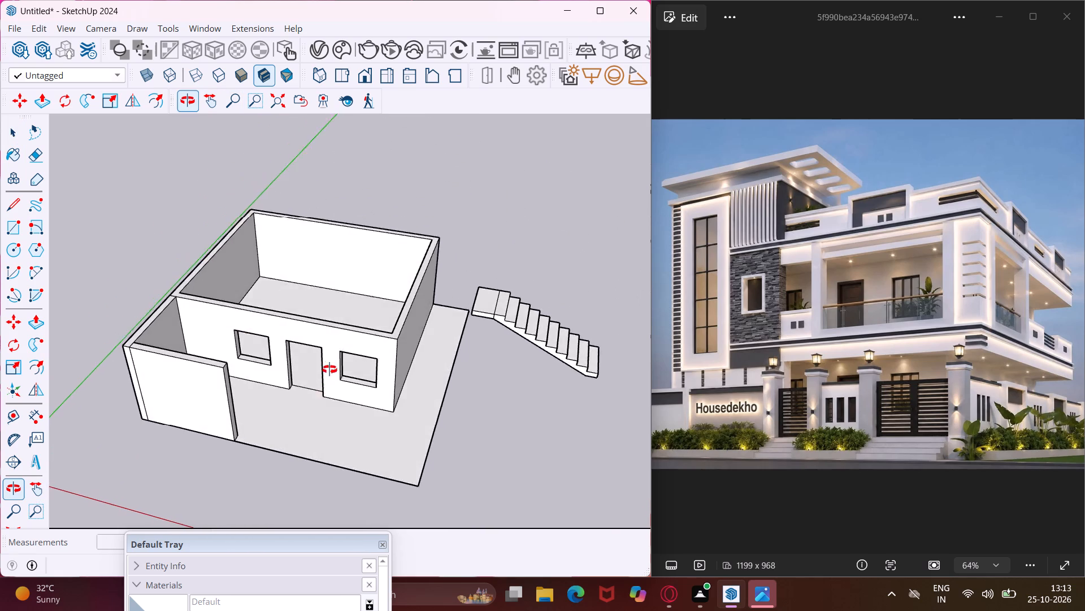
pyautogui.moveTo(329, 369); pyautogui.dragTo(359, 104, button='middle')
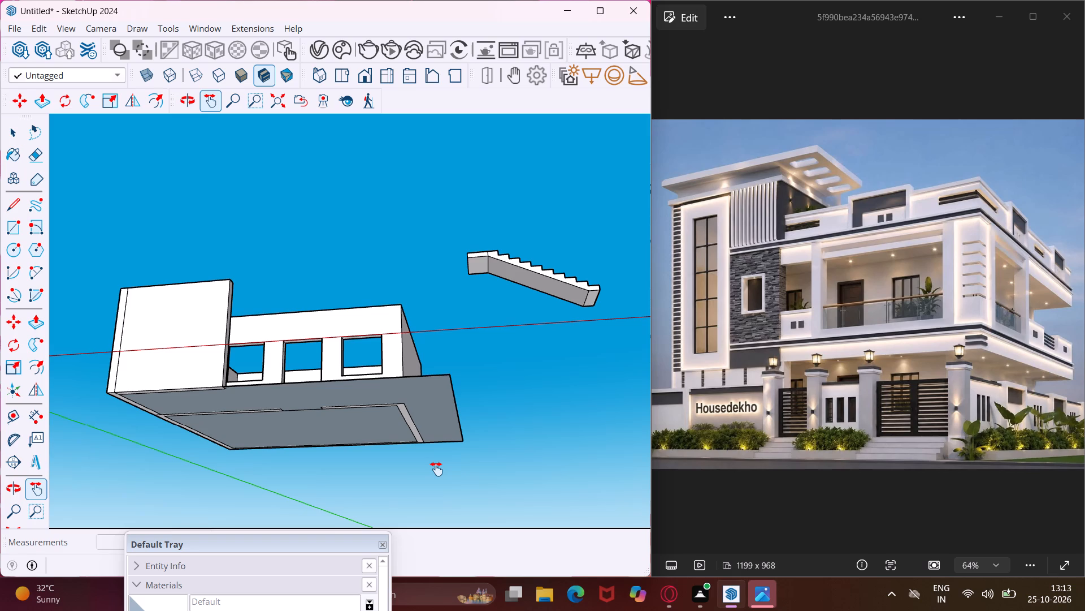
pyautogui.press('Escape')
pyautogui.press('space')
pyautogui.moveTo(440, 456); pyautogui.dragTo(235, 385, button='middle')
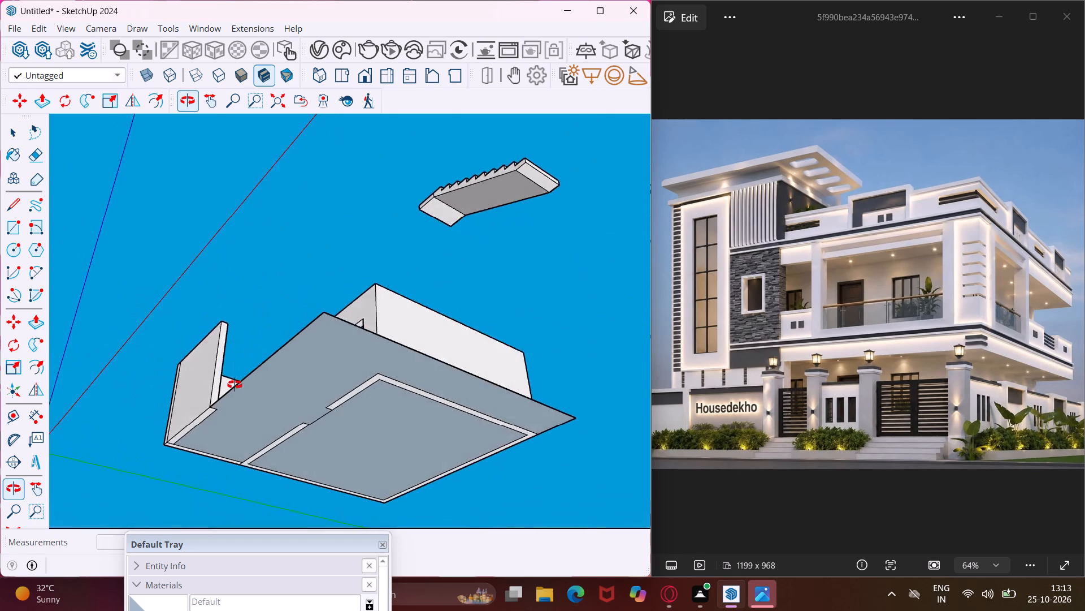
pyautogui.moveTo(235, 385); pyautogui.dragTo(144, 332, button='middle')
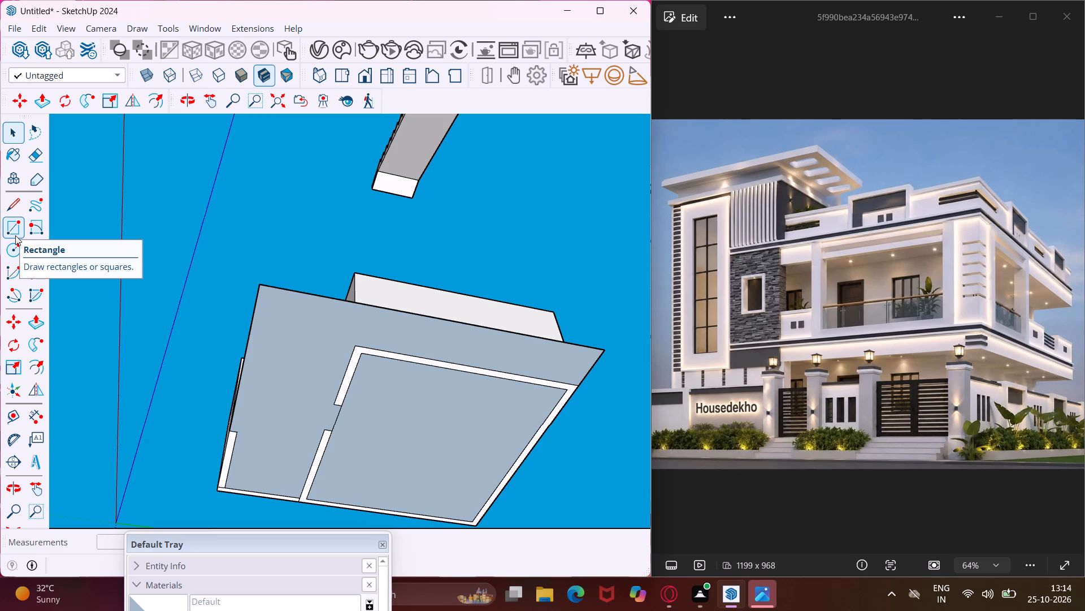
pyautogui.click(29, 233)
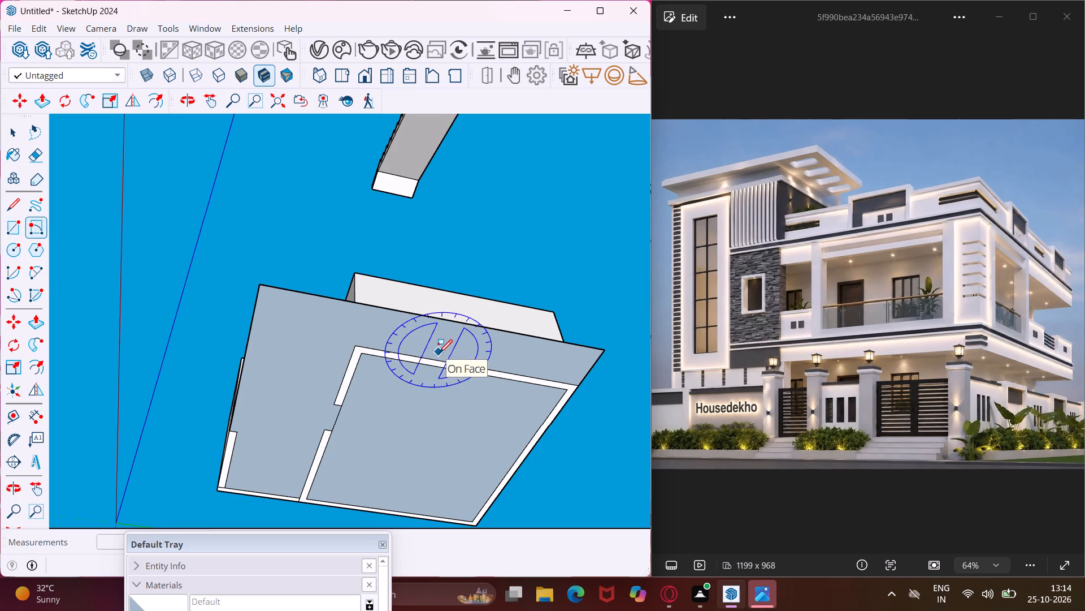
pyautogui.moveTo(442, 350); pyautogui.dragTo(475, 292, button='middle')
pyautogui.scroll(1, 475, 292)
pyautogui.scroll(-5, 475, 292)
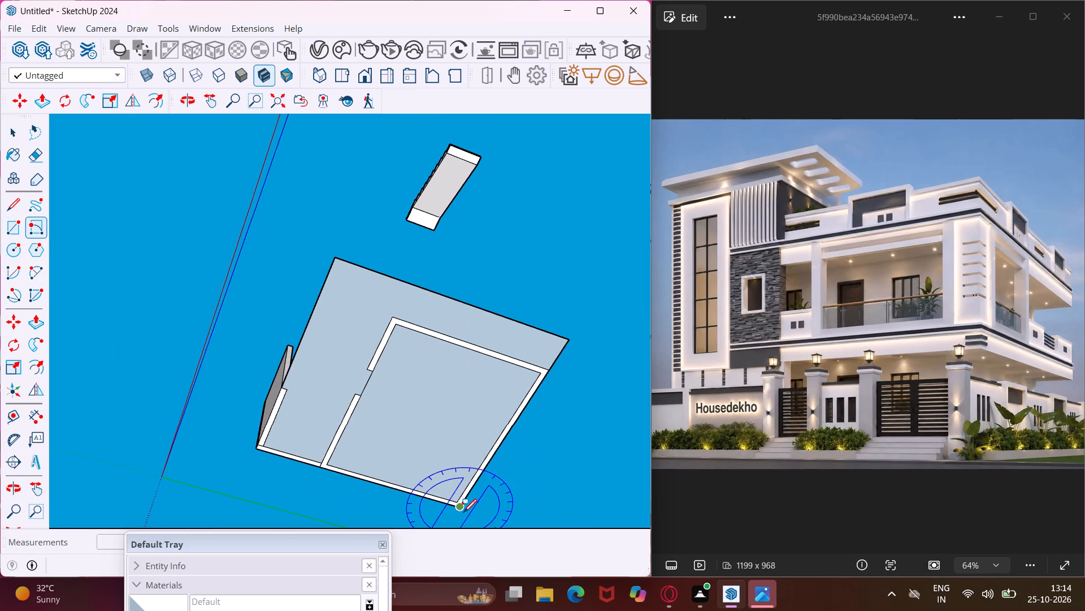
pyautogui.click(465, 513)
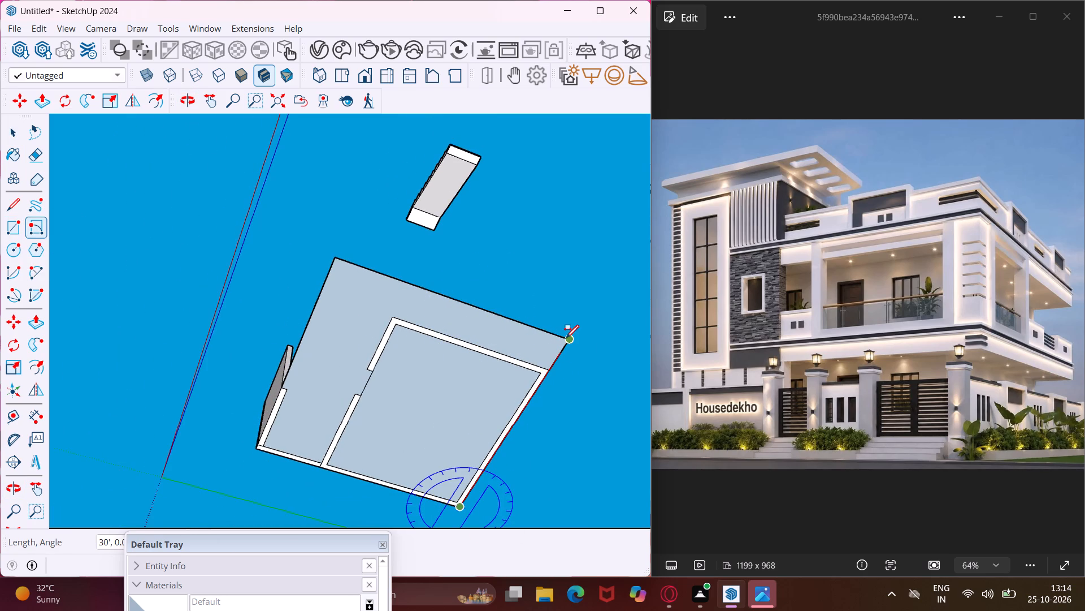
pyautogui.click(568, 338)
pyautogui.moveTo(568, 338); pyautogui.dragTo(463, 510, button='middle')
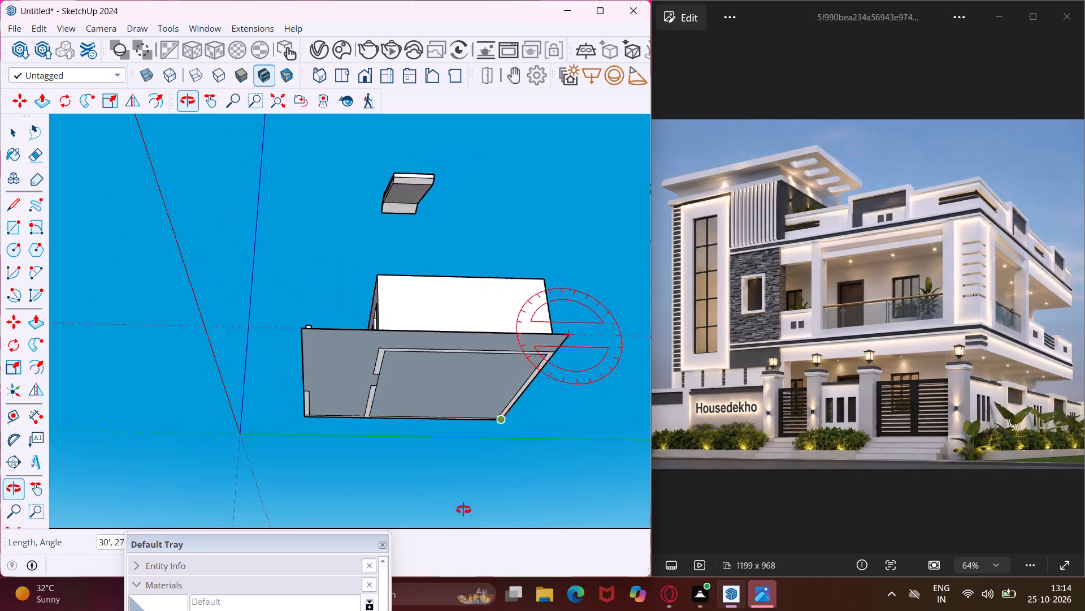
pyautogui.moveTo(463, 510); pyautogui.dragTo(387, 589, button='middle')
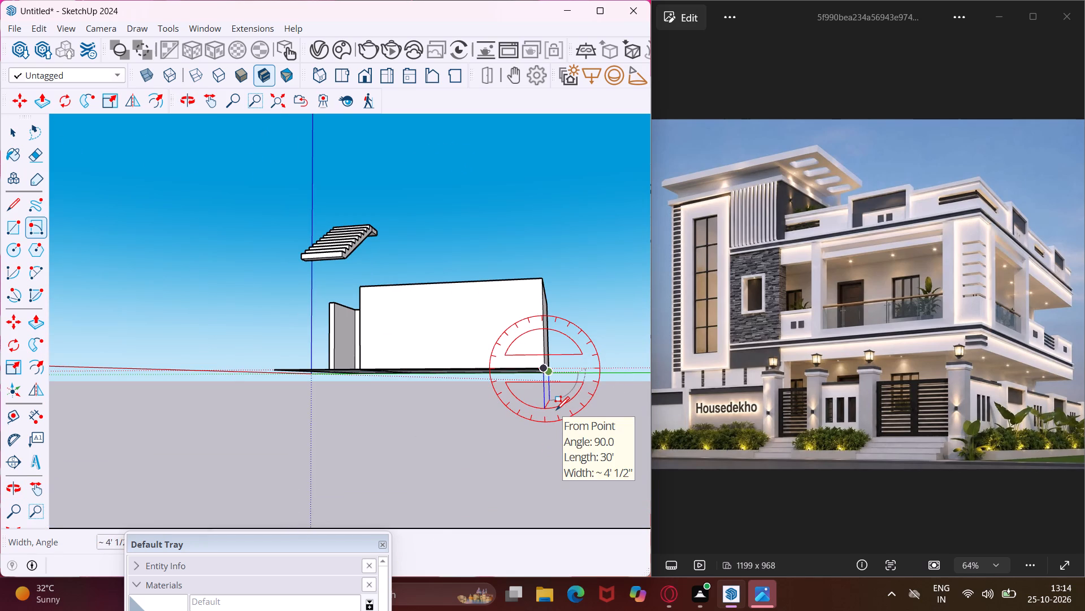
pyautogui.write('6"')
pyautogui.press('Return')
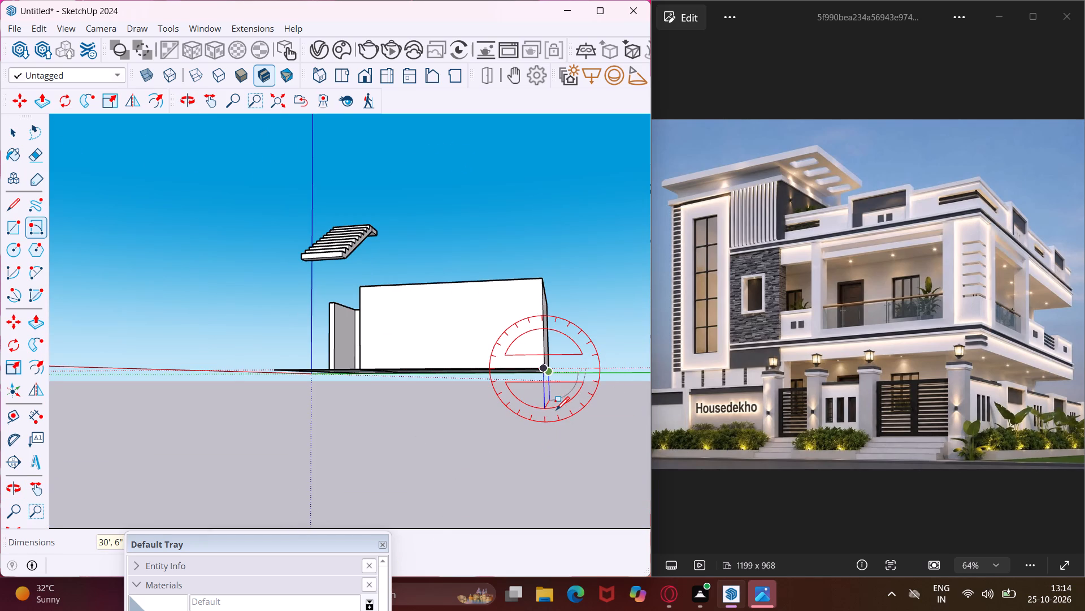
pyautogui.press('Escape')
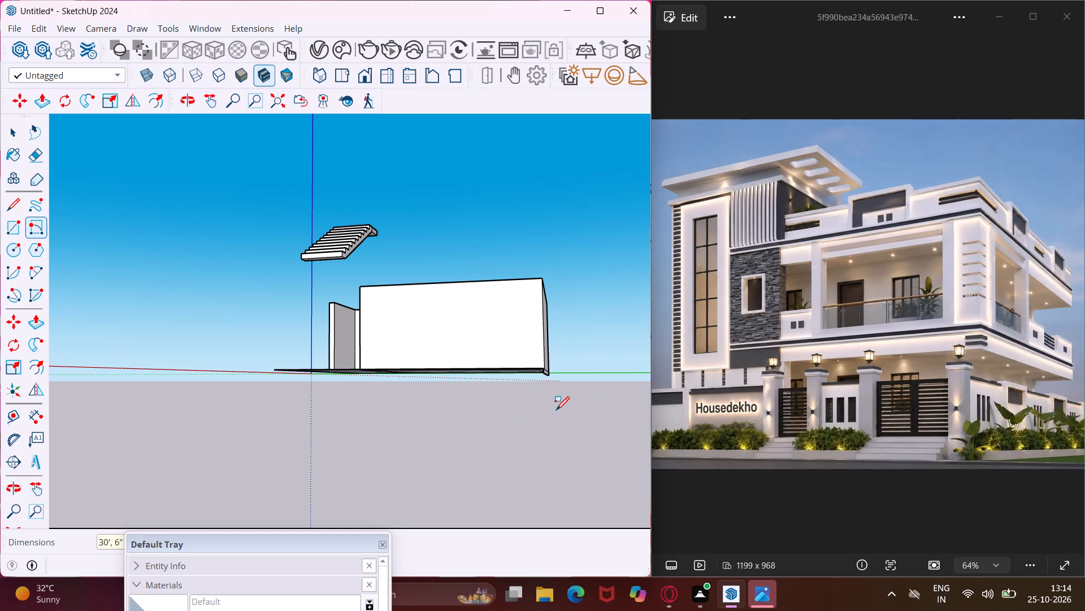
pyautogui.press('space')
# Push/Pull the 6" deep rectangle 30' beneath the whole floor slab, up to its front corner, to form the base.
pyautogui.moveTo(557, 409); pyautogui.dragTo(671, 401, button='middle')
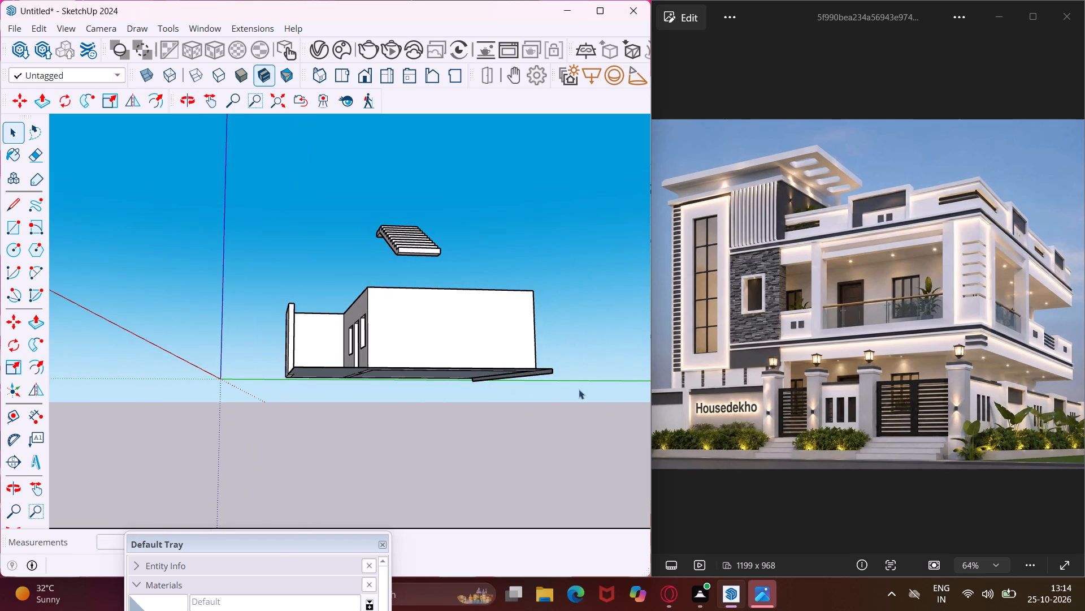
pyautogui.scroll(17, 537, 361)
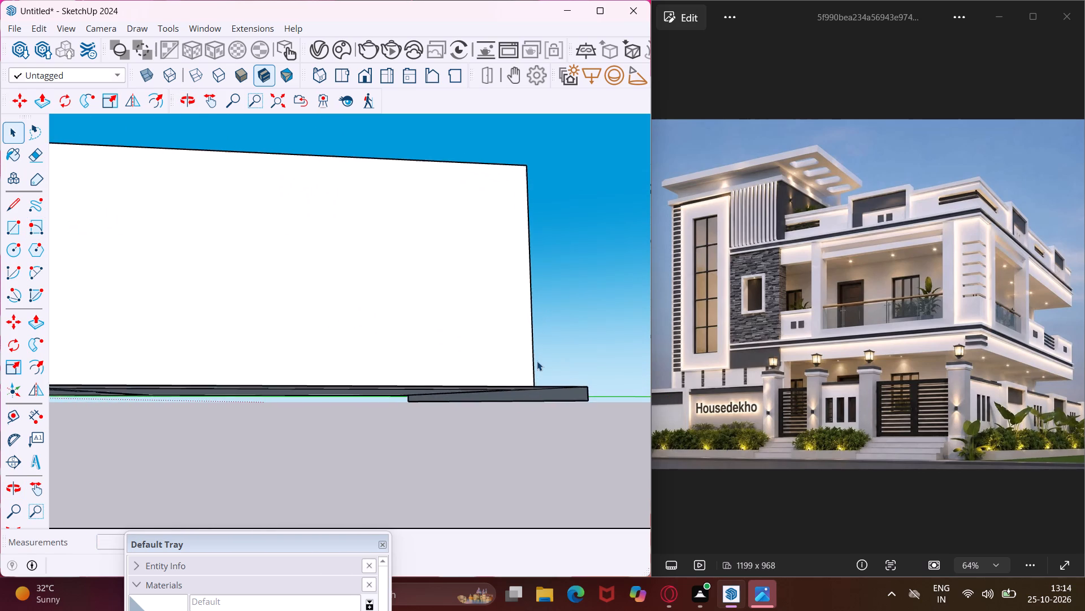
pyautogui.scroll(5, 537, 361)
pyautogui.moveTo(537, 361); pyautogui.dragTo(577, 364, button='middle')
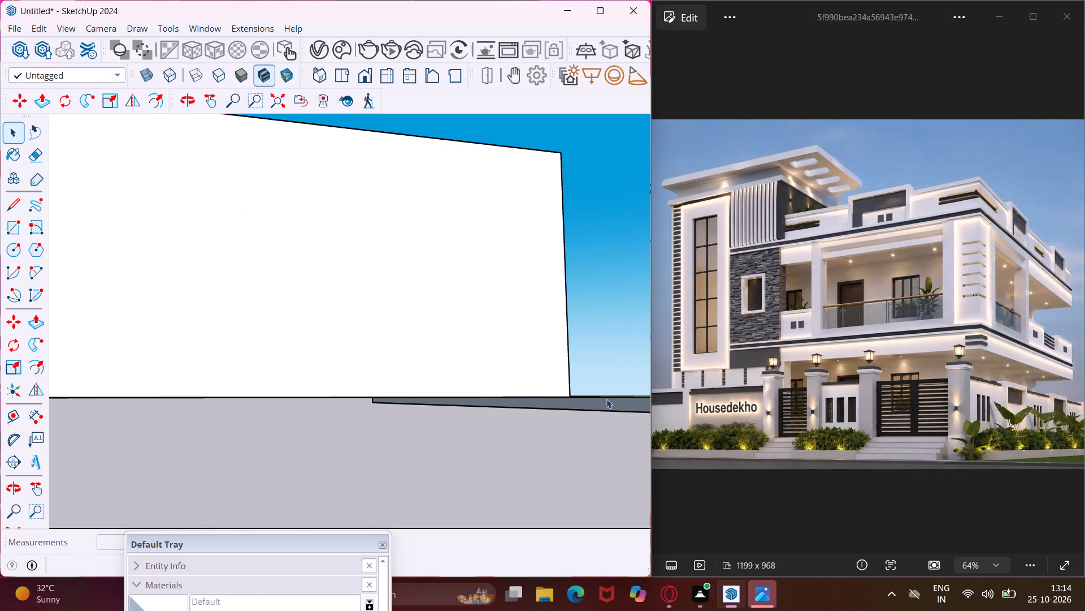
pyautogui.click(606, 405)
pyautogui.press('p')
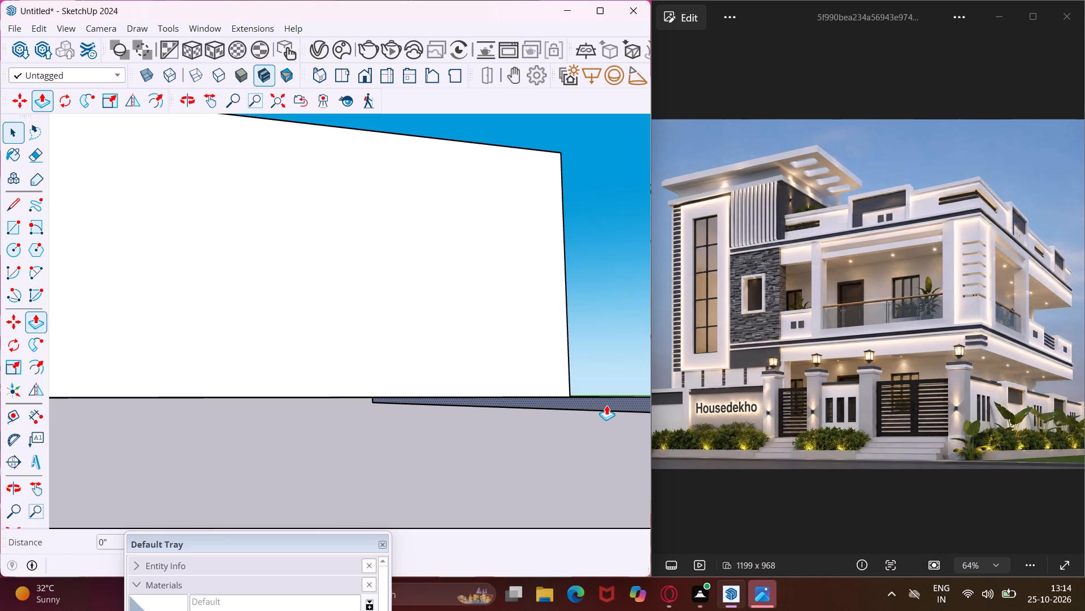
pyautogui.click(606, 405)
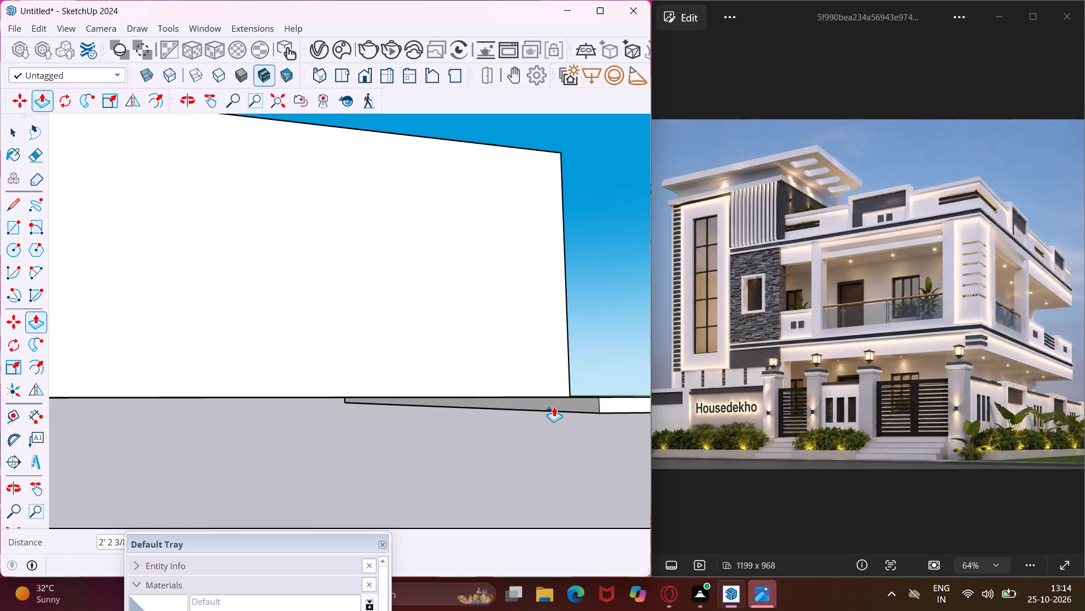
pyautogui.scroll(-9, 554, 407)
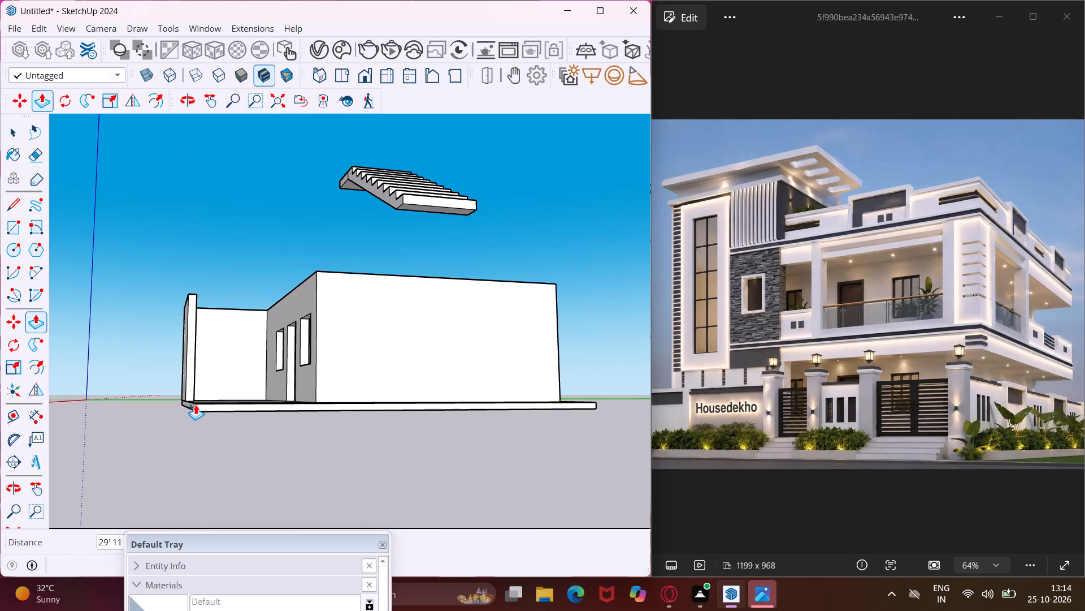
pyautogui.moveTo(196, 405); pyautogui.dragTo(259, 507, button='middle')
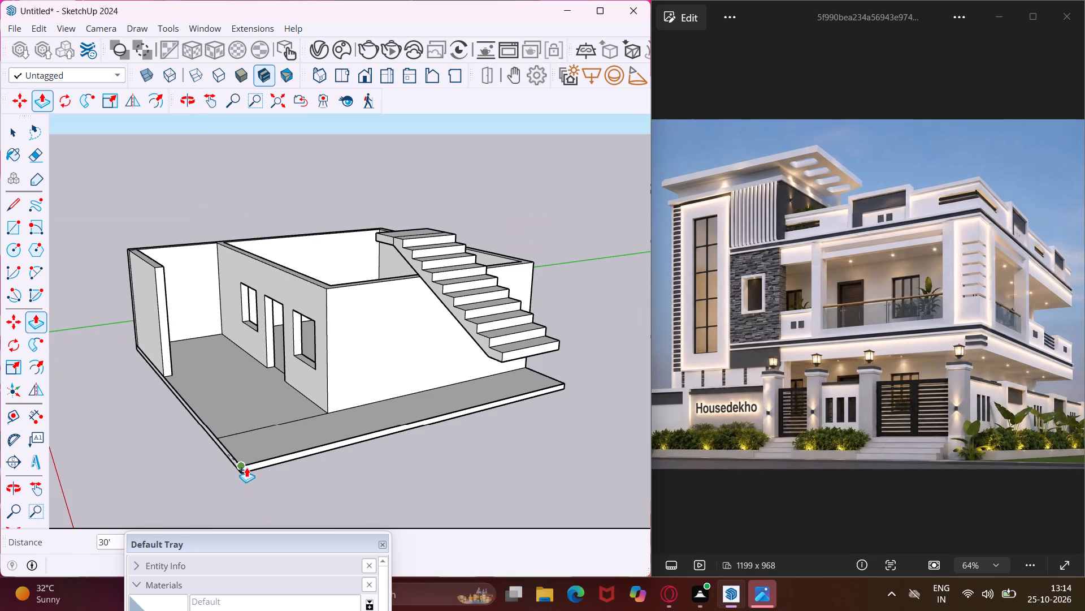
pyautogui.click(246, 467)
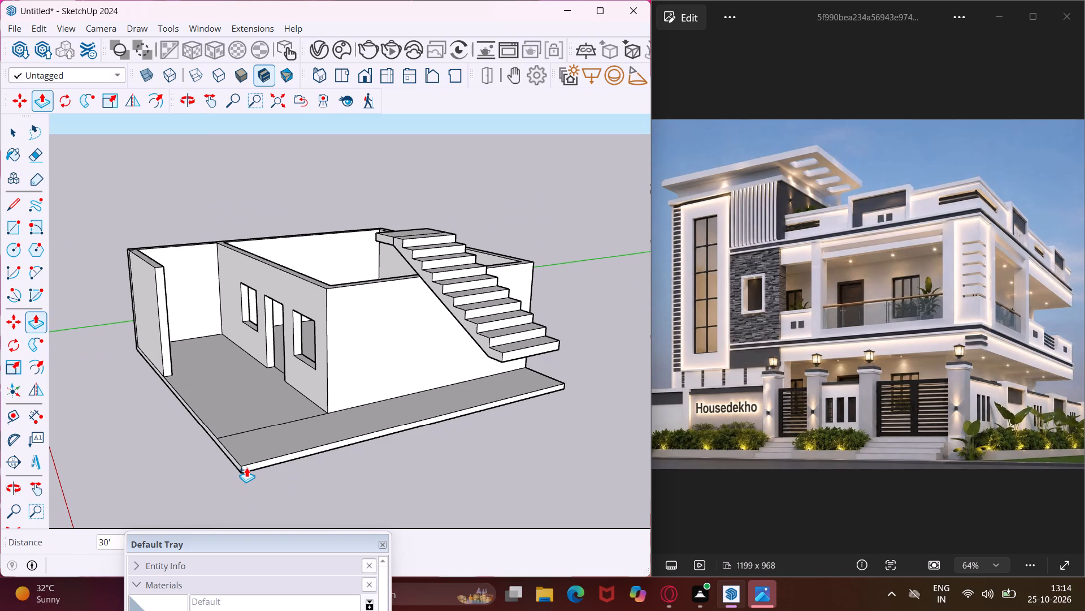
pyautogui.press('Escape')
pyautogui.press('space')
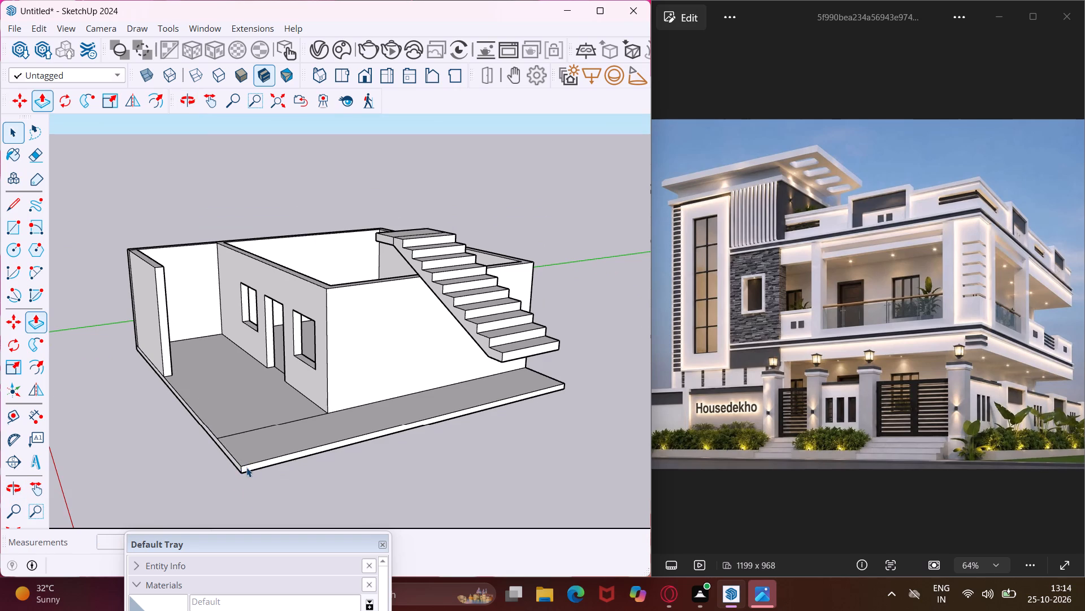
# Move the whole staircase about 21' farther away from the house.
pyautogui.scroll(-5, 202, 432)
pyautogui.moveTo(202, 432); pyautogui.dragTo(518, 457, button='middle')
pyautogui.moveTo(389, 268); pyautogui.dragTo(520, 354)
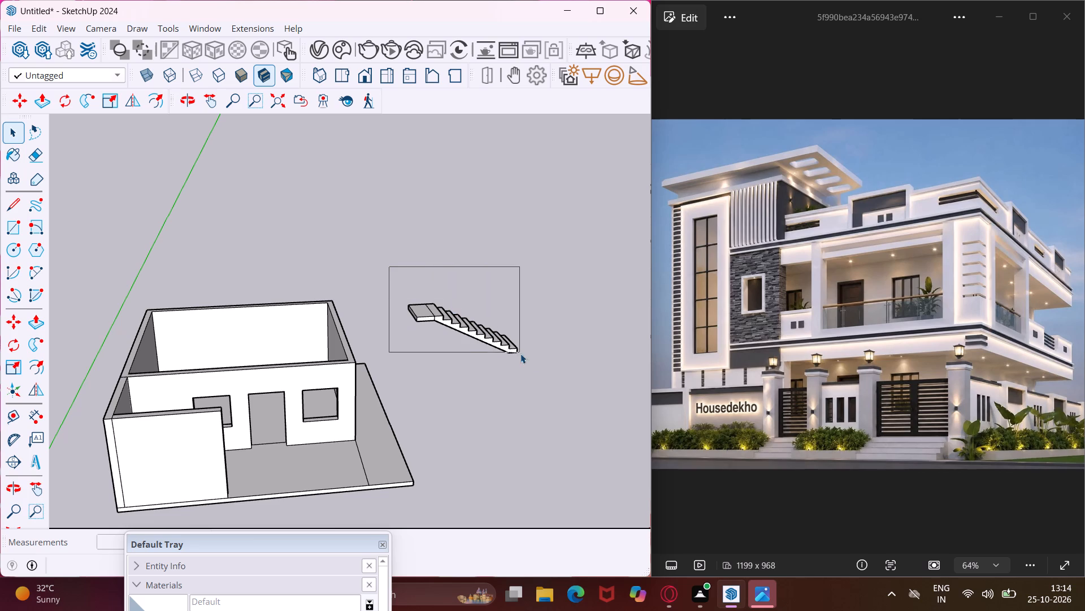
pyautogui.moveTo(520, 354); pyautogui.dragTo(562, 363)
pyautogui.press('m')
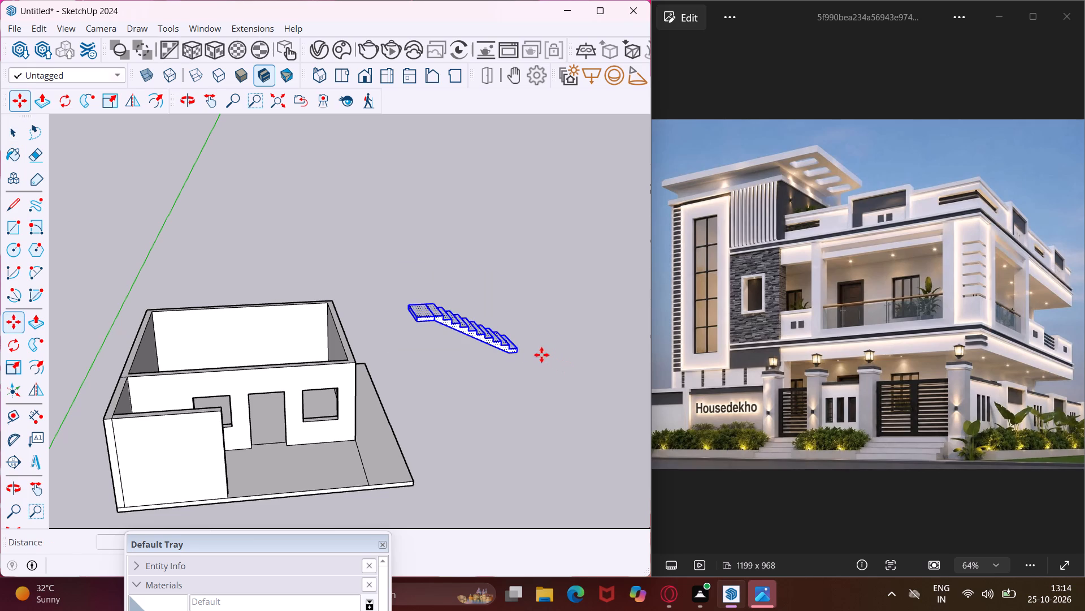
pyautogui.scroll(4, 520, 350)
pyautogui.click(515, 355)
pyautogui.scroll(-3, 535, 367)
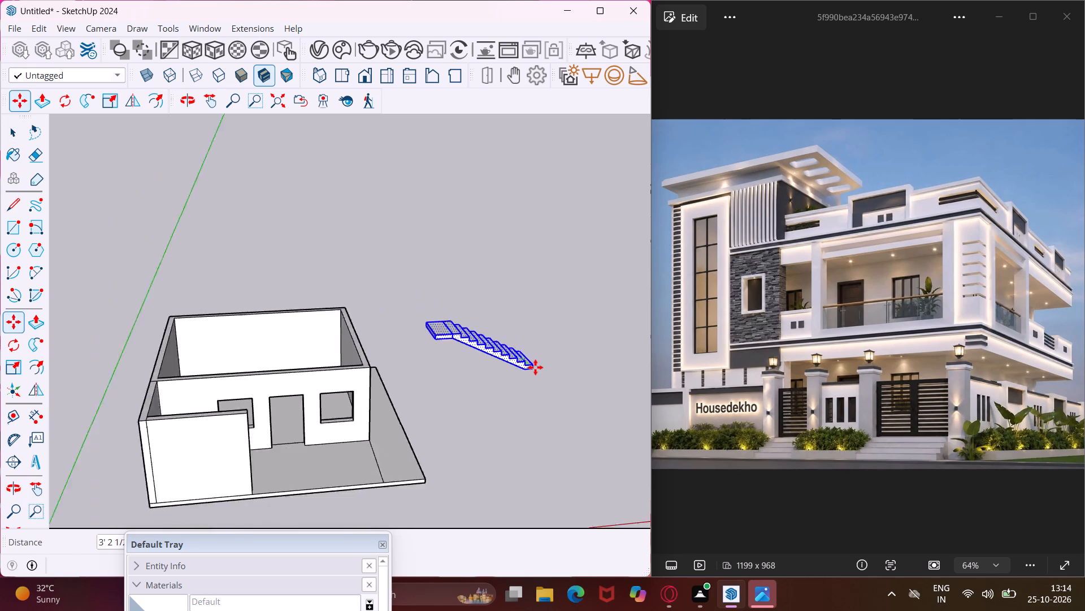
pyautogui.scroll(-9, 535, 367)
pyautogui.click(624, 392)
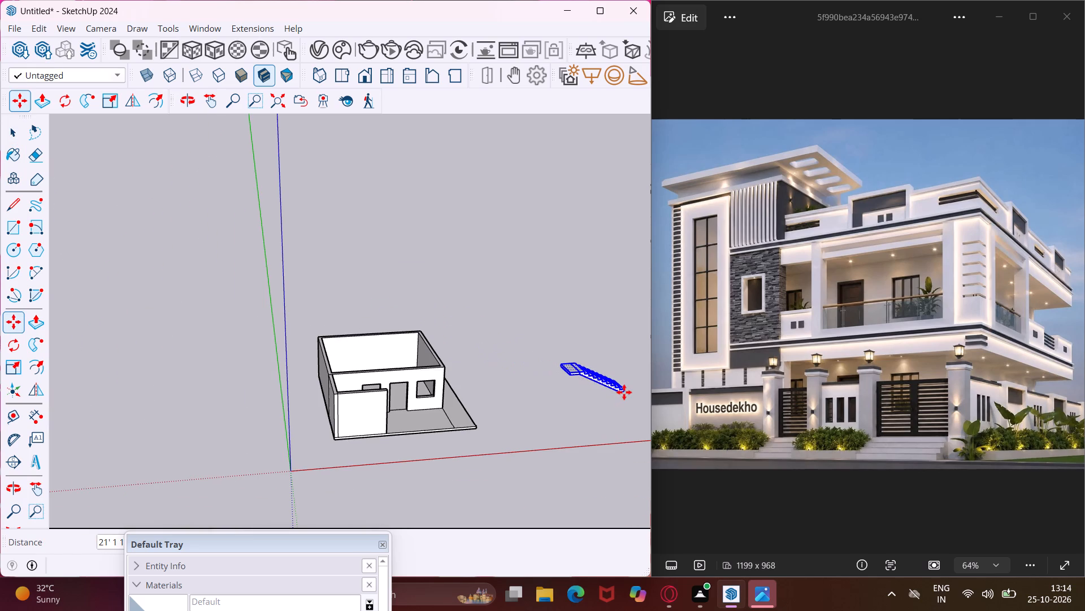
pyautogui.press('Escape')
pyautogui.press('space')
# Open the Chaos Cosmos browser and look through the downloaded assets.
pyautogui.scroll(-1, 446, 437)
pyautogui.moveTo(446, 437); pyautogui.dragTo(413, 436, button='middle')
pyautogui.scroll(5, 420, 415)
pyautogui.moveTo(420, 415); pyautogui.dragTo(412, 381, button='middle')
pyautogui.scroll(1, 412, 381)
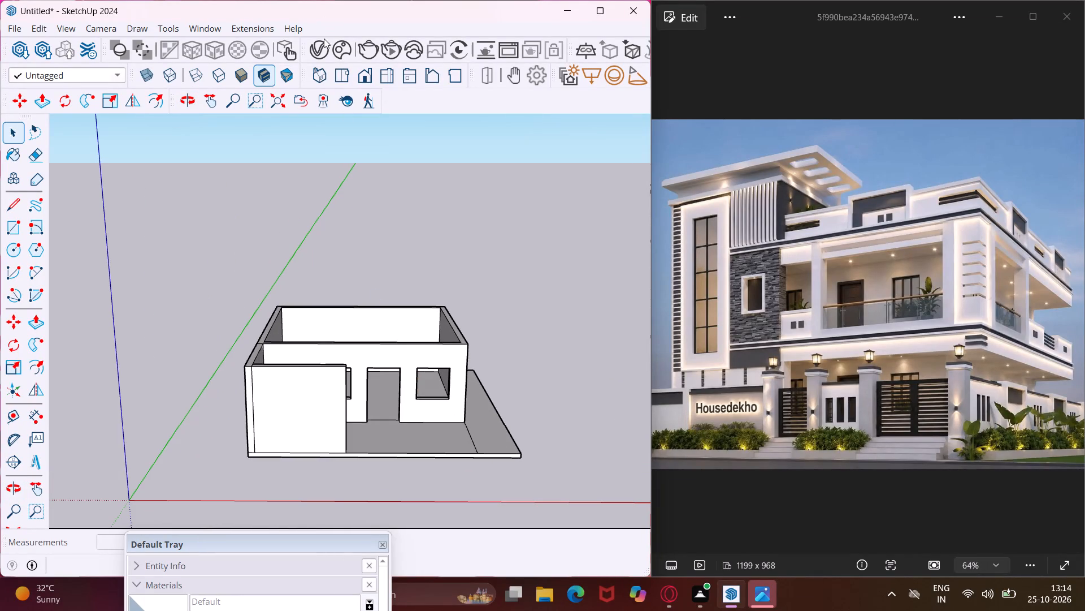
pyautogui.click(339, 42)
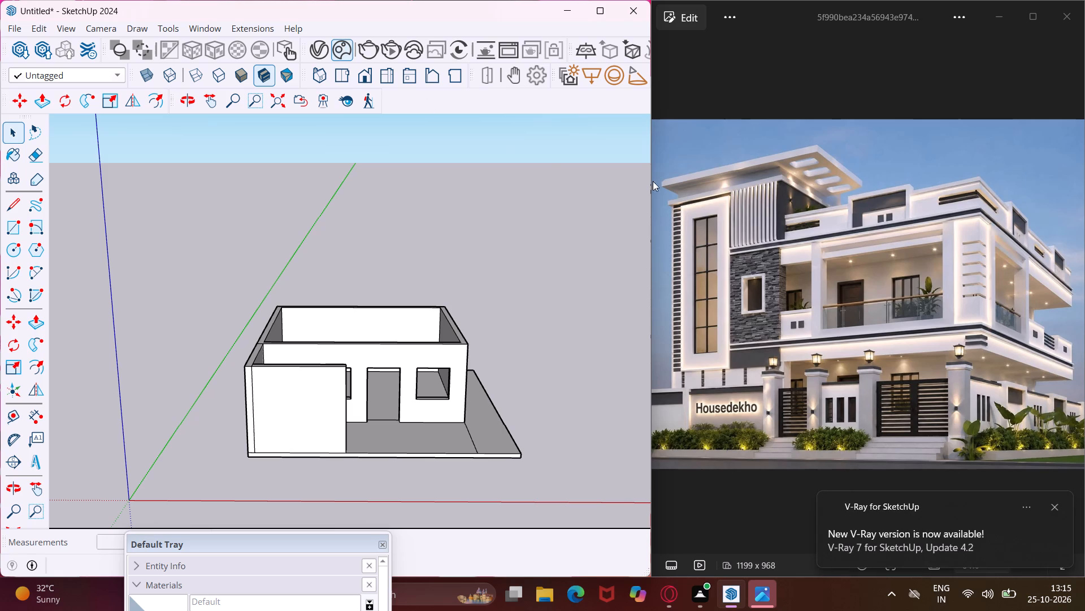
pyautogui.click(1052, 501)
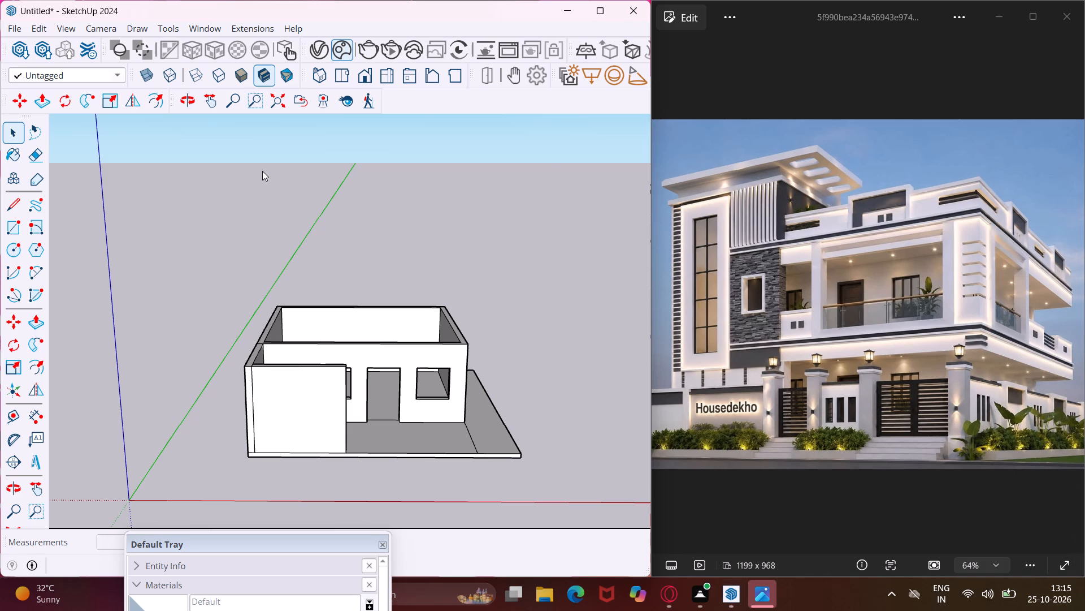
pyautogui.click(344, 49)
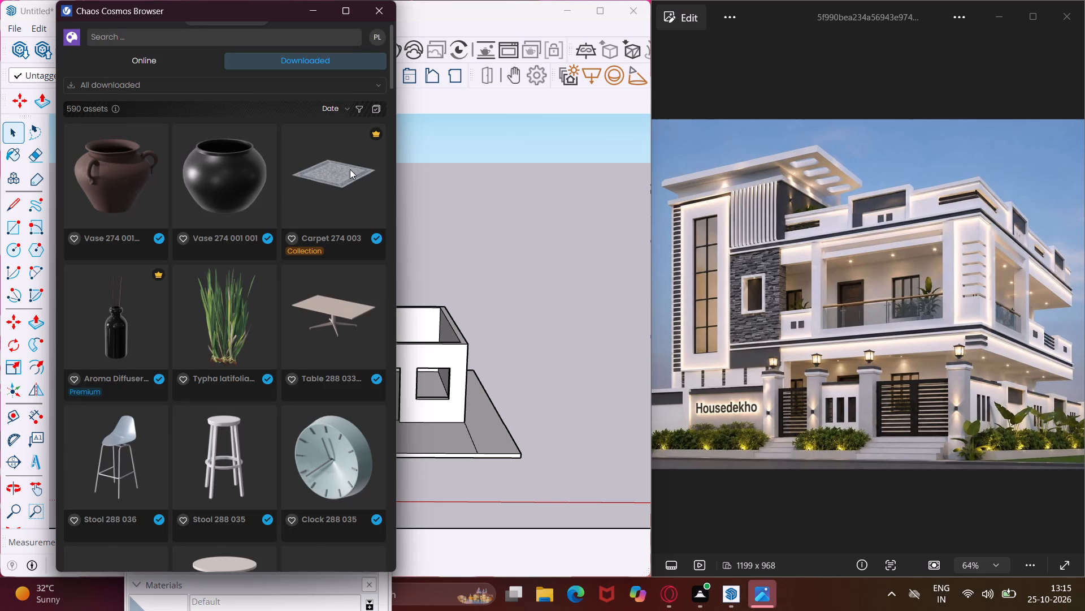
pyautogui.scroll(-9, 219, 259)
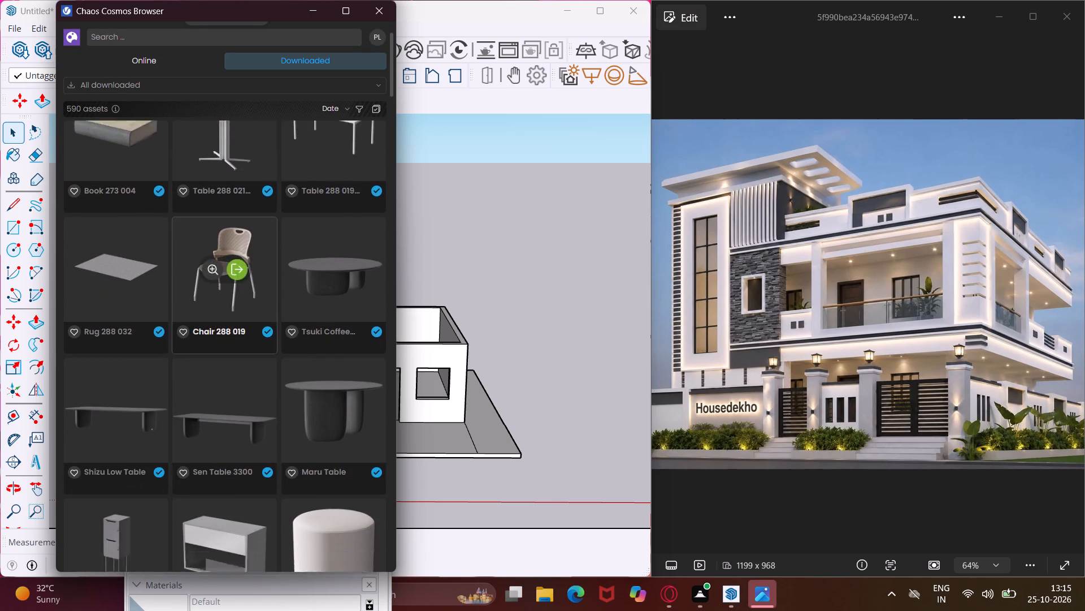
pyautogui.scroll(-2, 223, 277)
pyautogui.scroll(6, 223, 277)
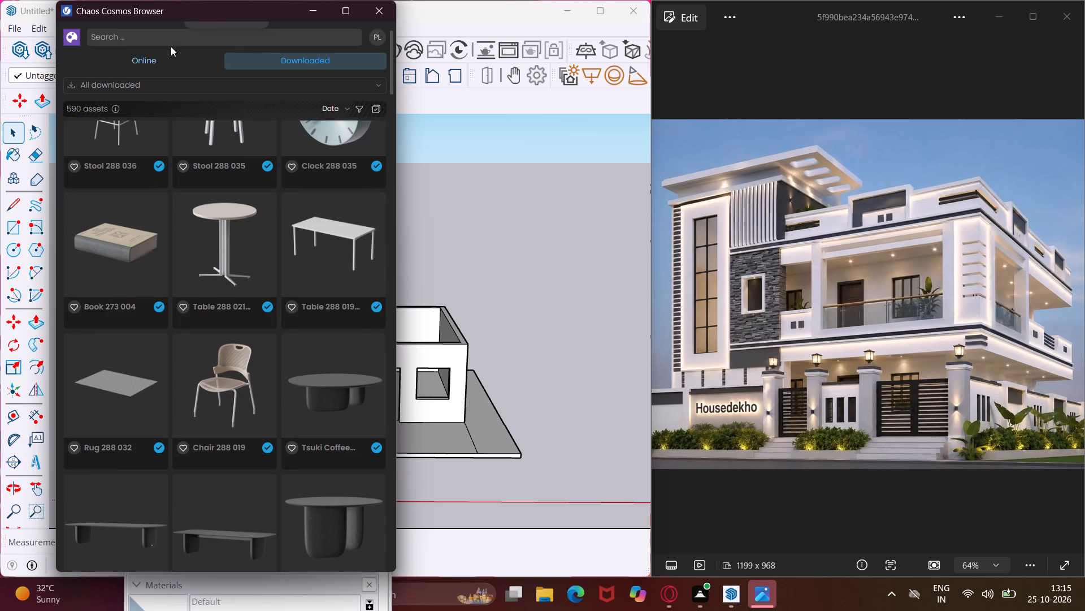
# Search the downloaded assets for door and place Door 243 053 on the porch floor in front of the doorway.
pyautogui.click(167, 37)
pyautogui.click(160, 89)
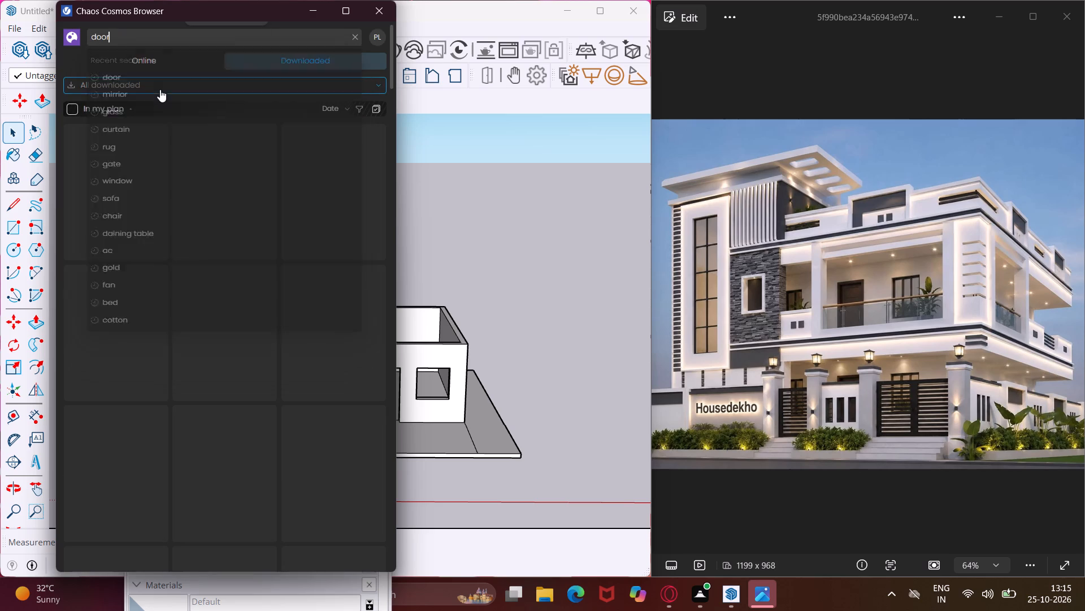
pyautogui.scroll(-7, 212, 226)
pyautogui.scroll(1, 212, 226)
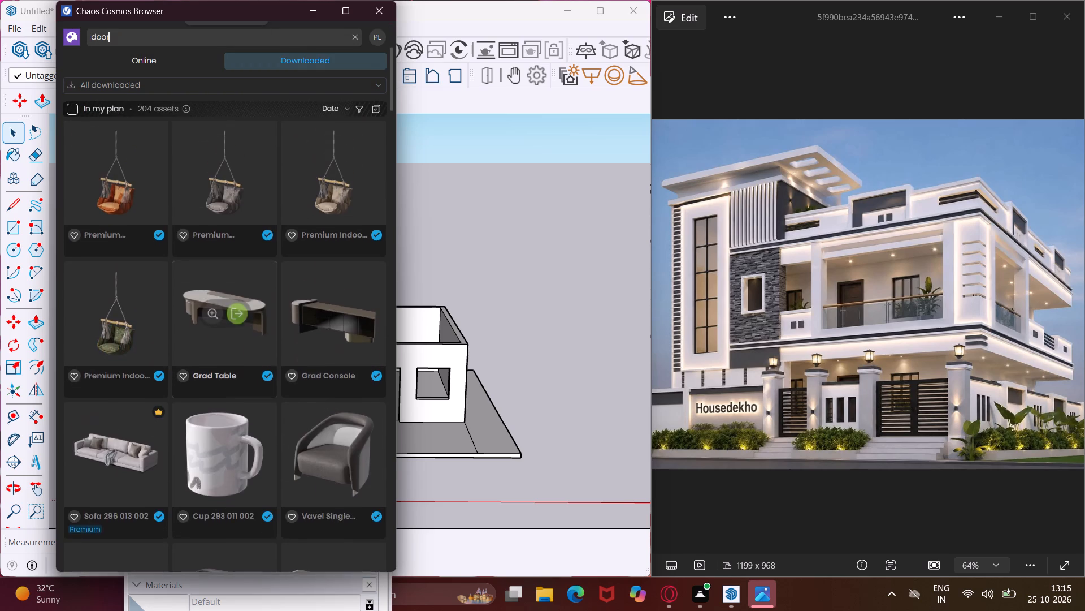
pyautogui.scroll(-11, 212, 226)
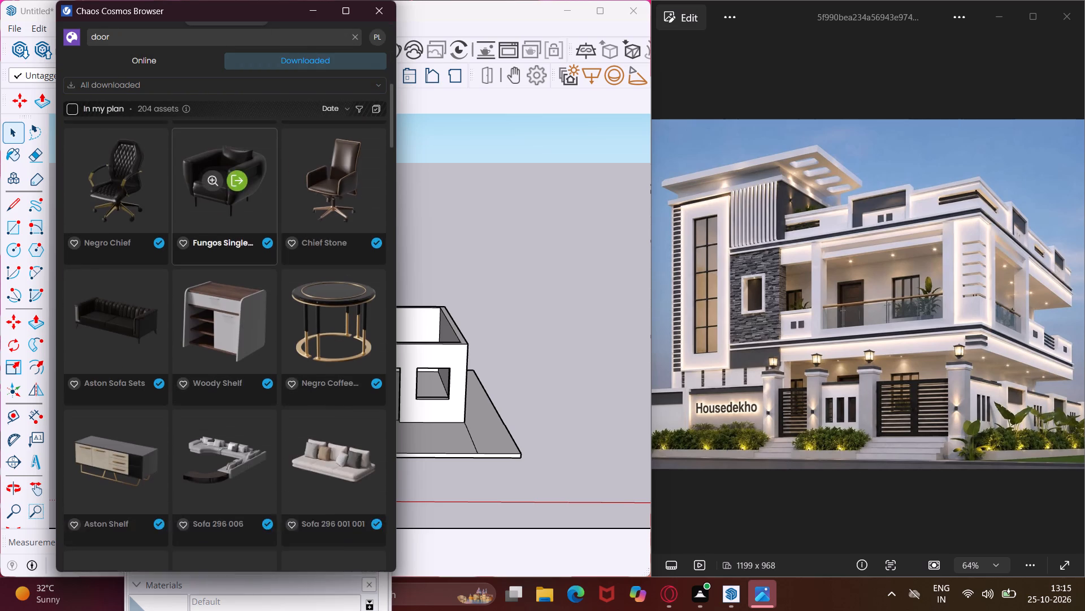
pyautogui.scroll(-11, 212, 226)
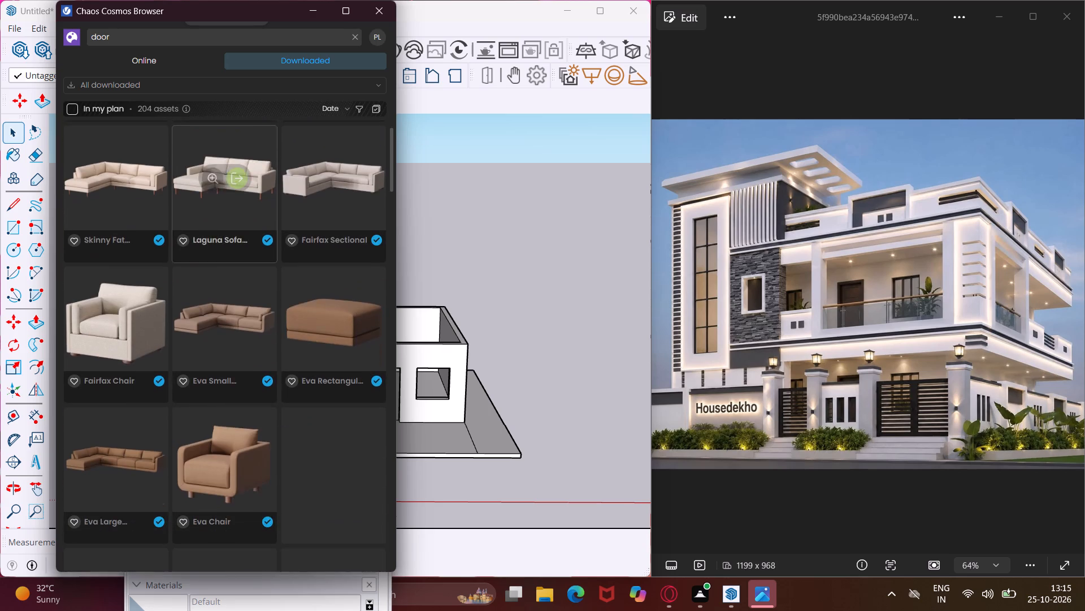
pyautogui.scroll(-12, 212, 226)
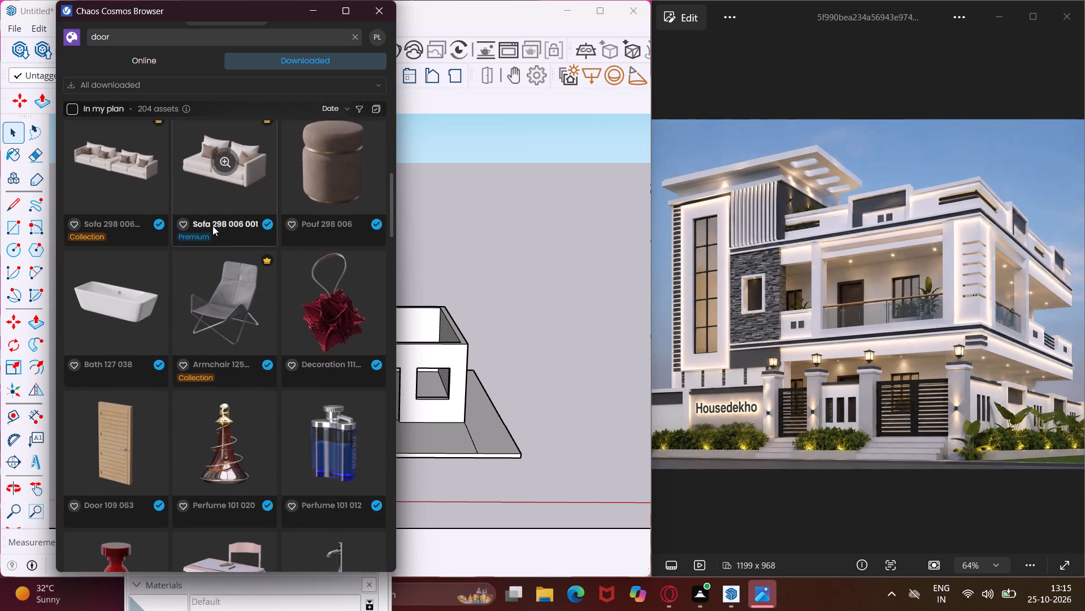
pyautogui.scroll(-14, 212, 226)
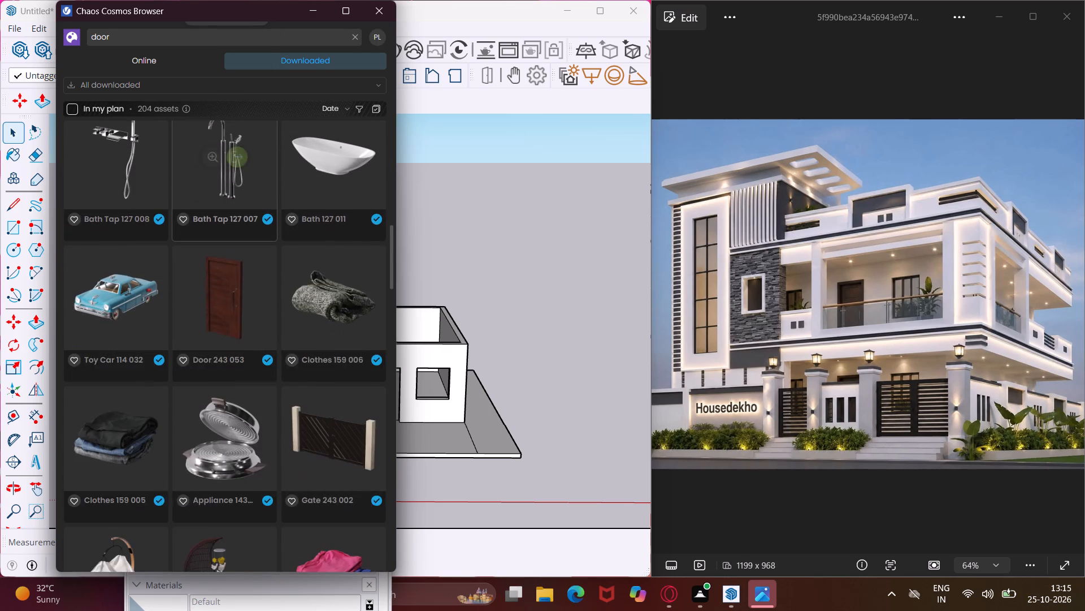
pyautogui.scroll(-2, 212, 226)
pyautogui.scroll(4, 212, 226)
pyautogui.scroll(-2, 212, 226)
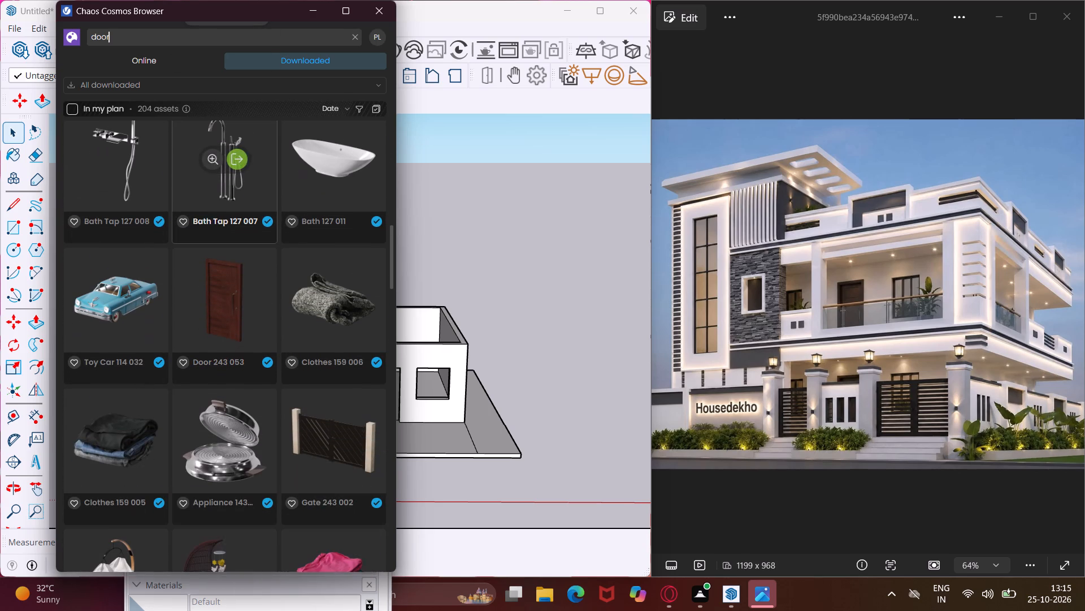
pyautogui.click(237, 301)
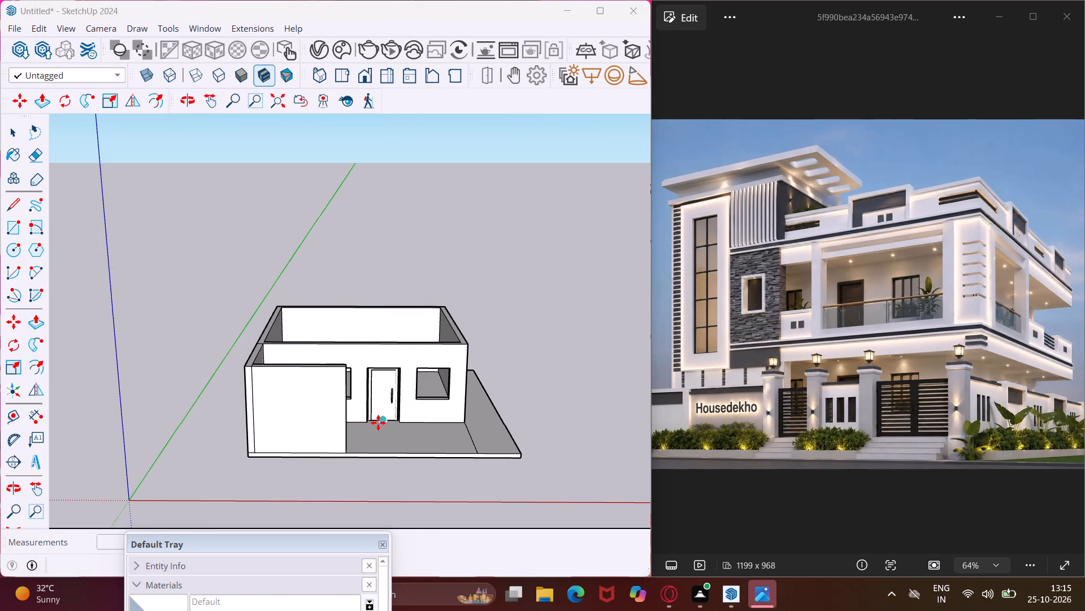
pyautogui.scroll(5, 378, 423)
pyautogui.click(381, 436)
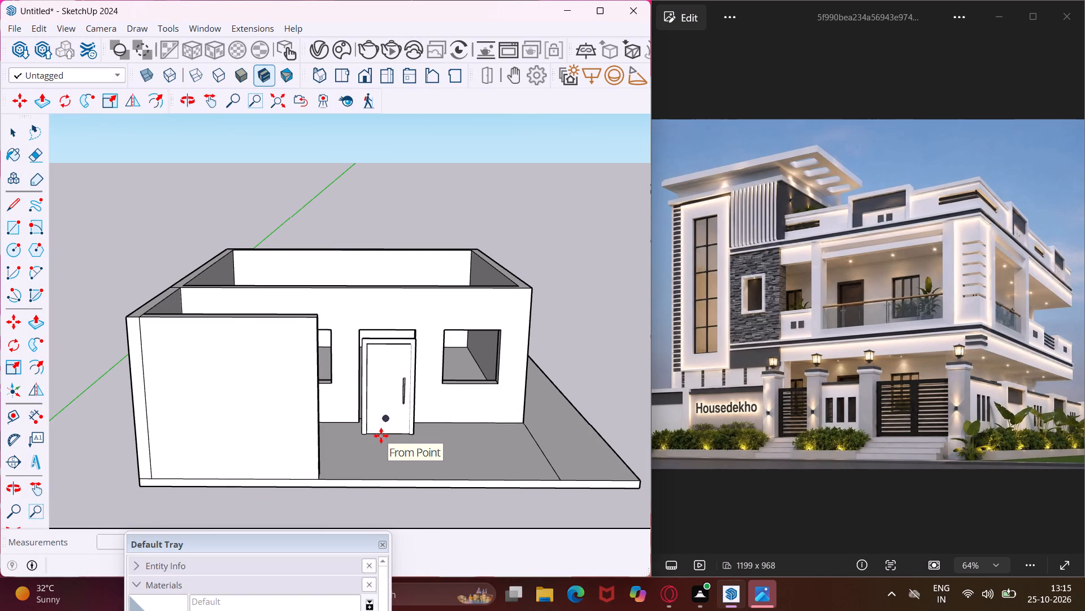
pyautogui.press('Escape')
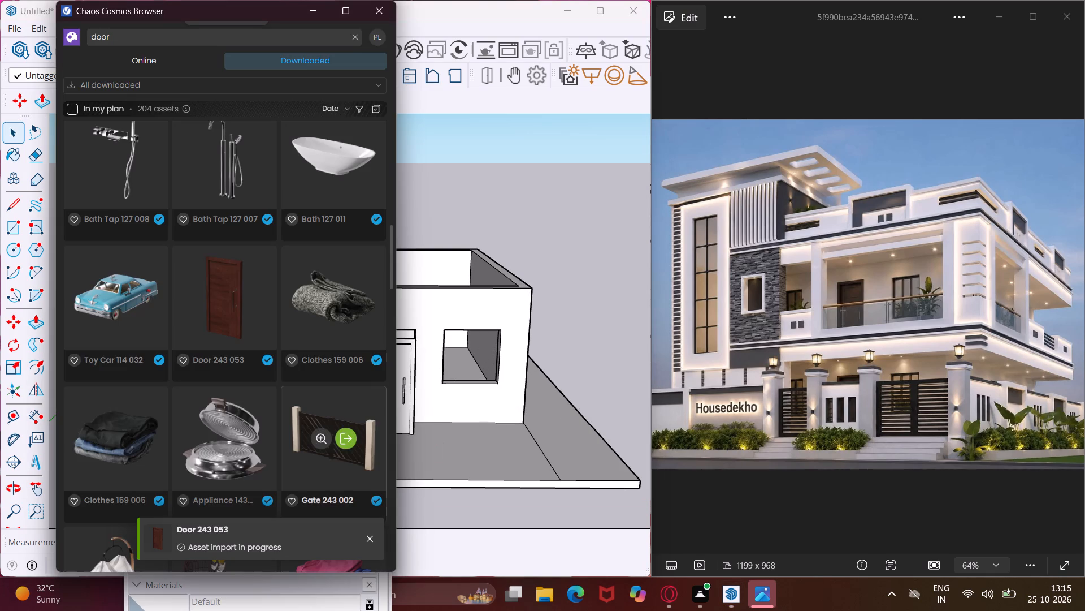
# Replace the asset search term with window, keeping to the downloaded assets.
pyautogui.click(204, 40)
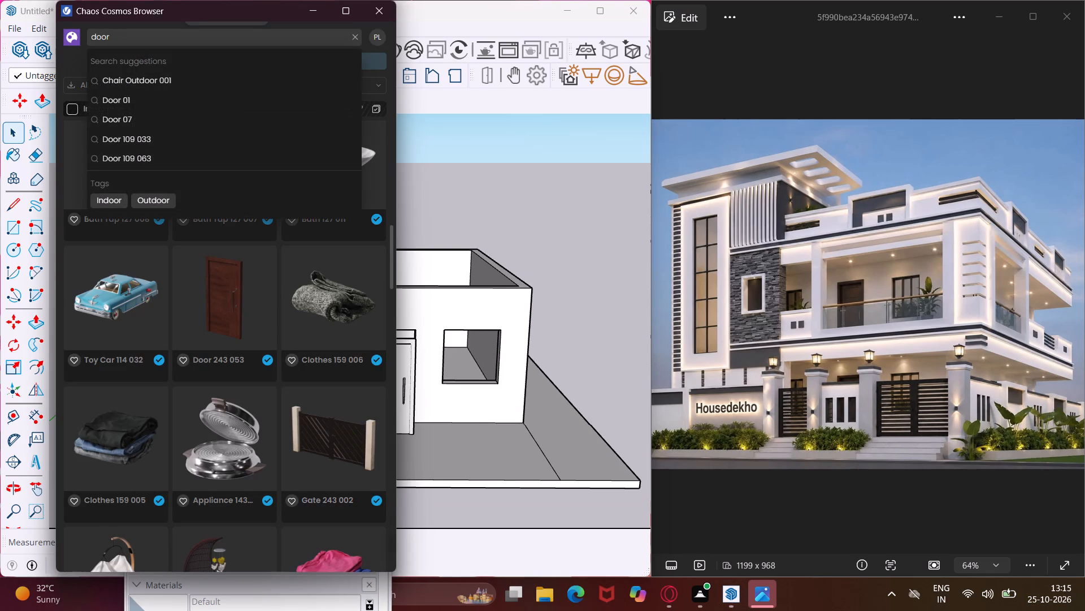
pyautogui.press('BackSpace')
pyautogui.press('BackSpace')
pyautogui.press('BackSpace')
pyautogui.press('BackSpace')
pyautogui.press('BackSpace')
pyautogui.press('BackSpace')
pyautogui.press('BackSpace')
pyautogui.press('BackSpace')
pyautogui.press('BackSpace')
pyautogui.press('BackSpace')
pyautogui.press('BackSpace')
pyautogui.press('BackSpace')
pyautogui.press('BackSpace')
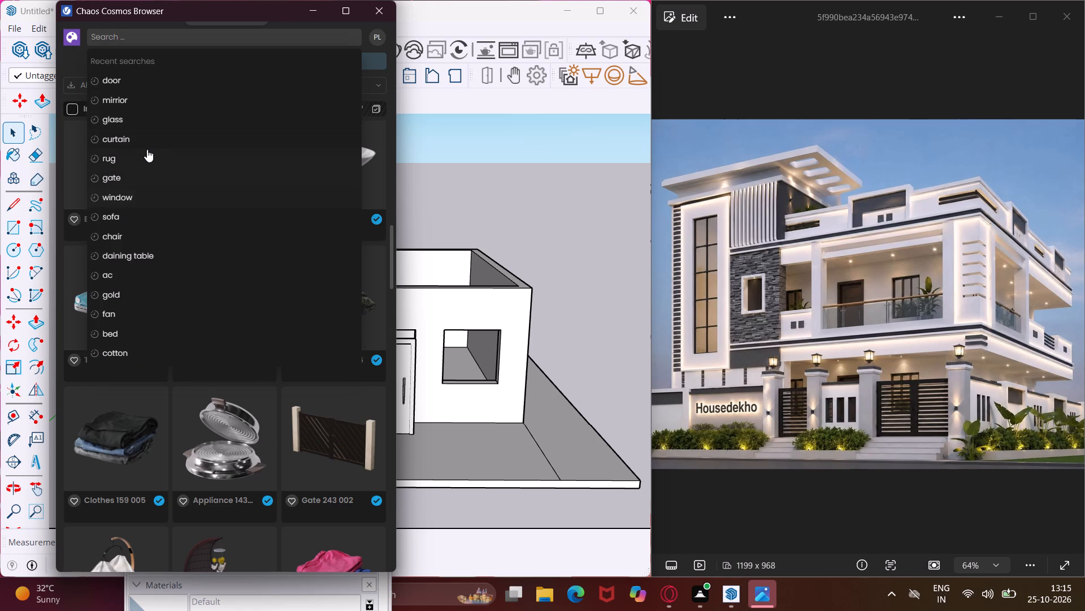
pyautogui.click(145, 192)
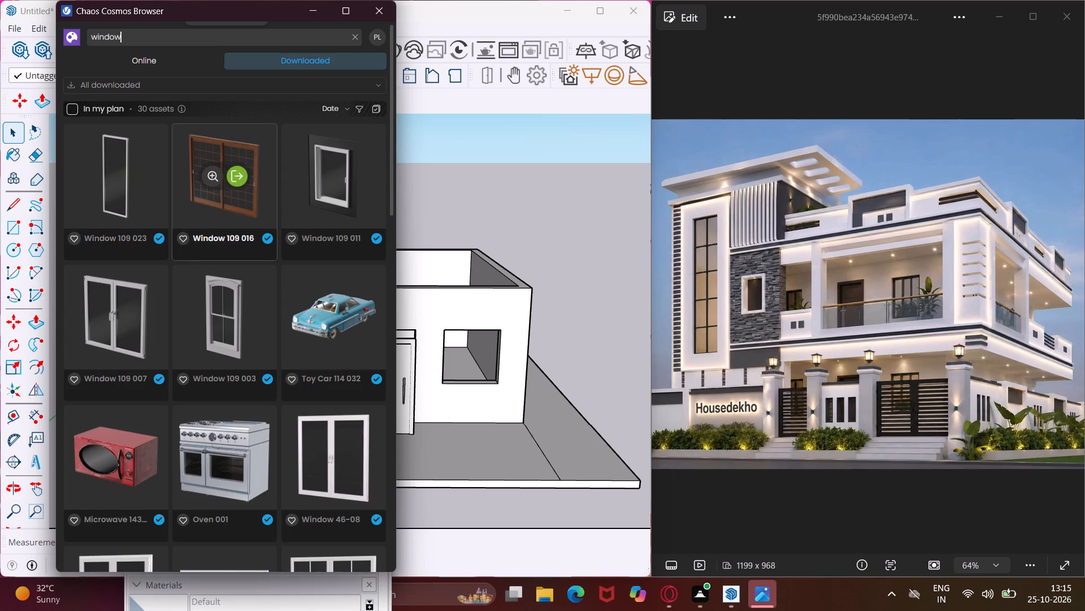
# Find the two-pane Window 46-10 and place one on the porch floor, in front of the window opening beside the doorway.
pyautogui.scroll(-4, 182, 250)
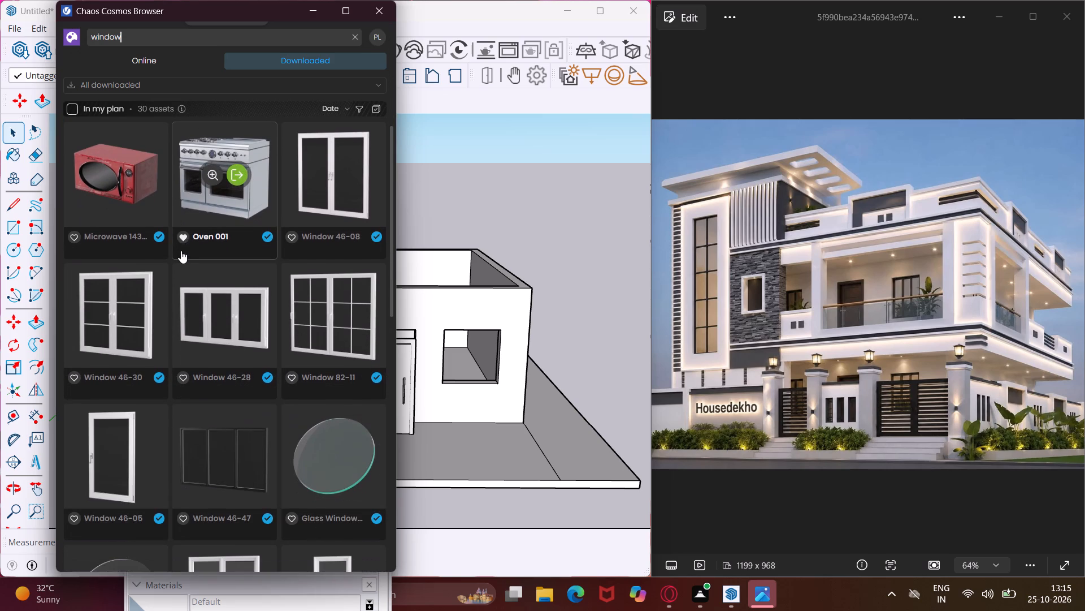
pyautogui.scroll(-5, 181, 251)
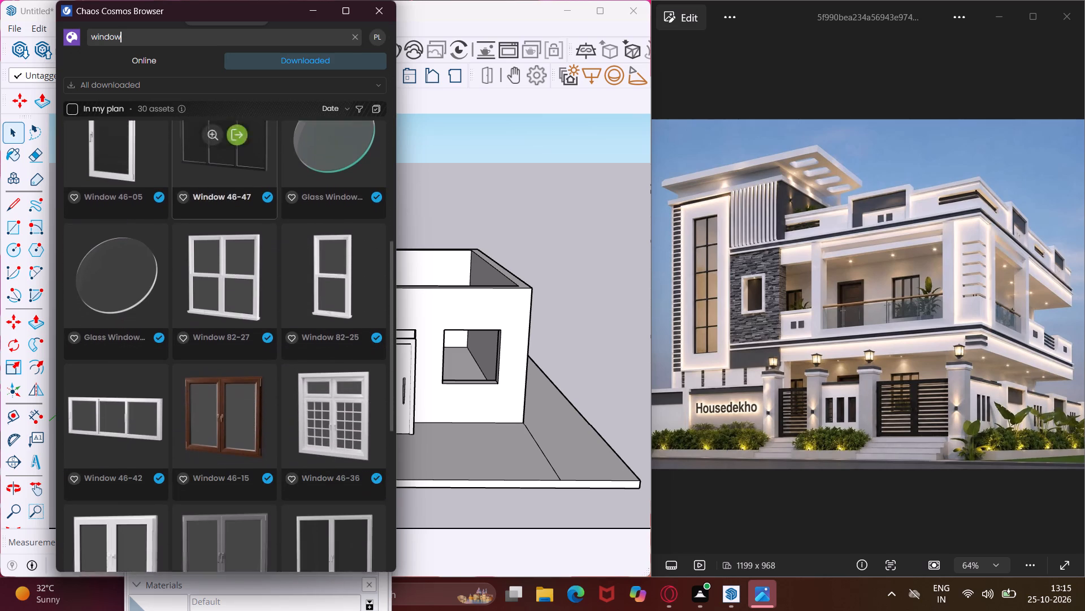
pyautogui.scroll(-10, 181, 251)
pyautogui.scroll(2, 181, 251)
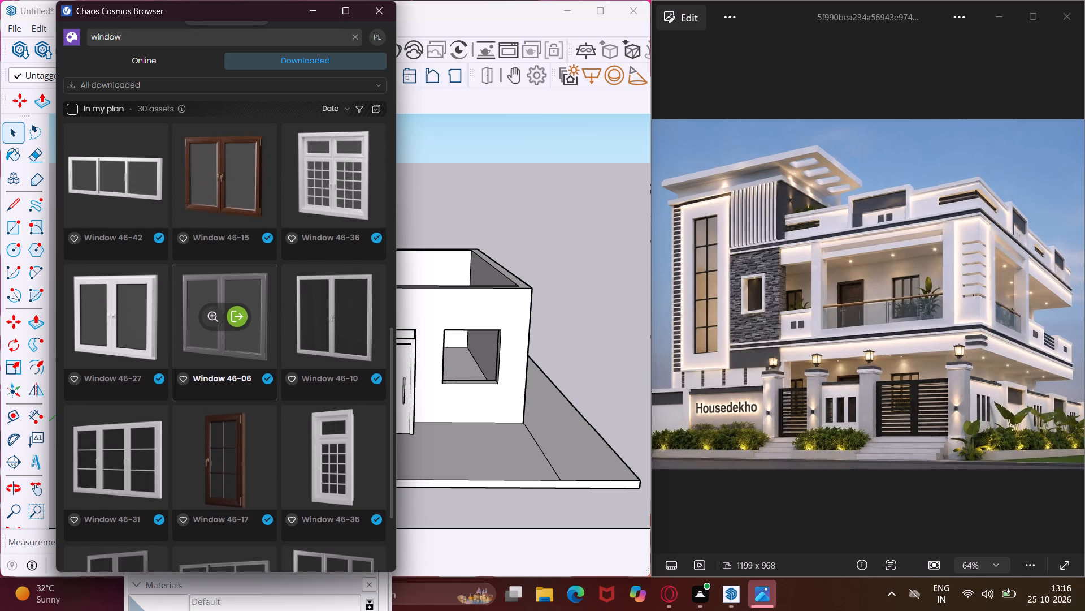
pyautogui.scroll(3, 181, 251)
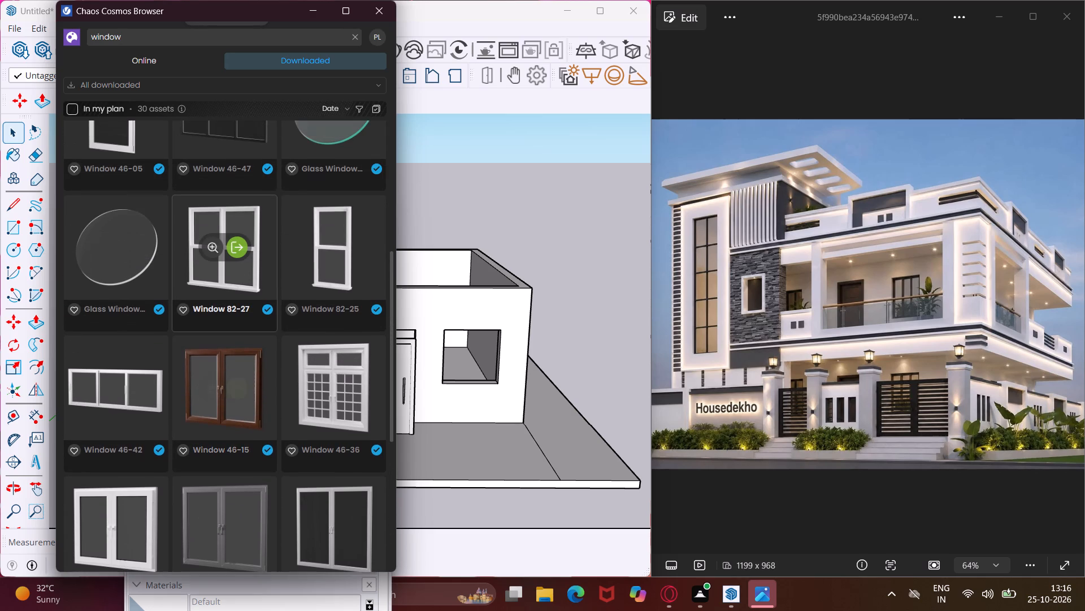
pyautogui.scroll(-2, 181, 251)
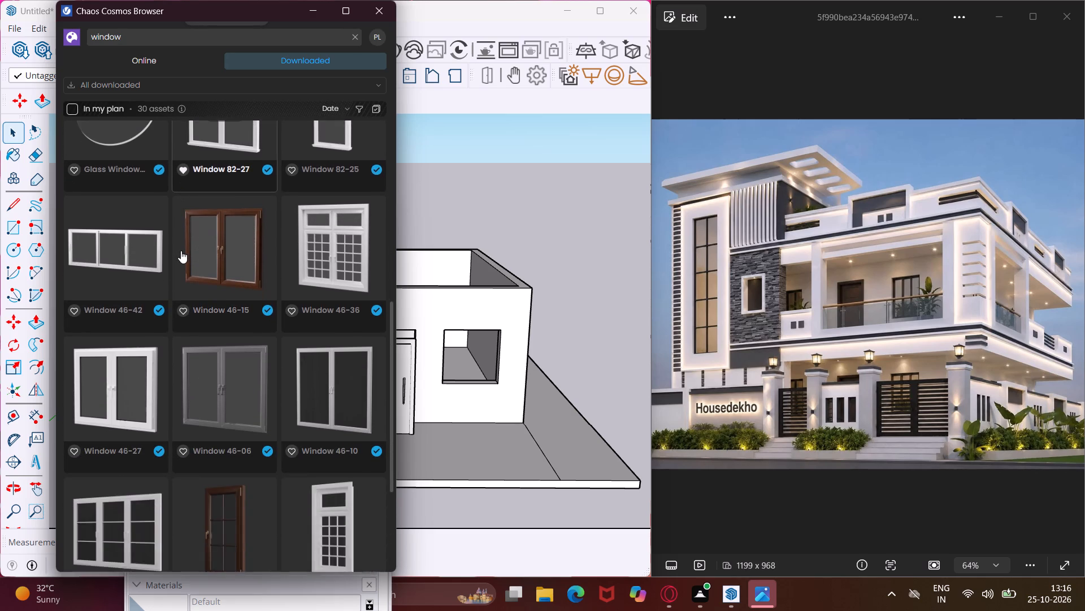
pyautogui.scroll(-1, 181, 251)
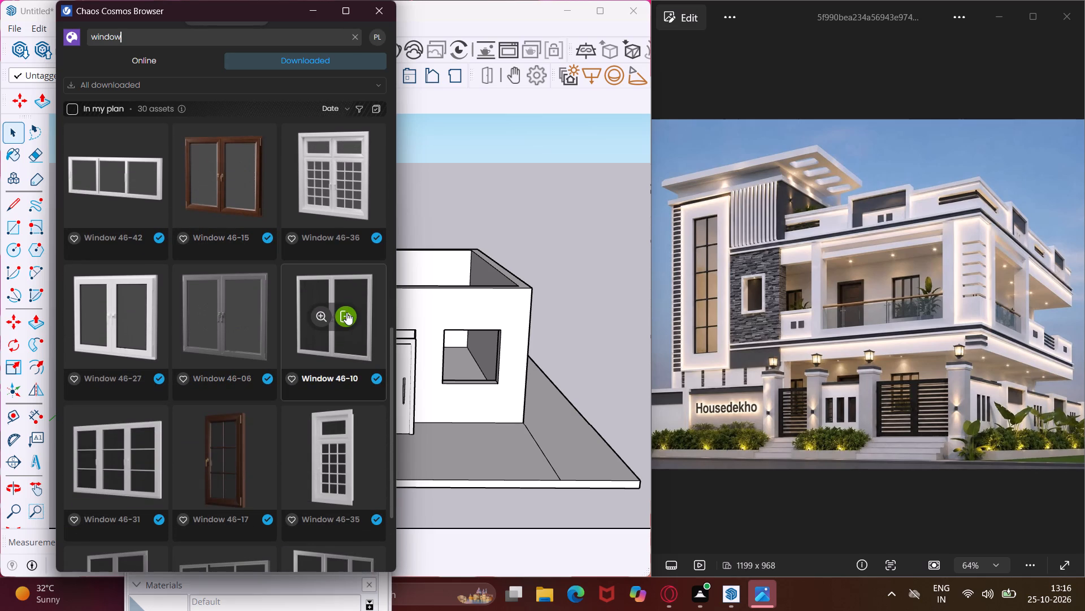
pyautogui.click(343, 312)
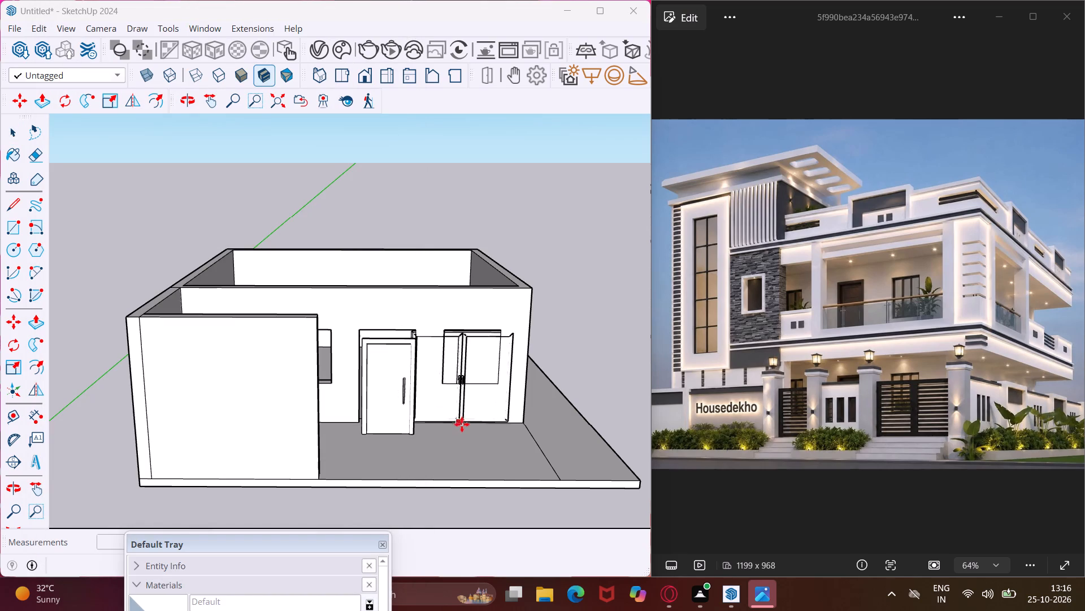
pyautogui.click(502, 450)
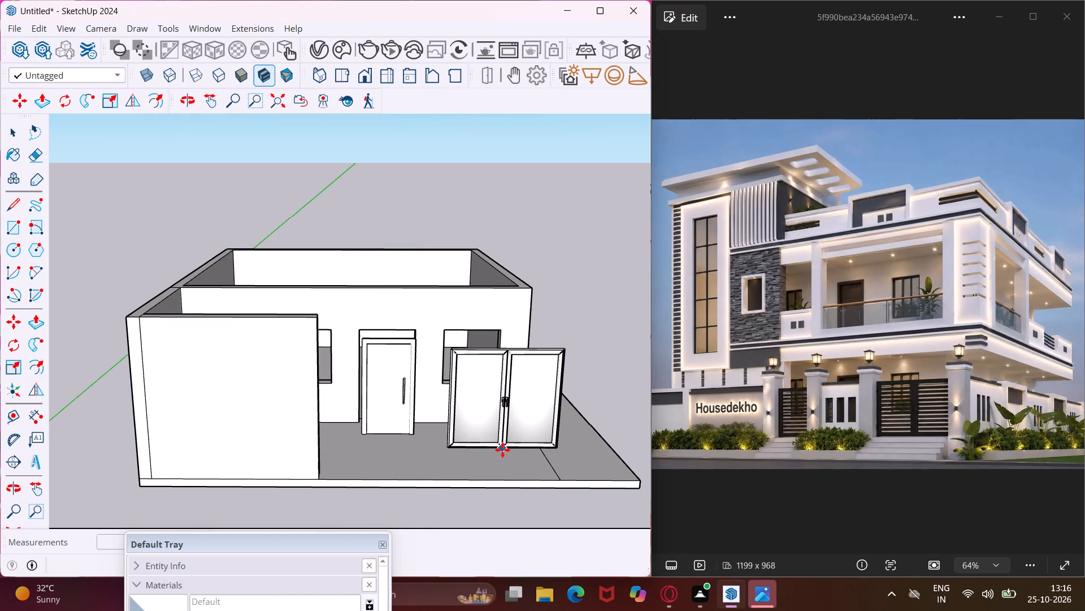
pyautogui.press('Escape')
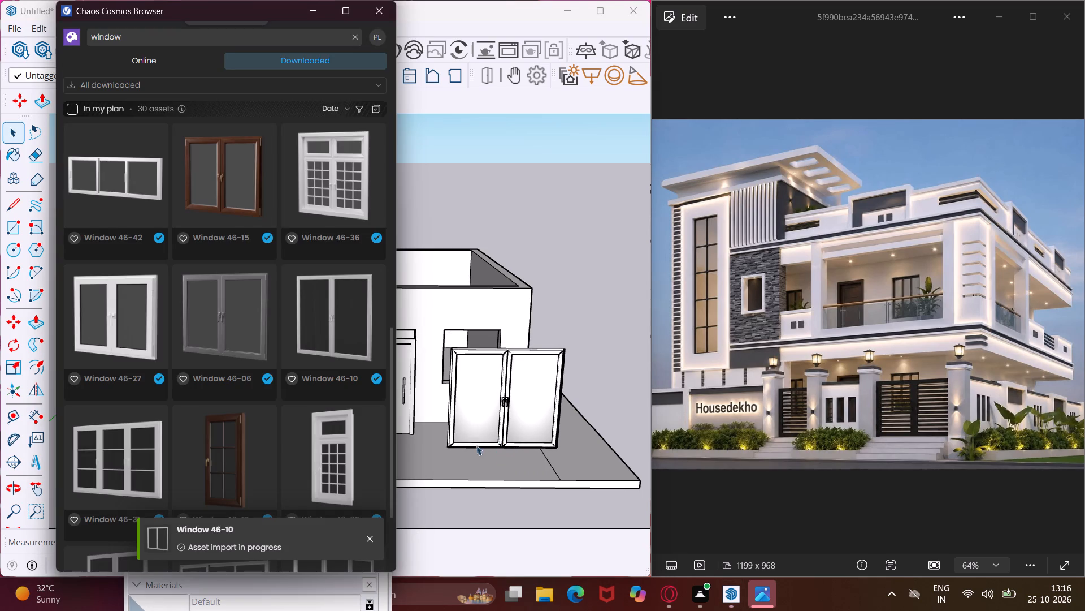
# Replace the asset search term with curtain, keeping to the downloaded assets.
pyautogui.click(201, 37)
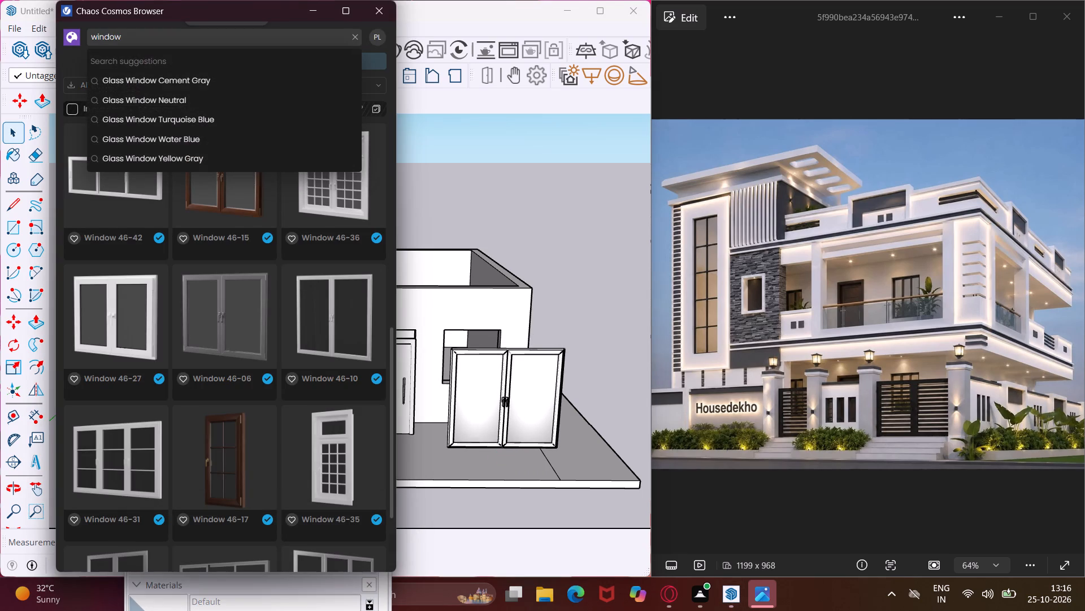
pyautogui.press('BackSpace')
pyautogui.press('BackSpace')
pyautogui.press('BackSpace')
pyautogui.press('BackSpace')
pyautogui.press('BackSpace')
pyautogui.press('BackSpace')
pyautogui.press('BackSpace')
pyautogui.press('BackSpace')
pyautogui.press('BackSpace')
pyautogui.press('BackSpace')
pyautogui.press('BackSpace')
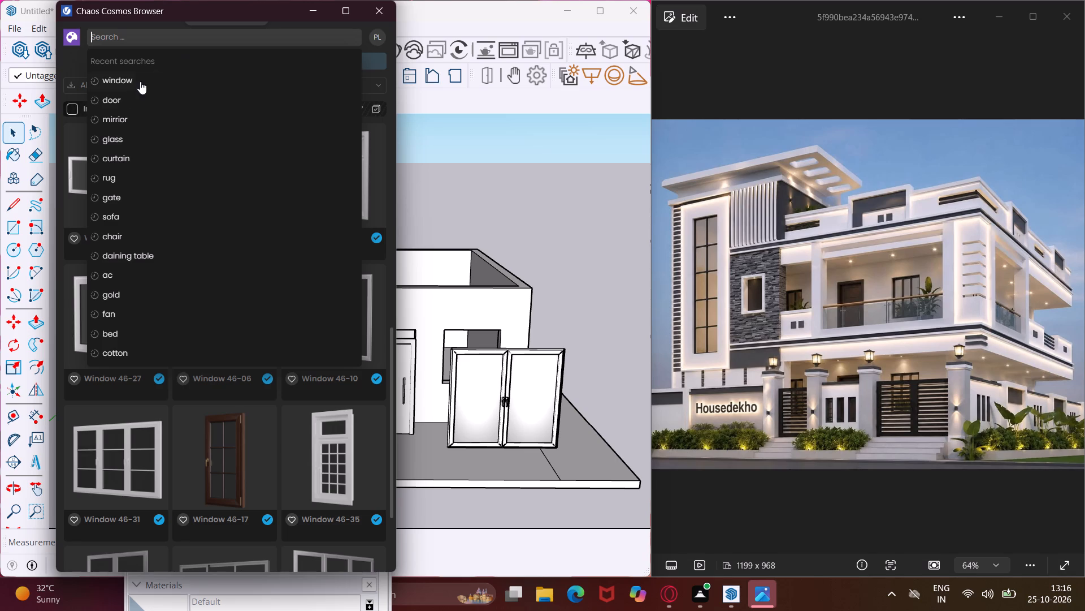
pyautogui.click(125, 158)
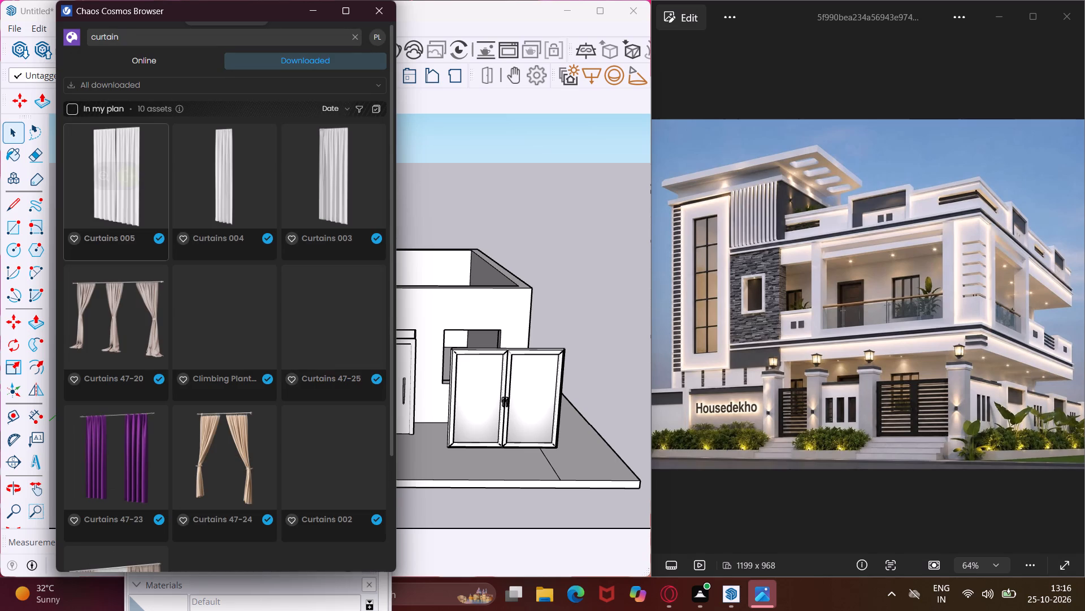
# Import Curtains 004 and place two side by side inside the room, at the window behind the projecting front wall.
pyautogui.click(232, 170)
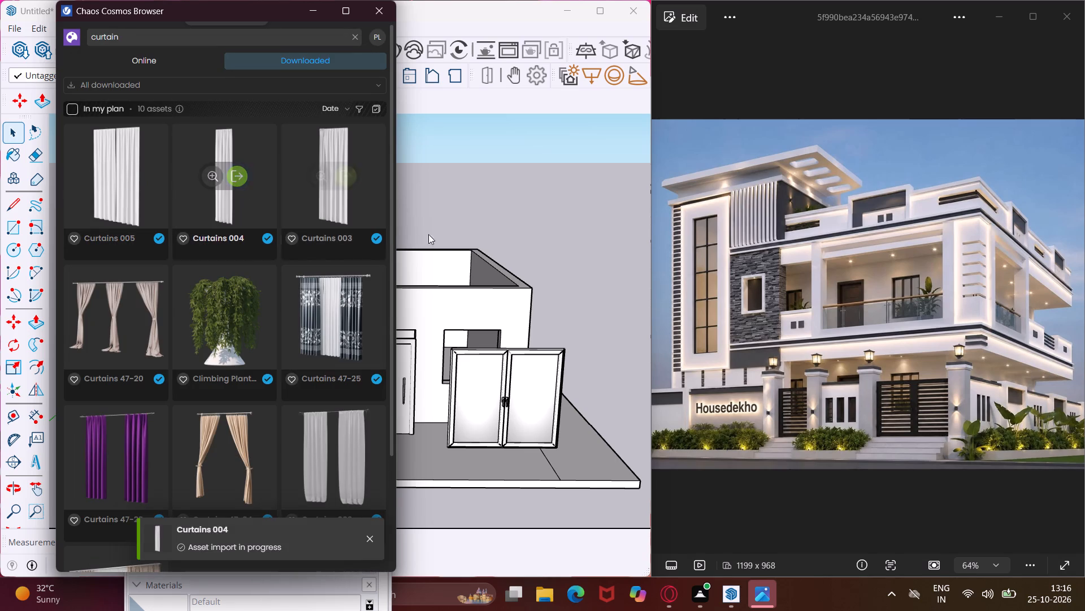
pyautogui.moveTo(435, 269); pyautogui.dragTo(108, 504, button='middle')
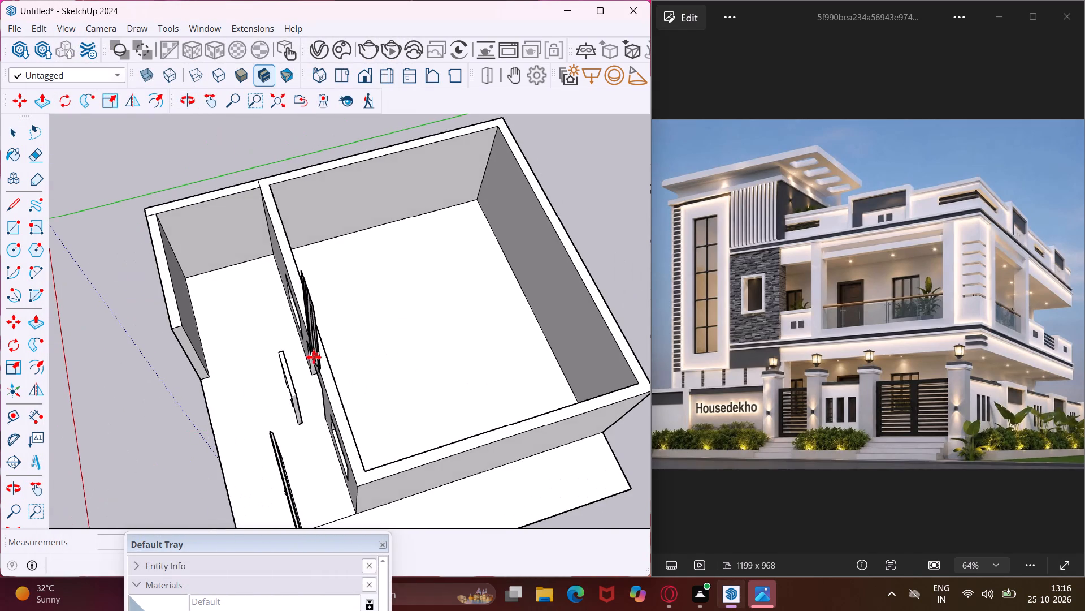
pyautogui.scroll(-4, 314, 357)
pyautogui.moveTo(326, 346); pyautogui.dragTo(190, 376, button='middle')
pyautogui.scroll(2, 338, 286)
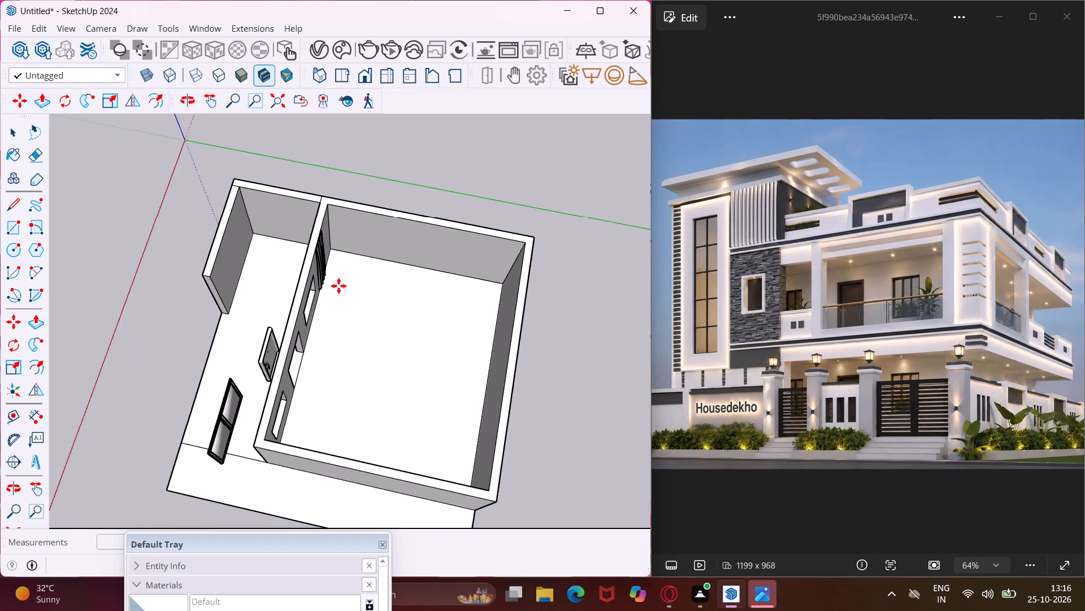
pyautogui.scroll(16, 338, 286)
pyautogui.scroll(-3, 248, 347)
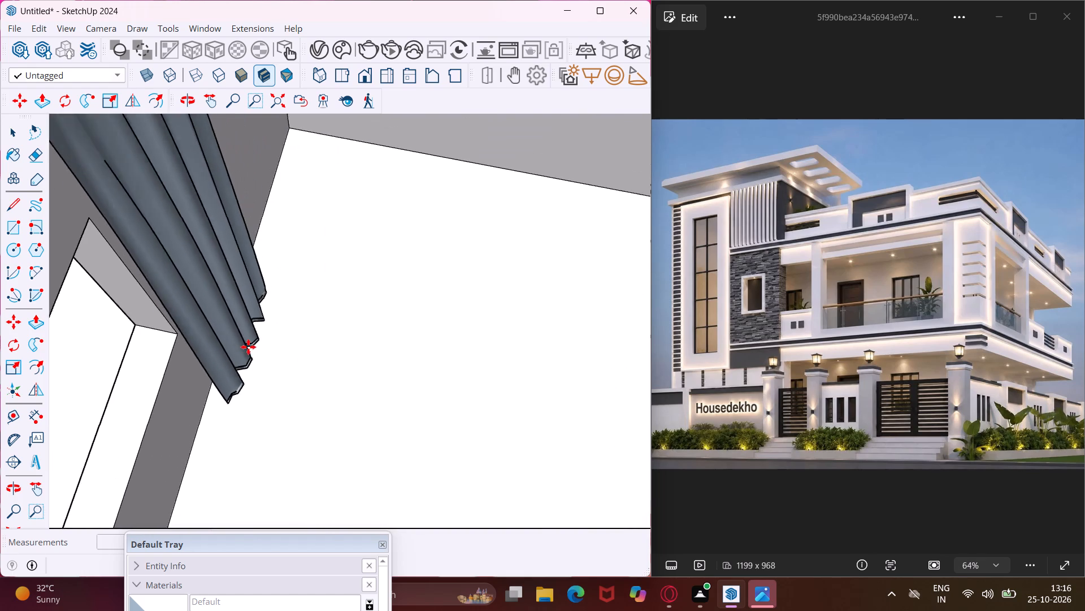
pyautogui.scroll(-1, 248, 347)
pyautogui.click(242, 391)
pyautogui.moveTo(242, 391); pyautogui.dragTo(259, 329, button='middle')
pyautogui.scroll(-4, 259, 329)
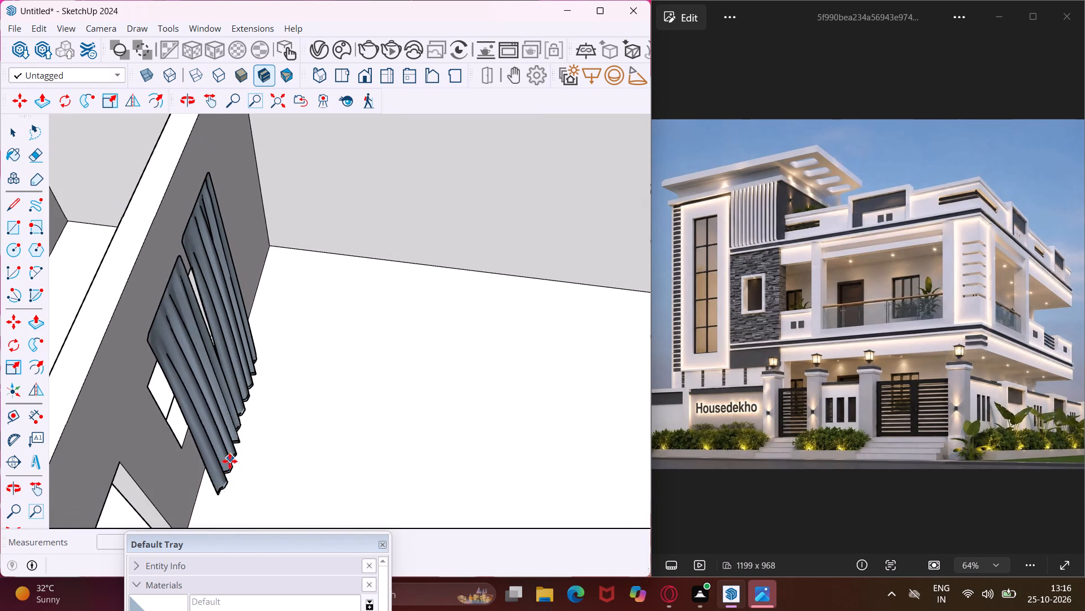
pyautogui.click(222, 474)
pyautogui.moveTo(222, 472); pyautogui.dragTo(222, 472, button='middle')
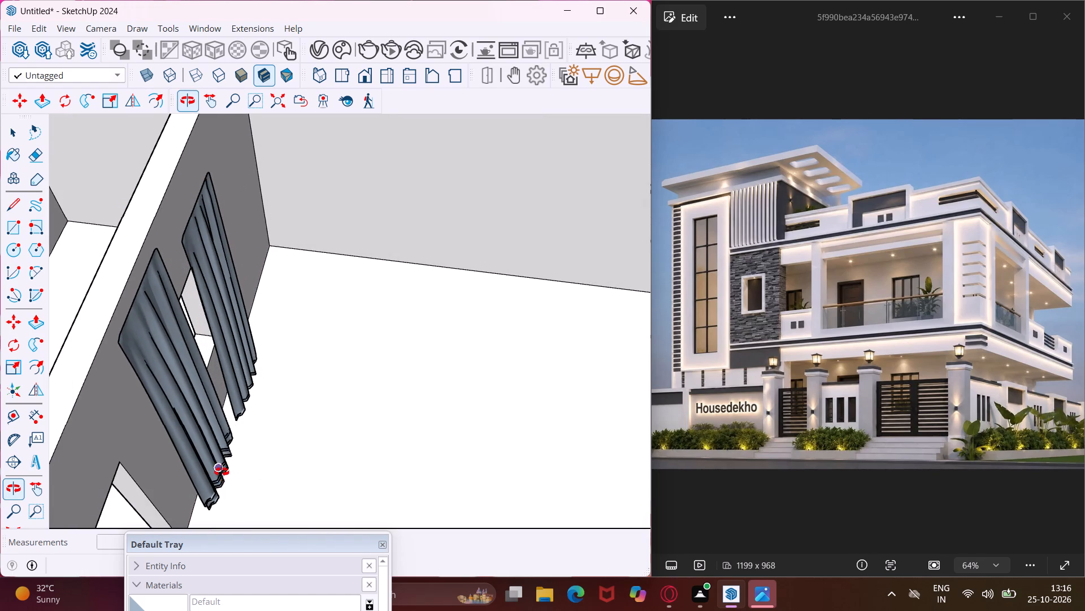
# Place two more Curtains 004 side by side inside the room, at the window on the doorway's other side.
pyautogui.moveTo(222, 472); pyautogui.dragTo(271, 375, button='middle')
pyautogui.scroll(-10, 271, 375)
pyautogui.moveTo(259, 418); pyautogui.dragTo(132, 541, button='middle')
pyautogui.scroll(5, 205, 462)
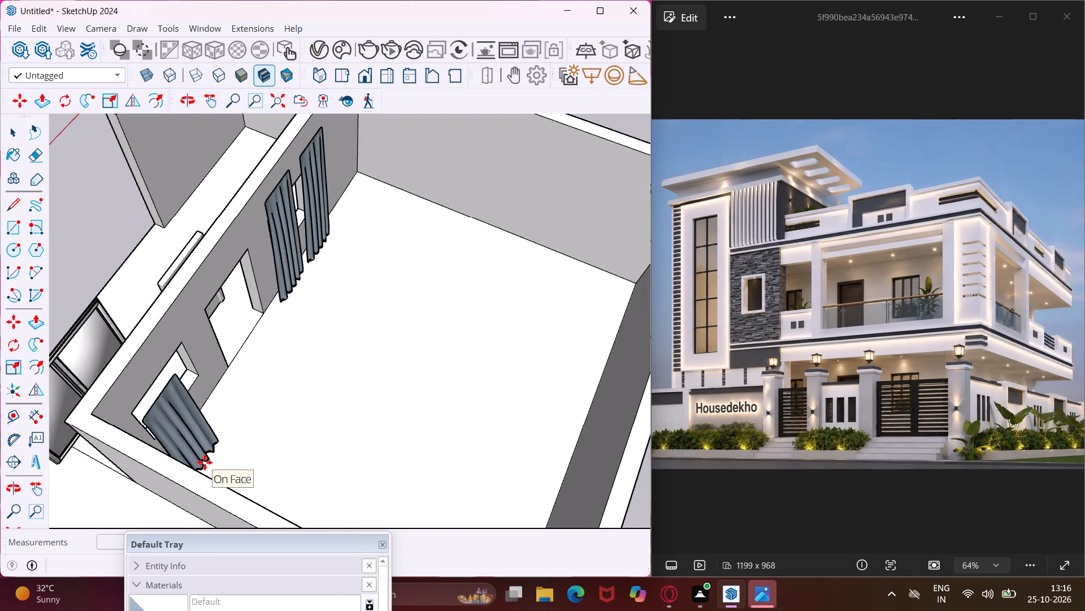
pyautogui.scroll(5, 205, 462)
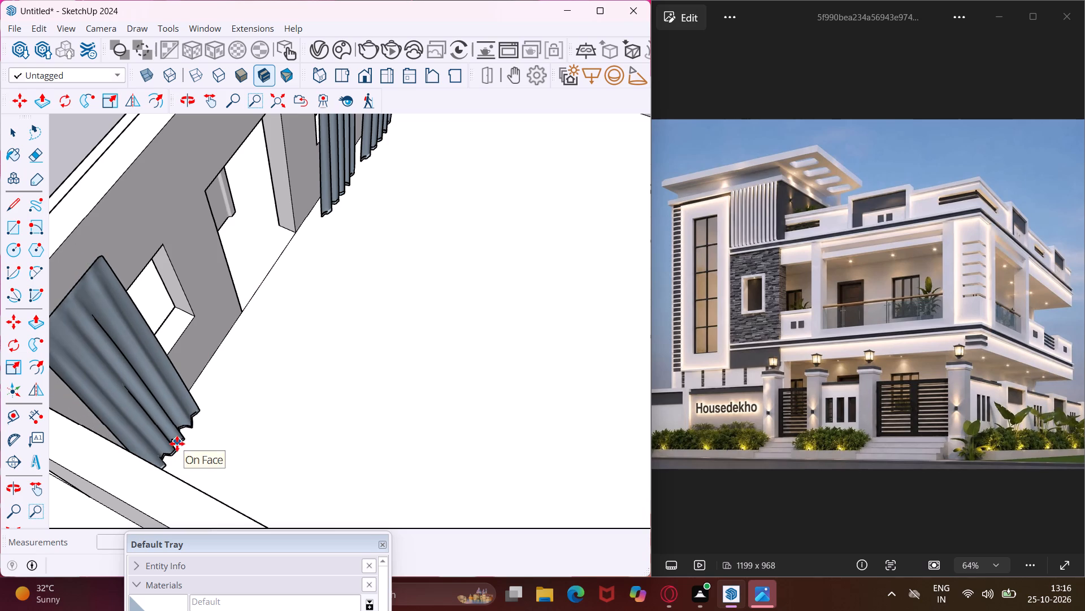
pyautogui.click(177, 444)
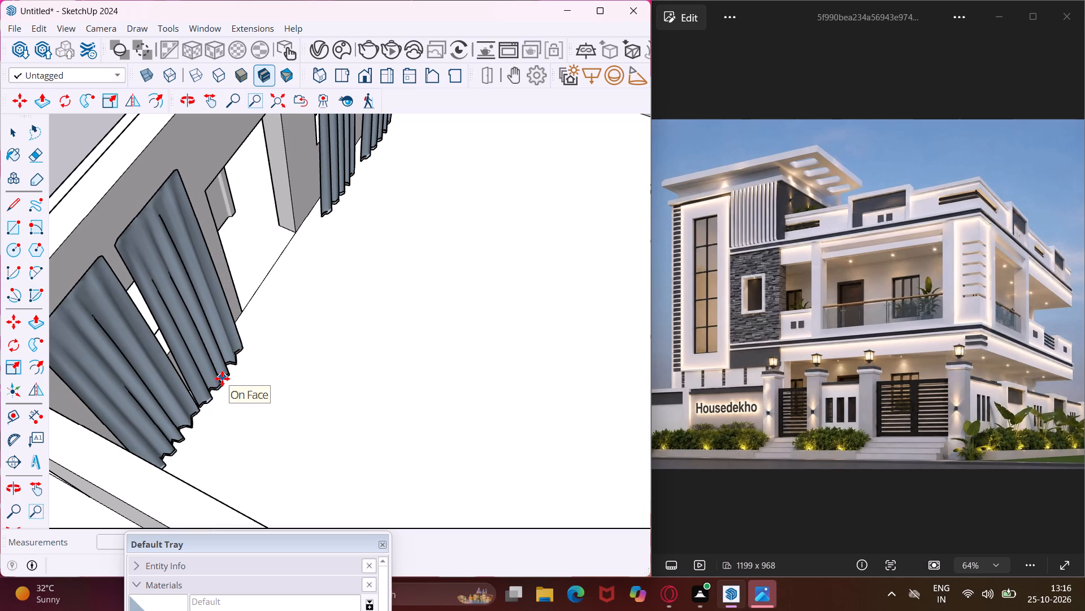
pyautogui.click(222, 378)
pyautogui.press('Escape')
# Move the Curtains 004 nearest the room corner, behind the porch Window 46-10, about 7" toward the front wall.
pyautogui.moveTo(229, 375); pyautogui.dragTo(445, 304, button='middle')
pyautogui.scroll(-2, 321, 321)
pyautogui.click(301, 328)
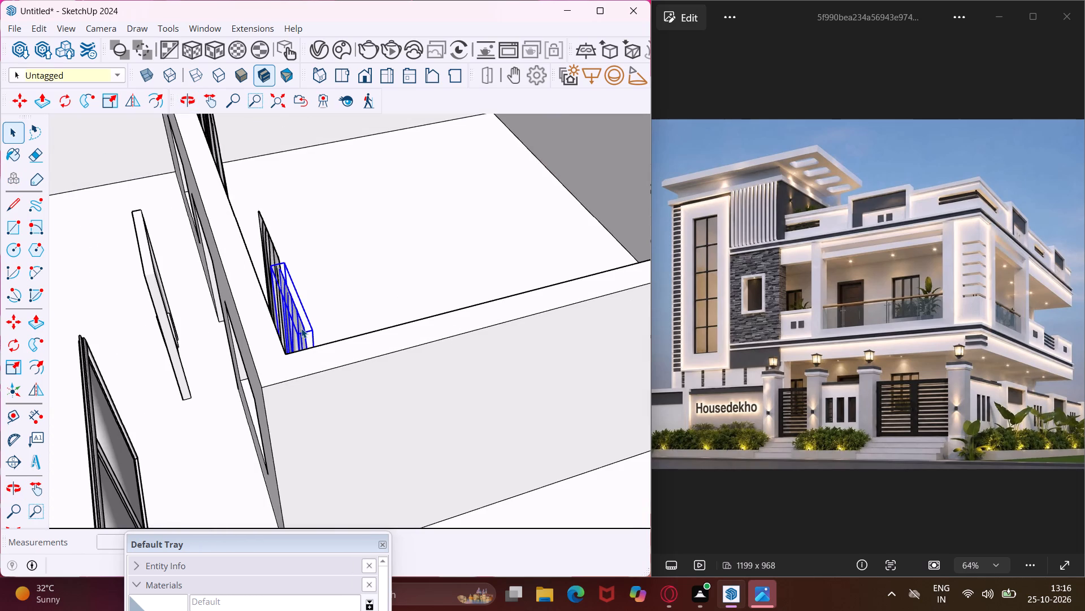
pyautogui.press('m')
pyautogui.scroll(9, 297, 330)
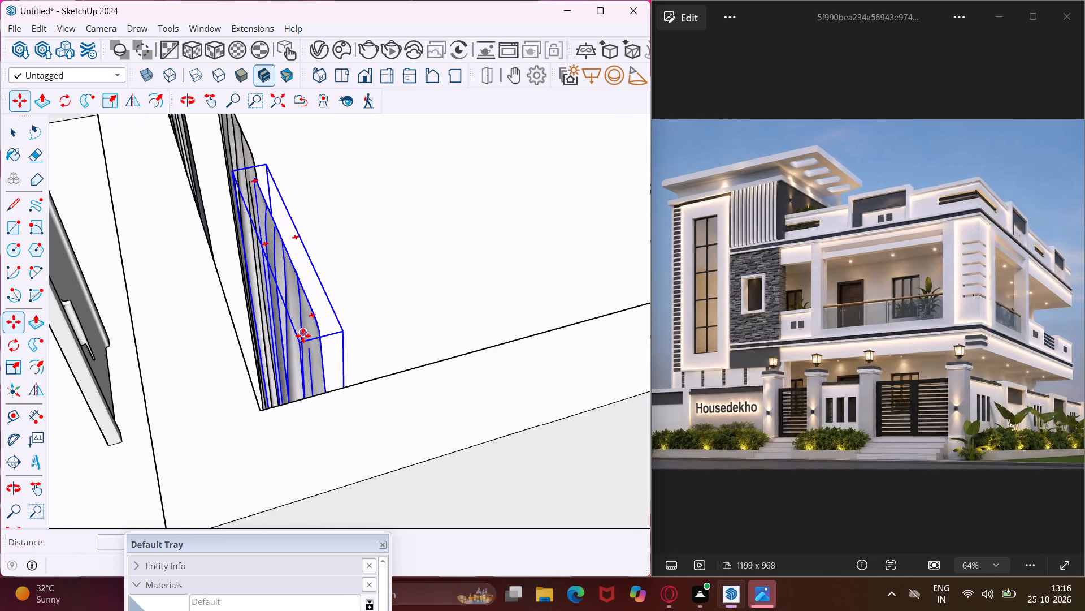
pyautogui.click(300, 342)
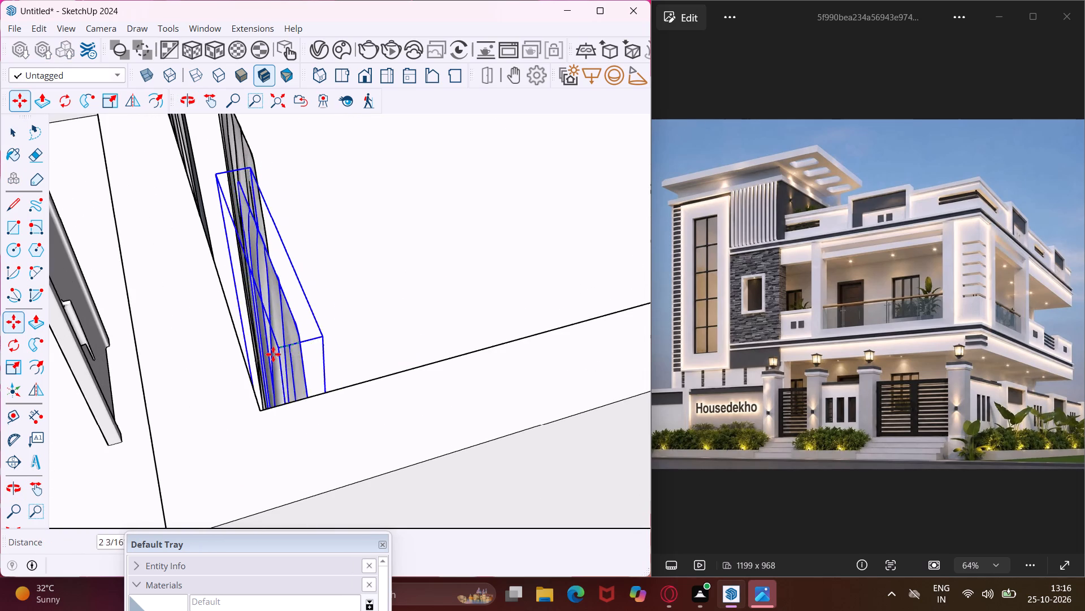
pyautogui.click(245, 356)
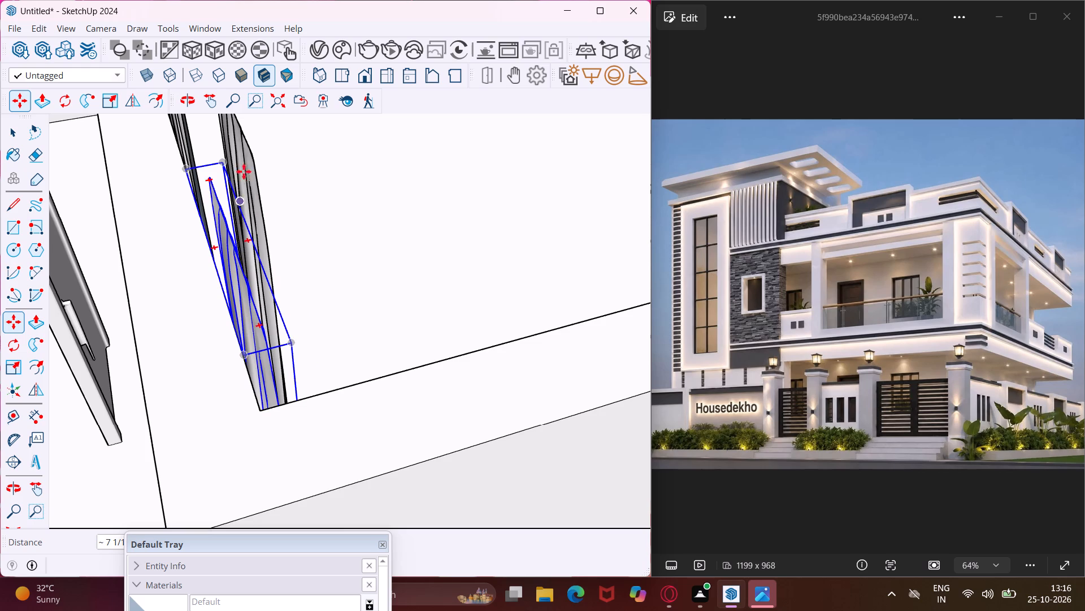
pyautogui.press('Escape')
pyautogui.press('space')
# Move the doorway-side curtain of the same pair about 7" along the green axis, up to the front wall.
pyautogui.moveTo(249, 158); pyautogui.dragTo(283, 247, button='middle')
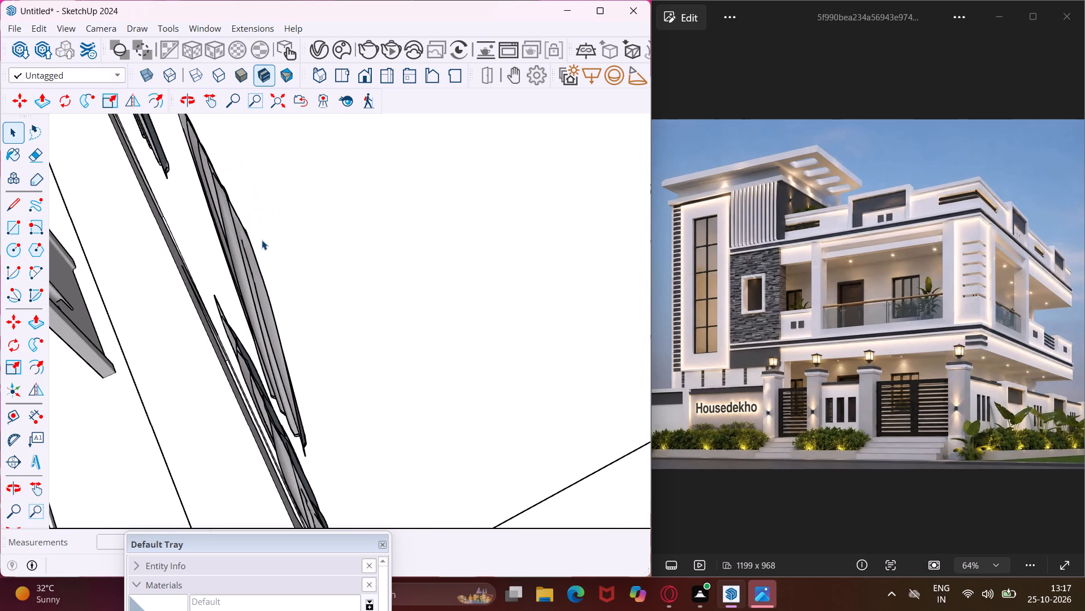
pyautogui.click(261, 238)
pyautogui.click(253, 247)
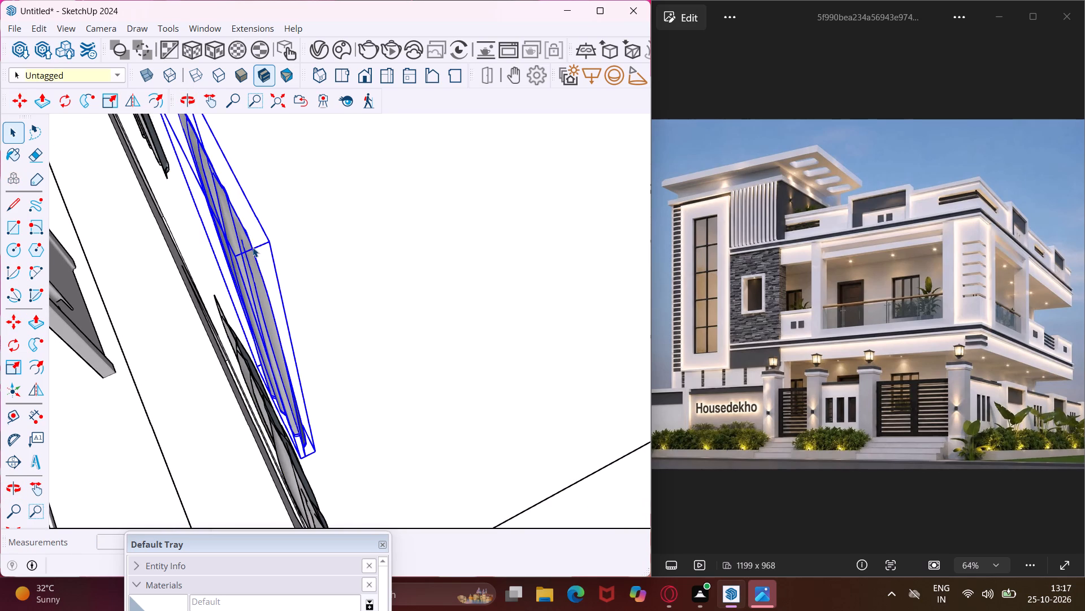
pyautogui.press('m')
pyautogui.scroll(4, 239, 256)
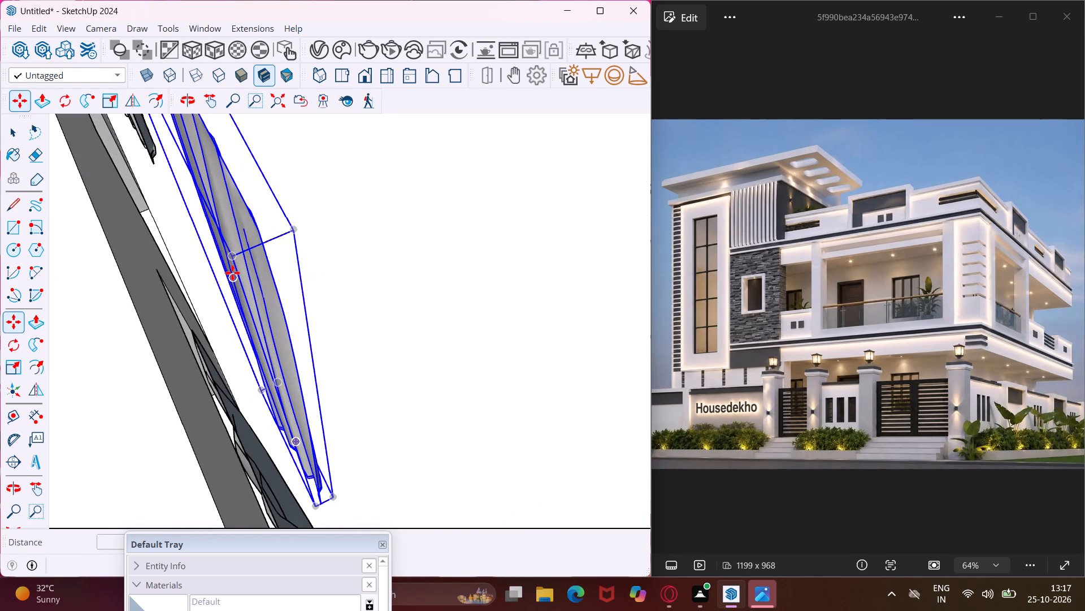
pyautogui.click(230, 260)
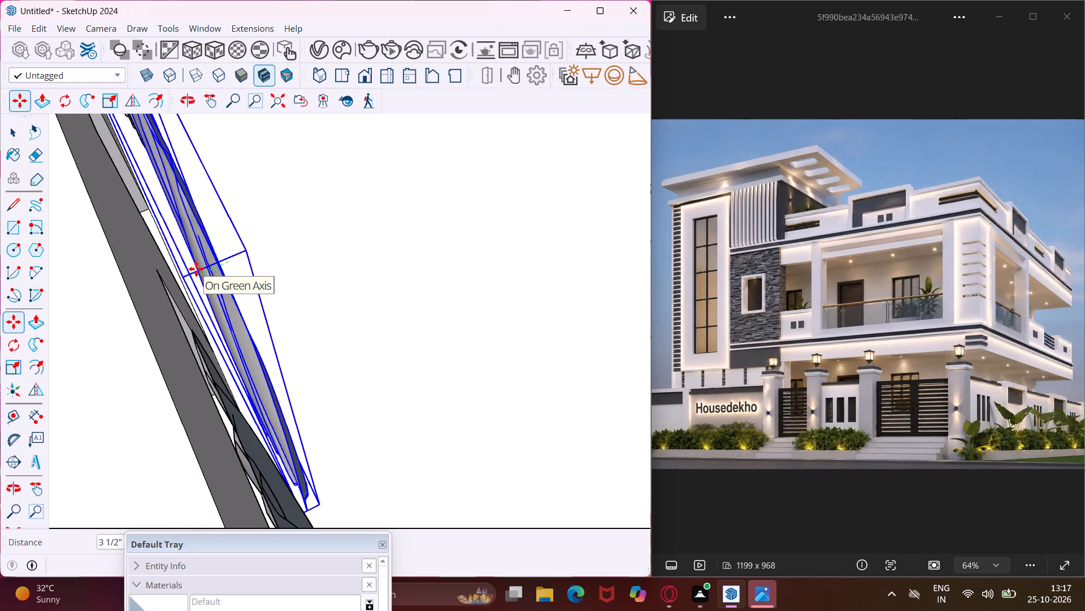
pyautogui.press('Escape')
pyautogui.moveTo(194, 268); pyautogui.dragTo(219, 256, button='middle')
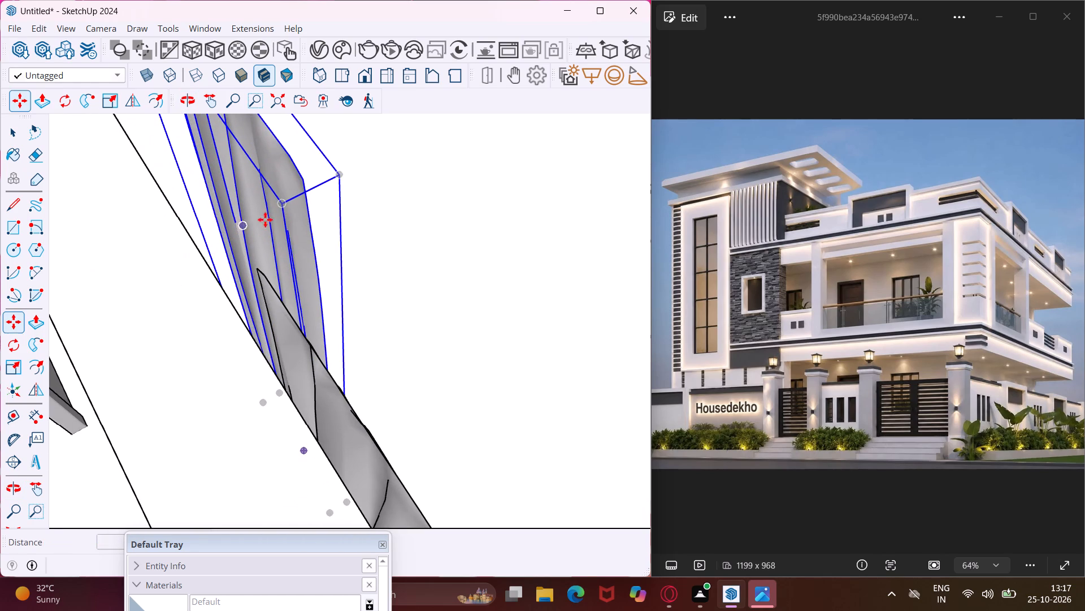
pyautogui.click(284, 202)
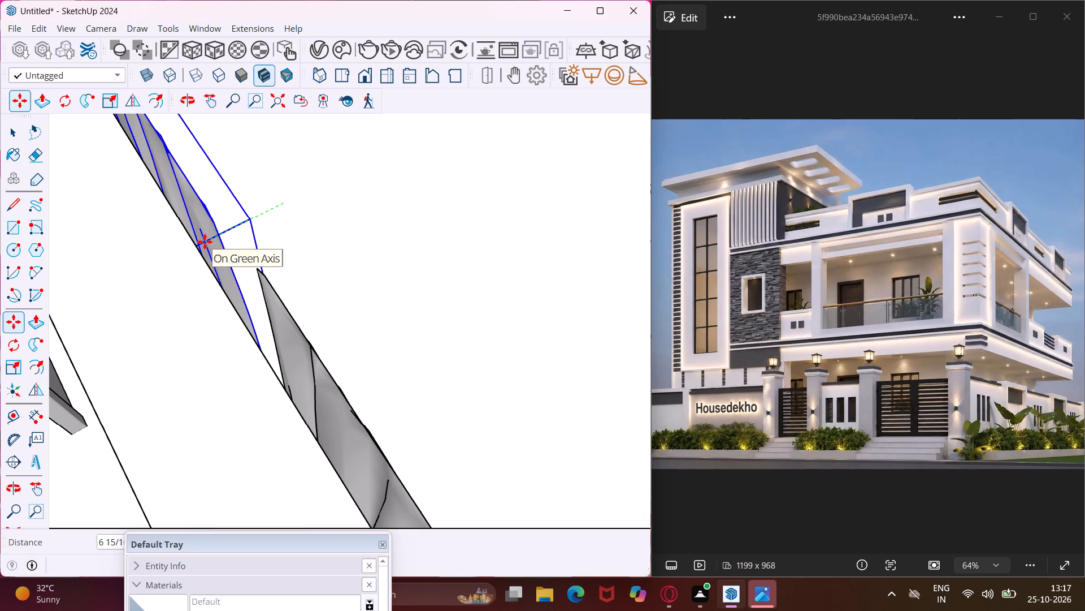
pyautogui.click(205, 242)
# At the window behind the projecting front wall, move the curtain farther from the doorway 6" along the green axis toward the wall.
pyautogui.scroll(-5, 223, 228)
pyautogui.moveTo(224, 227); pyautogui.dragTo(256, 313, button='middle')
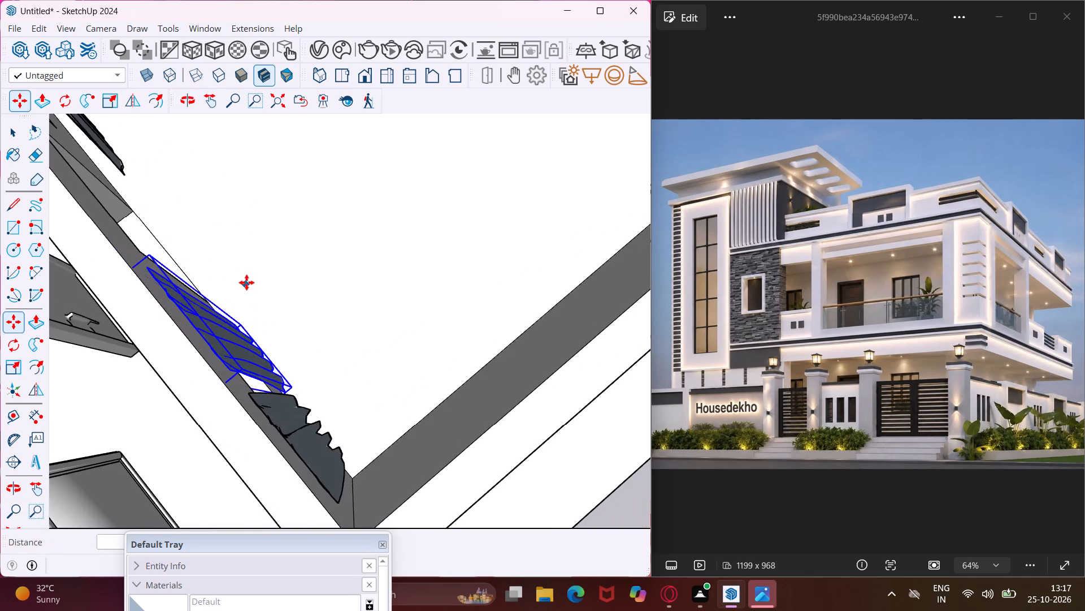
pyautogui.scroll(-14, 246, 282)
pyautogui.scroll(6, 180, 201)
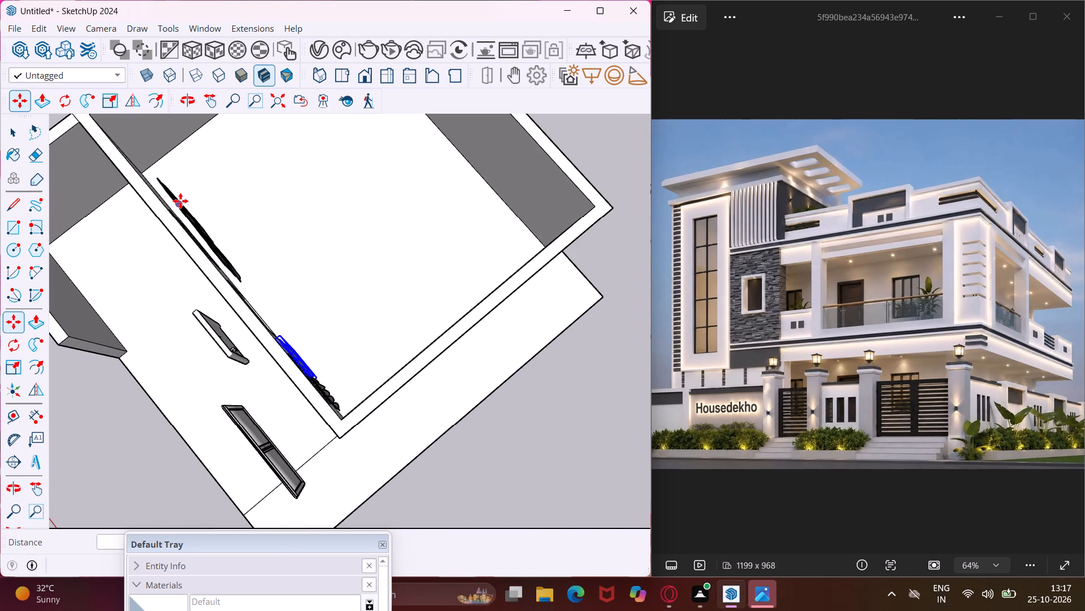
pyautogui.scroll(7, 180, 201)
pyautogui.press('Escape')
pyautogui.press('space')
pyautogui.click(221, 260)
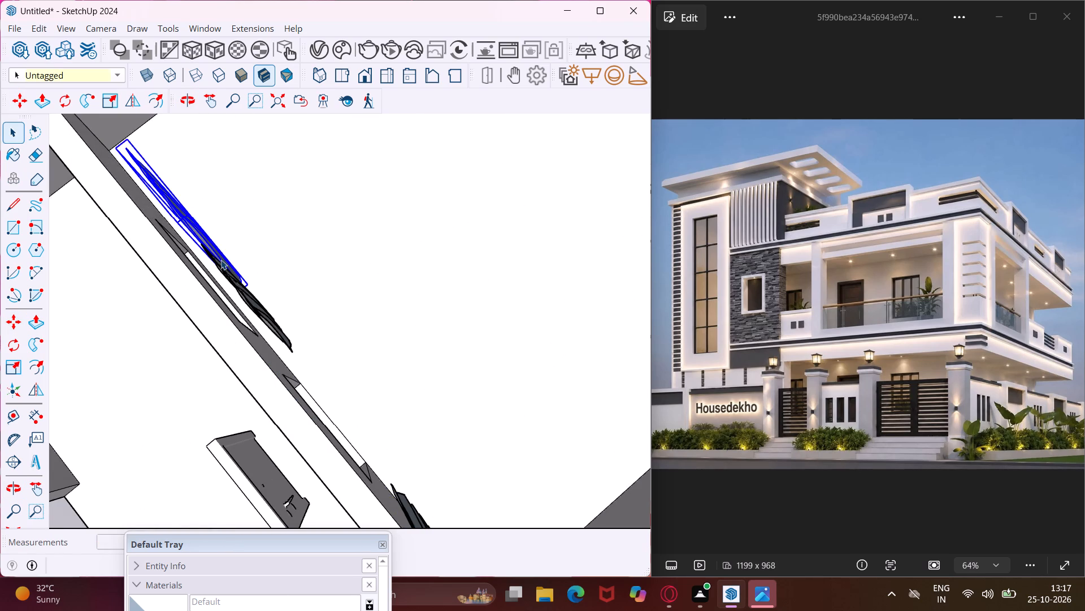
pyautogui.moveTo(221, 260); pyautogui.dragTo(361, 222, button='middle')
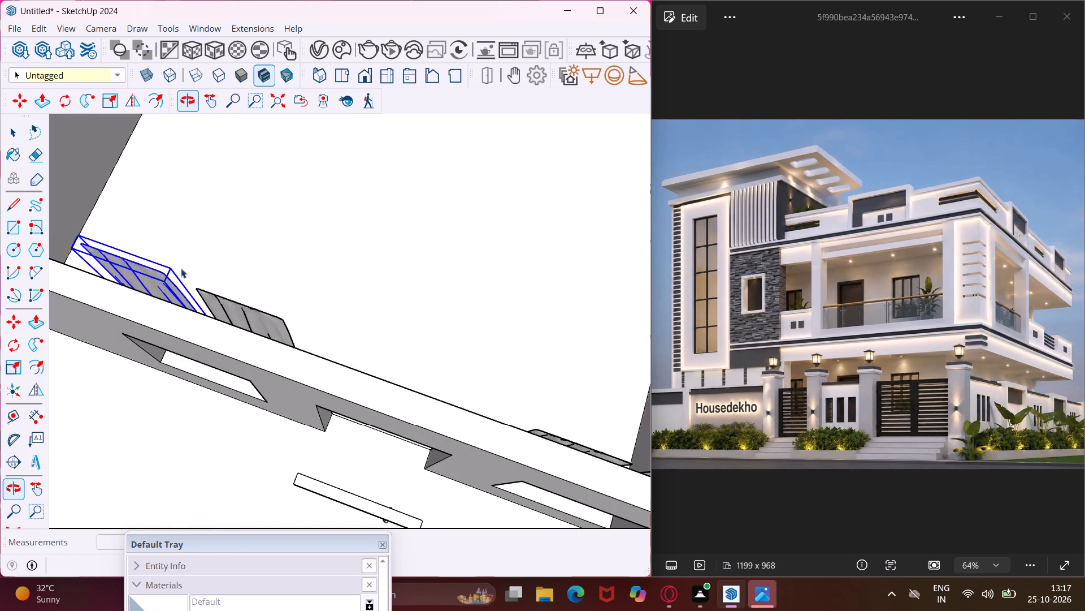
pyautogui.press('m')
pyautogui.scroll(8, 161, 276)
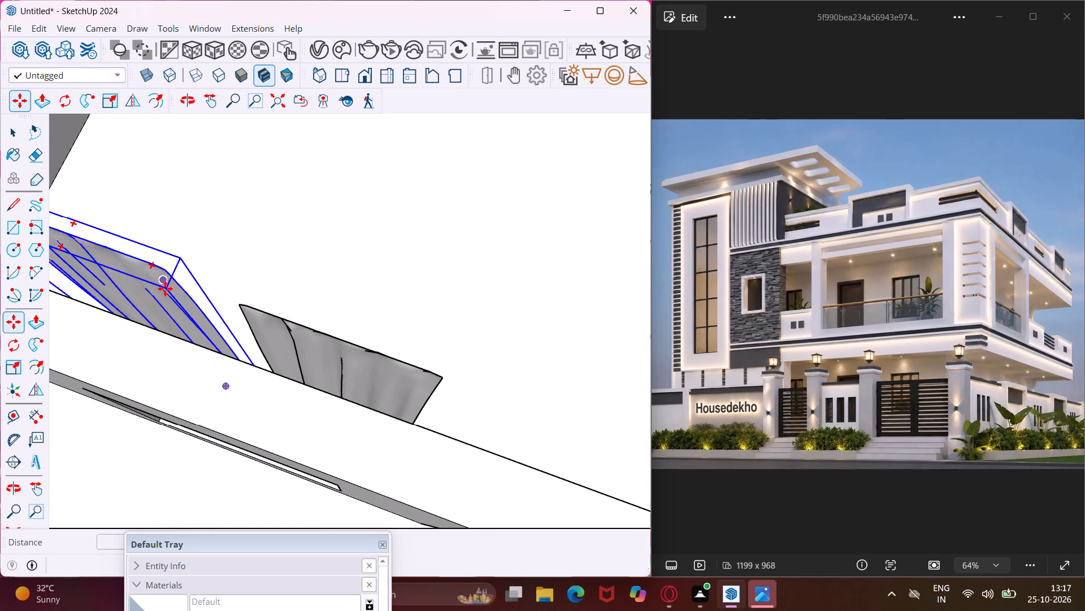
pyautogui.click(168, 292)
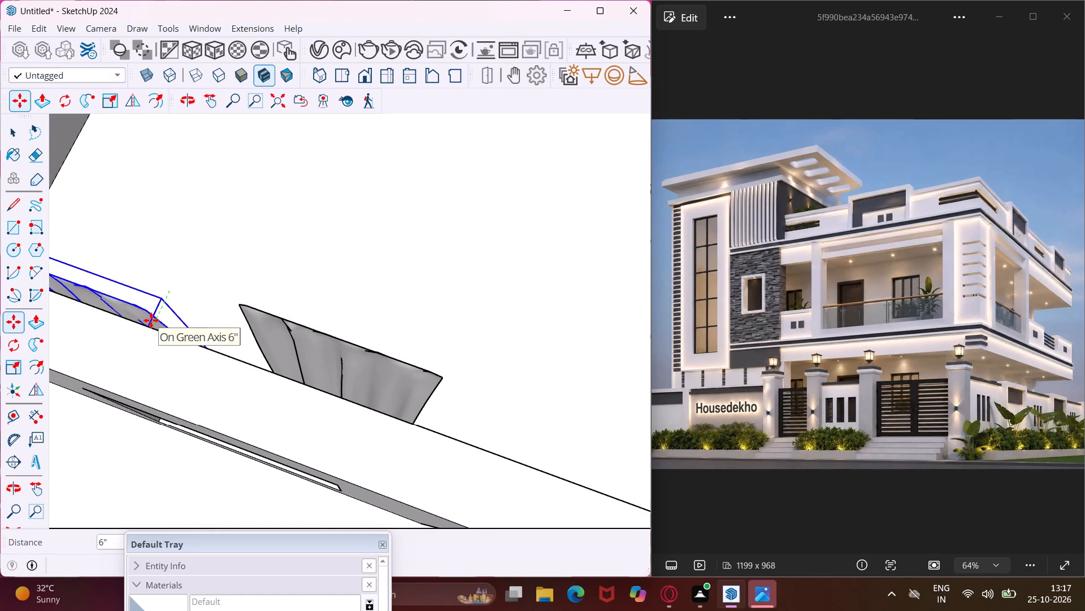
pyautogui.click(151, 320)
pyautogui.press('Escape')
pyautogui.press('space')
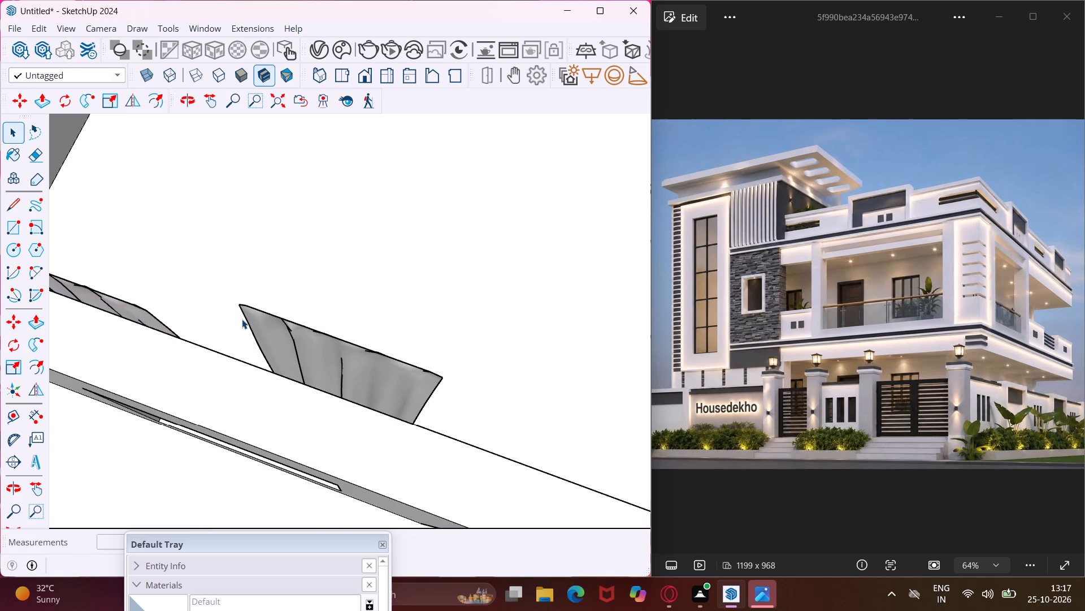
# Move that pair's doorway-side curtain about 6" so its corner meets the front wall's edge.
pyautogui.click(242, 319)
pyautogui.click(257, 324)
pyautogui.press('m')
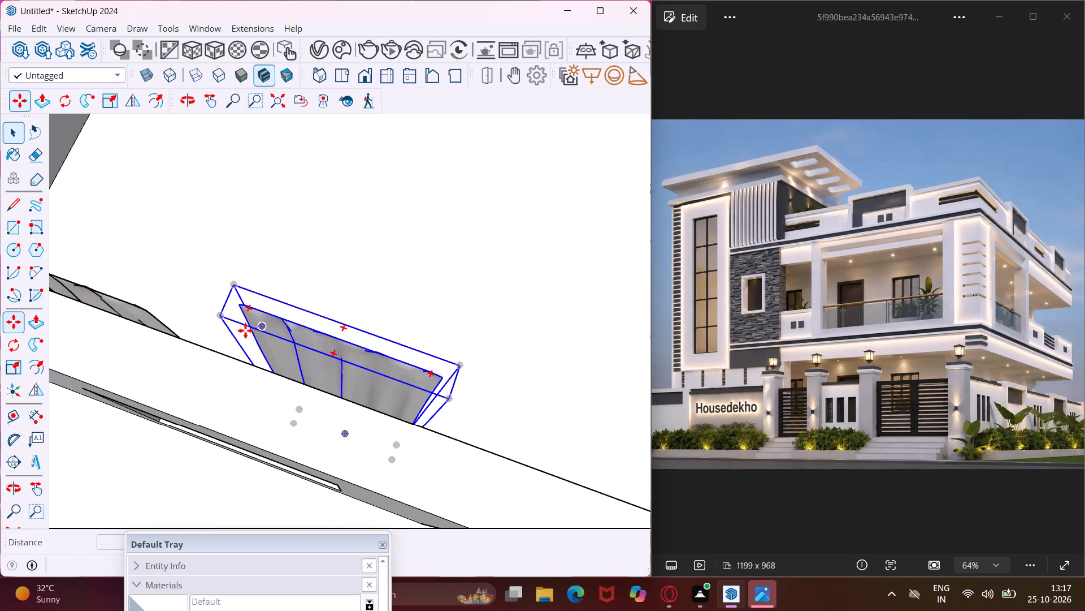
pyautogui.scroll(4, 236, 325)
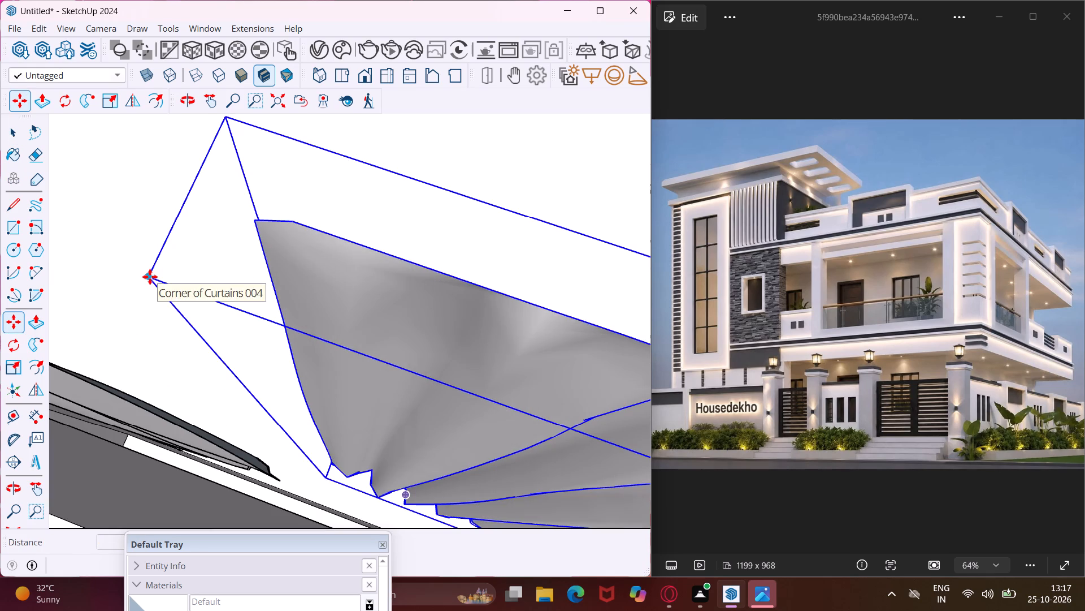
pyautogui.click(150, 277)
pyautogui.scroll(-5, 139, 302)
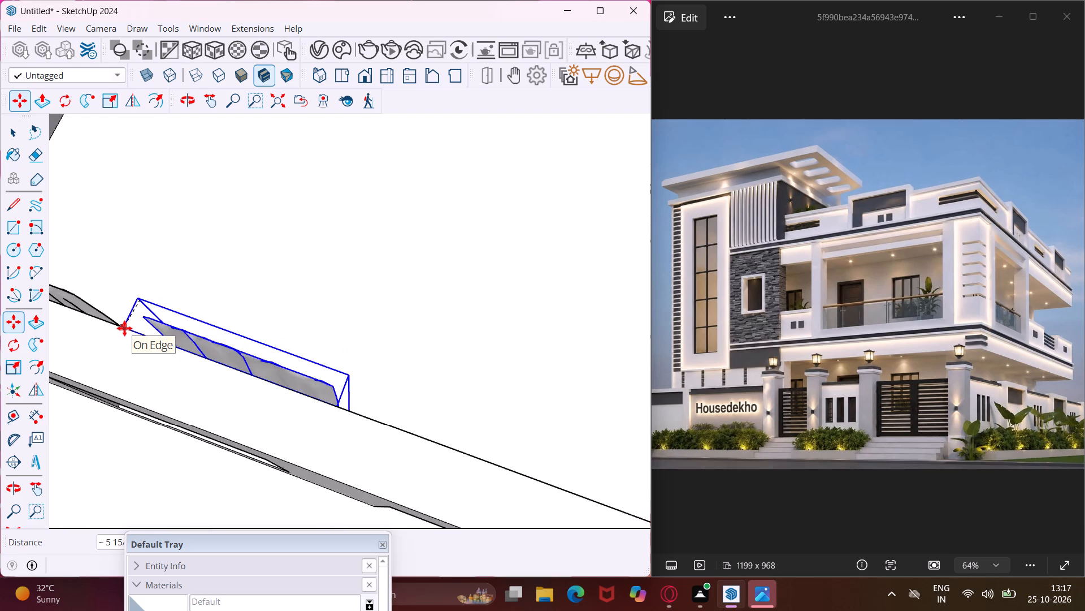
pyautogui.press('Escape')
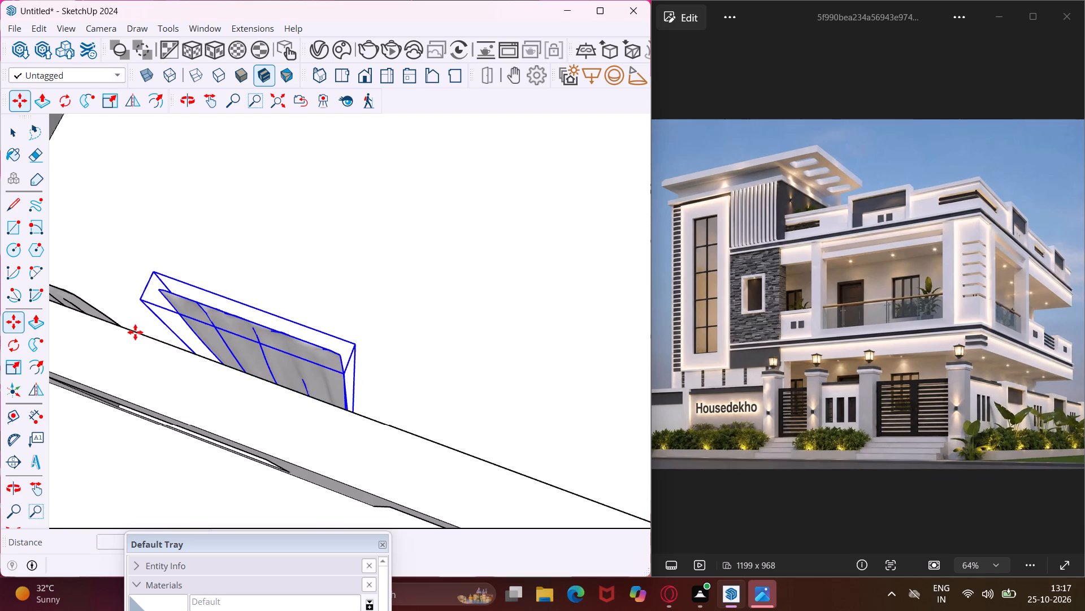
pyautogui.click(142, 300)
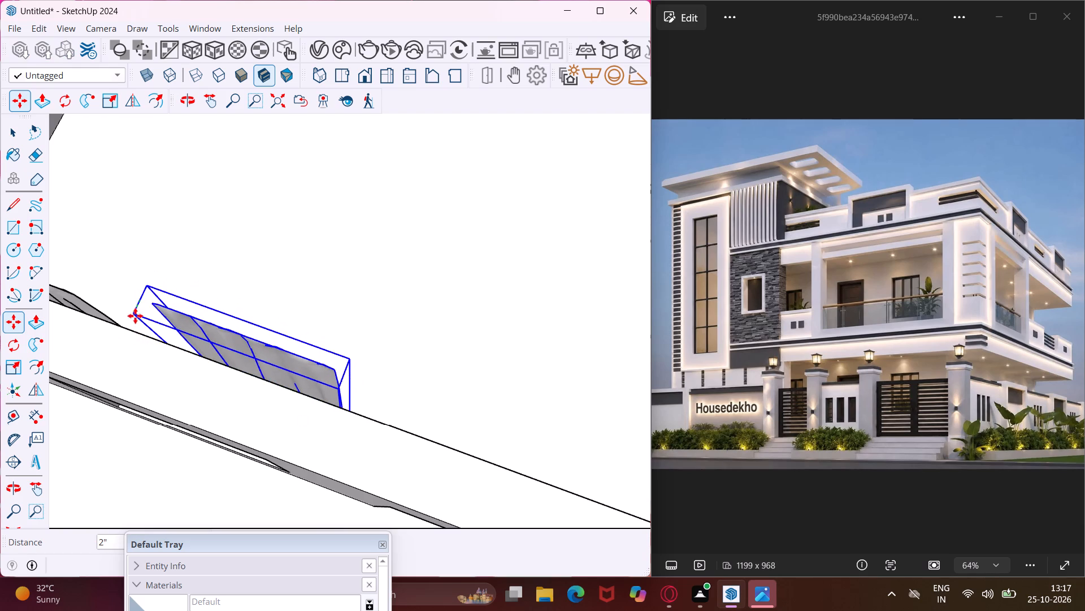
pyautogui.click(127, 328)
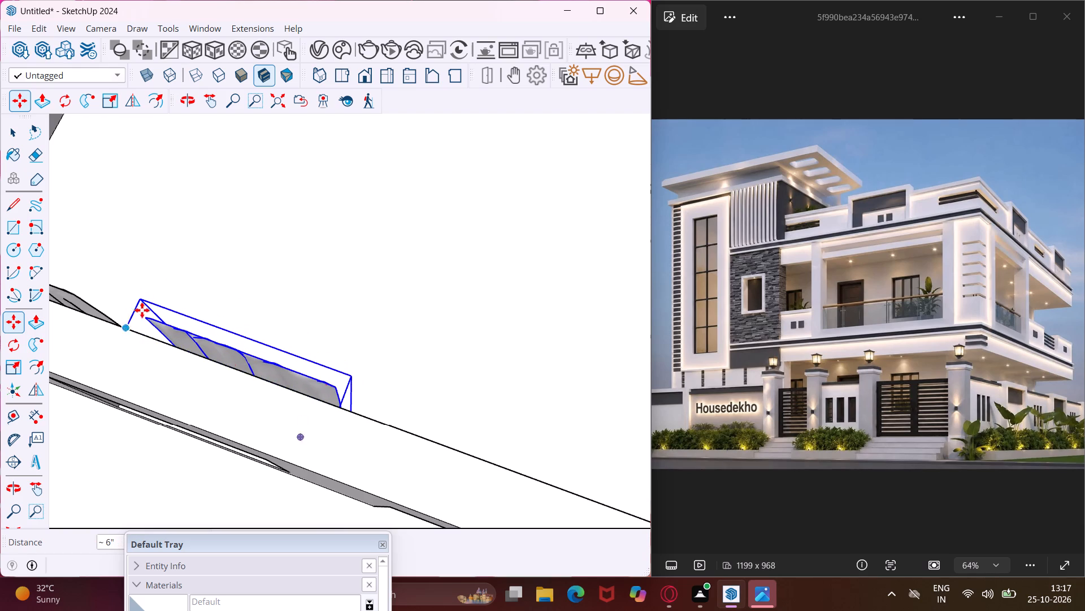
pyautogui.press('Escape')
pyautogui.press('space')
# Scale the two-pane window on the porch floor along the red axis to a width of 4'.
pyautogui.scroll(-14, 164, 263)
pyautogui.moveTo(166, 348); pyautogui.dragTo(171, 347, button='middle')
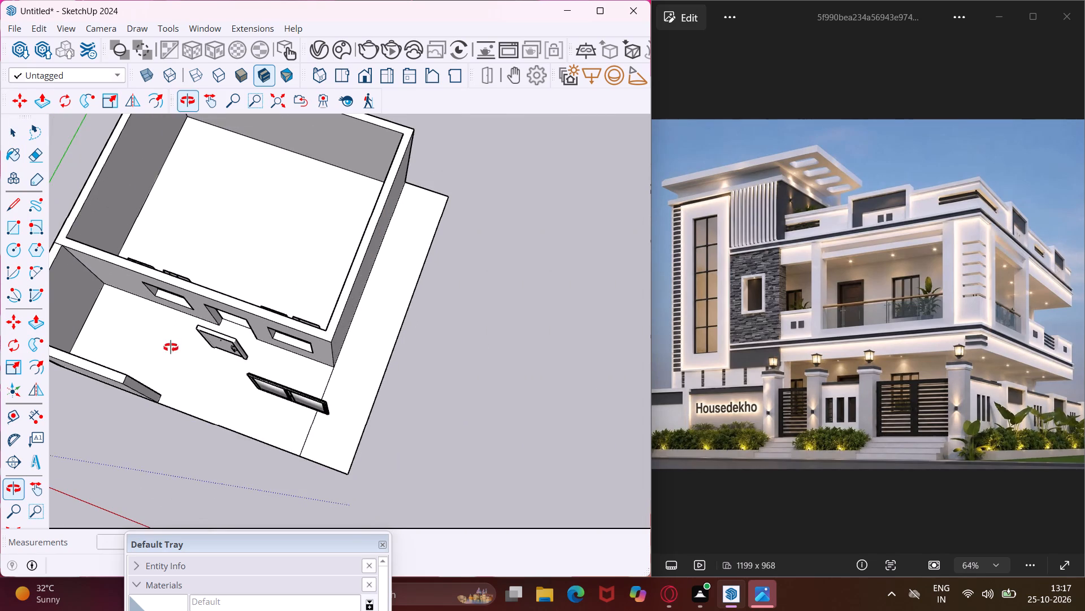
pyautogui.moveTo(171, 347); pyautogui.dragTo(278, 184, button='middle')
pyautogui.click(329, 377)
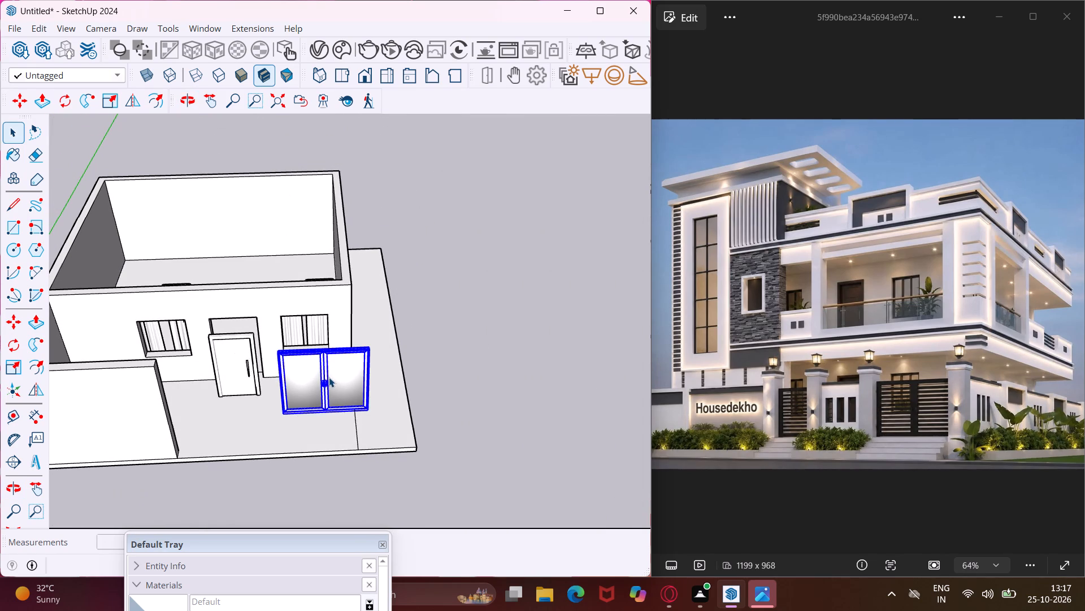
pyautogui.moveTo(331, 377); pyautogui.dragTo(358, 319, button='middle')
pyautogui.scroll(1, 358, 319)
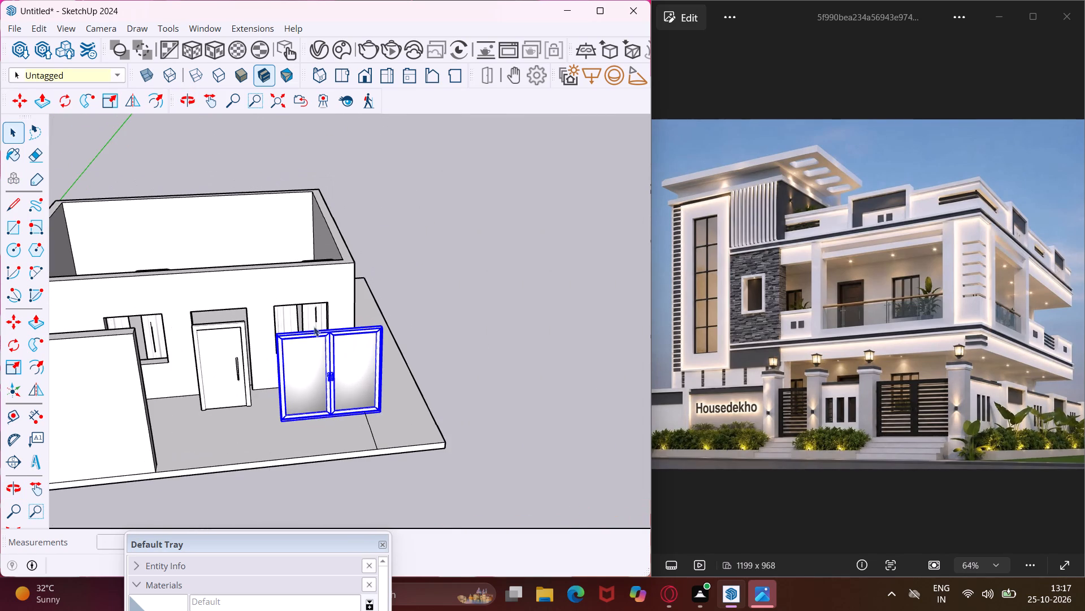
pyautogui.click(17, 359)
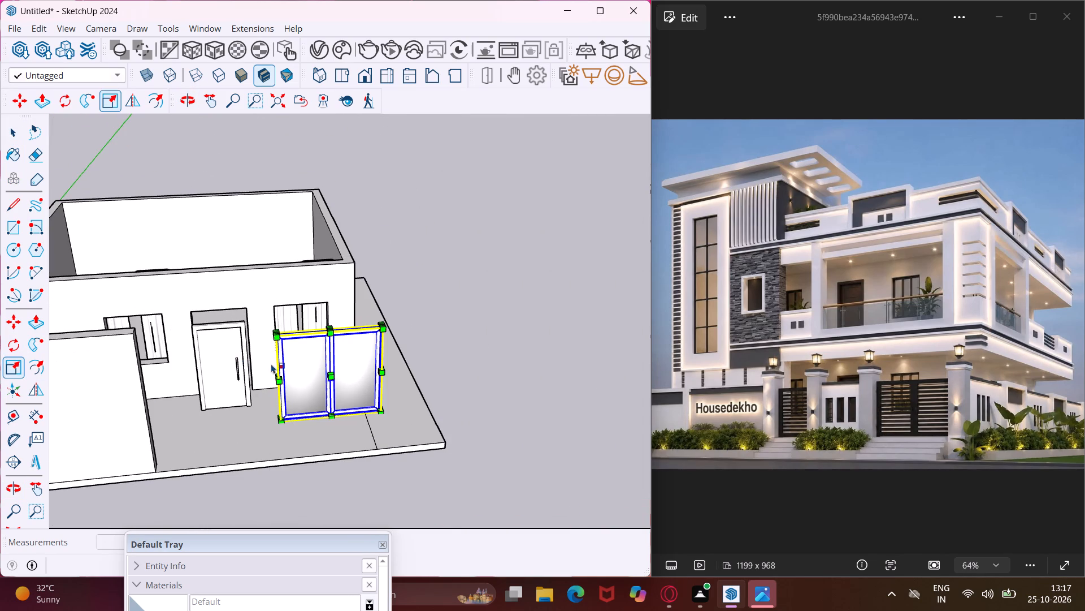
pyautogui.scroll(4, 282, 356)
pyautogui.moveTo(282, 356); pyautogui.dragTo(328, 299, button='middle')
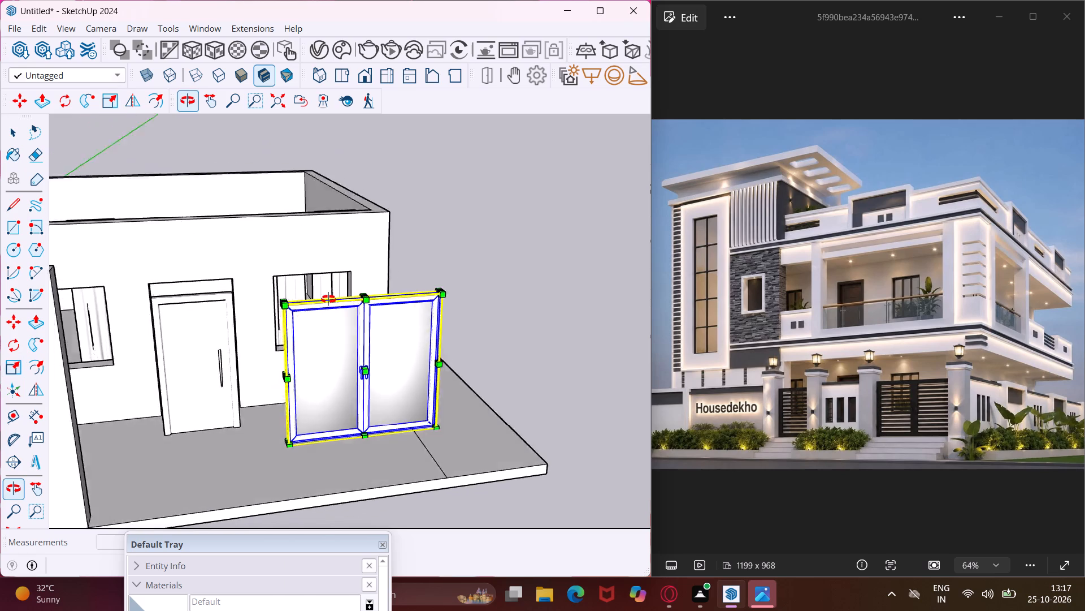
pyautogui.moveTo(328, 299); pyautogui.dragTo(343, 291, button='middle')
pyautogui.scroll(9, 329, 334)
pyautogui.moveTo(326, 334); pyautogui.dragTo(344, 333, button='middle')
pyautogui.scroll(1, 326, 334)
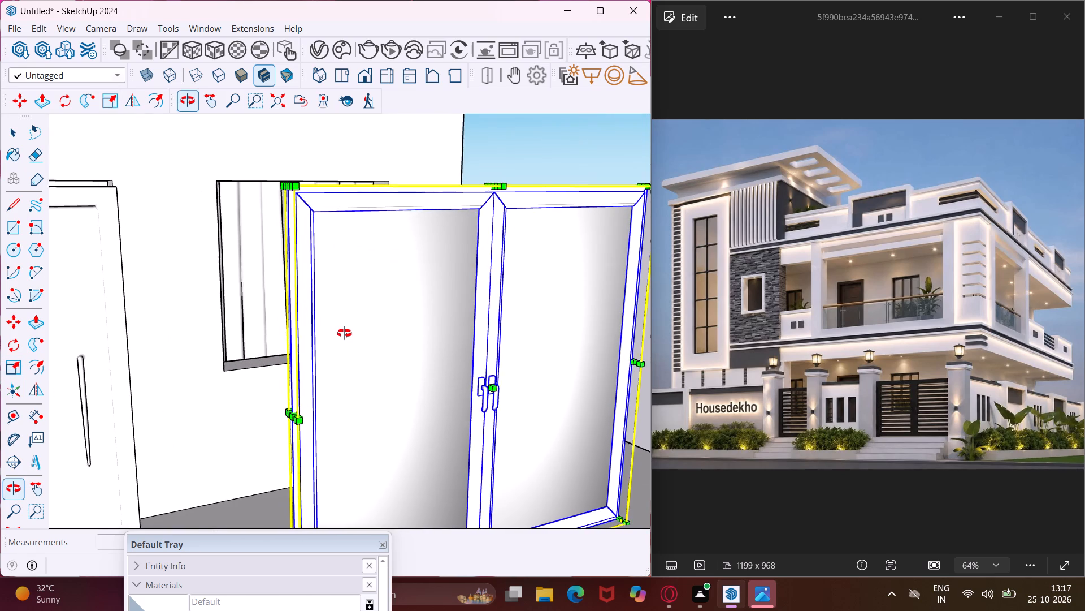
pyautogui.moveTo(344, 333); pyautogui.dragTo(345, 333, button='middle')
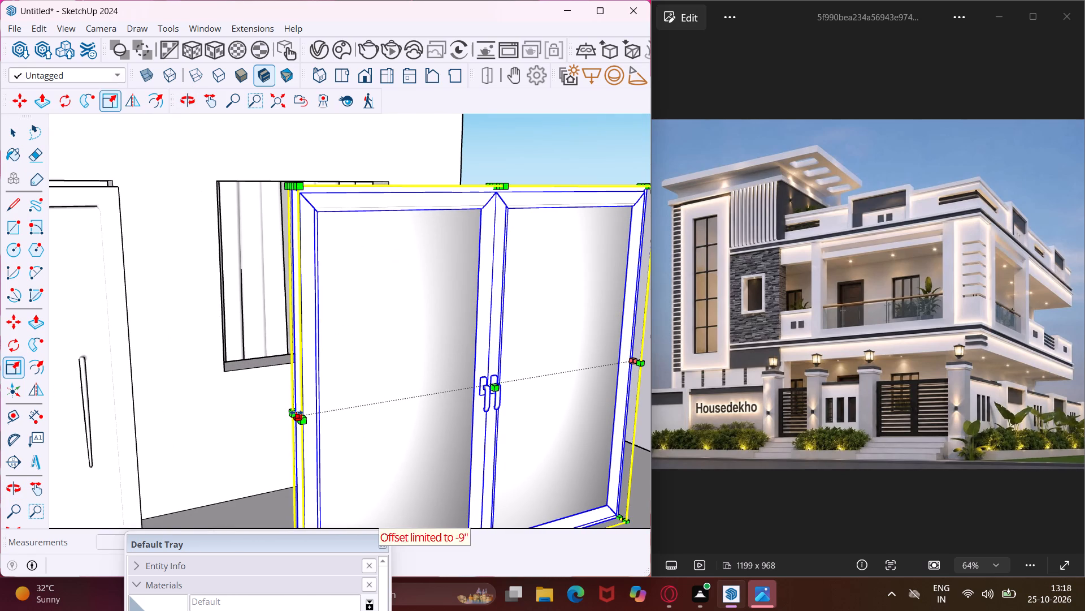
pyautogui.click(296, 413)
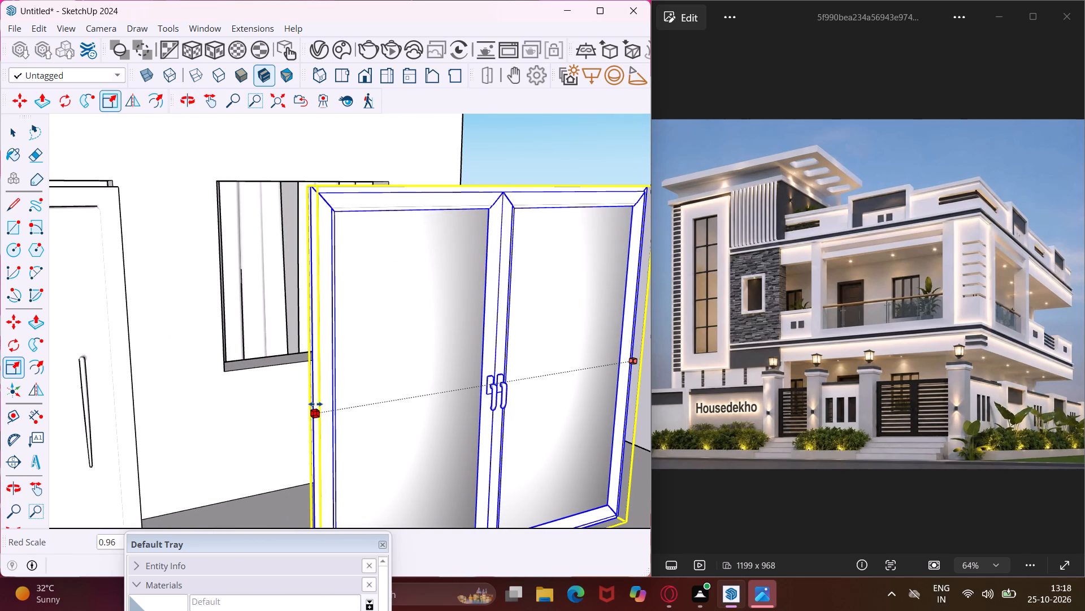
pyautogui.write("4'")
pyautogui.press('Return')
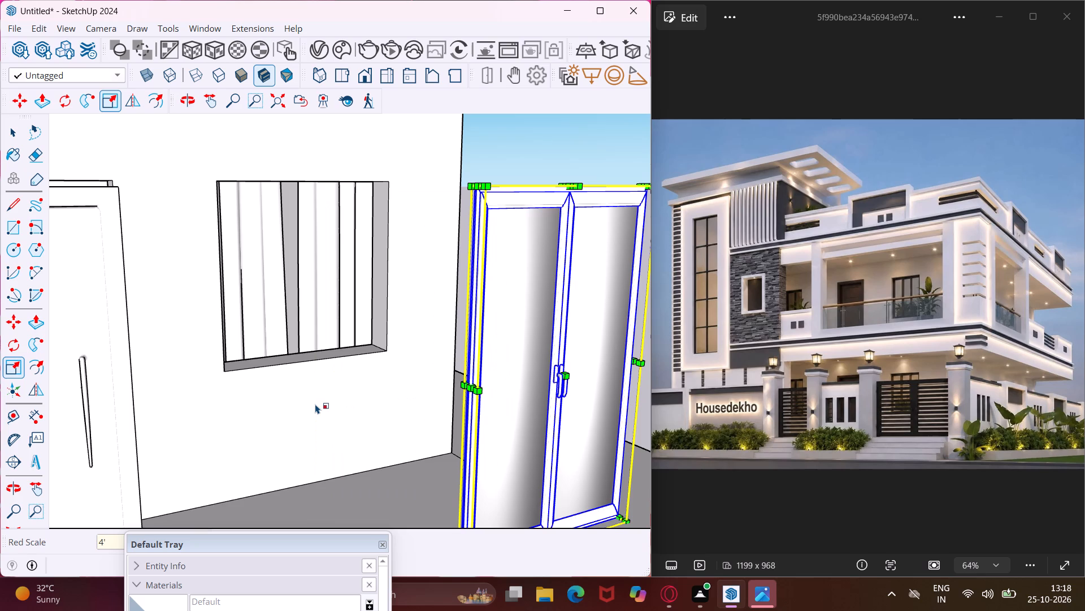
# Scale the same two-pane window along the blue axis to a height of 4'.
pyautogui.scroll(4, 565, 193)
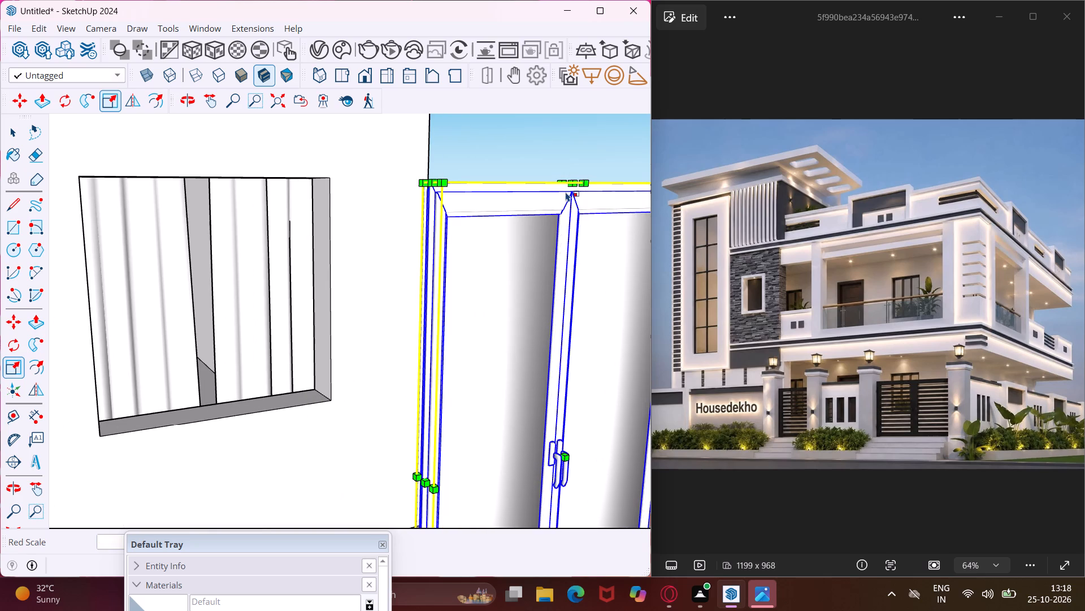
pyautogui.click(567, 188)
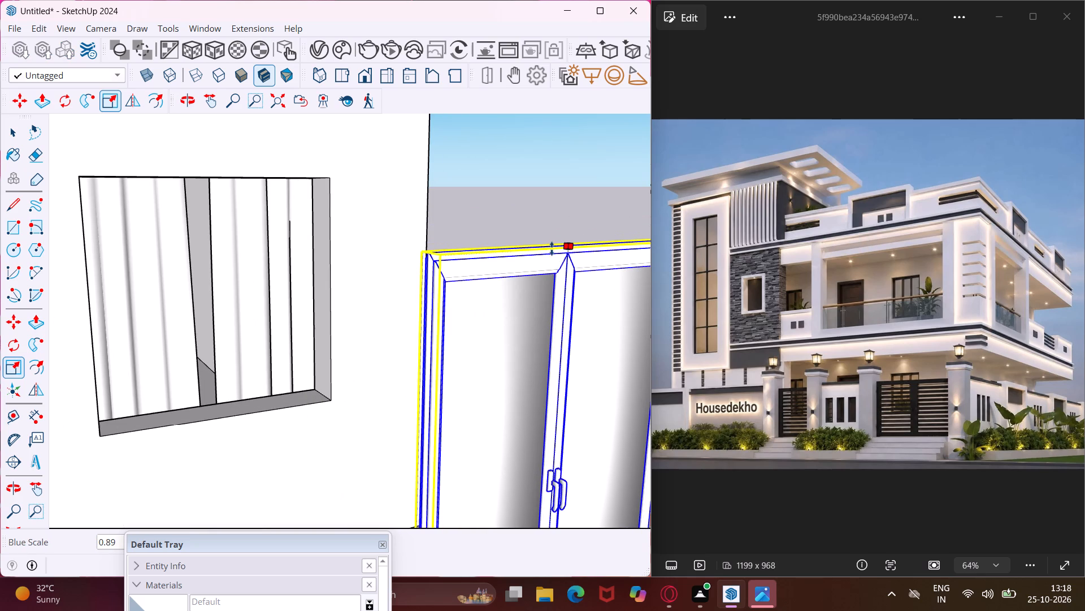
pyautogui.write("4'")
pyautogui.press('Return')
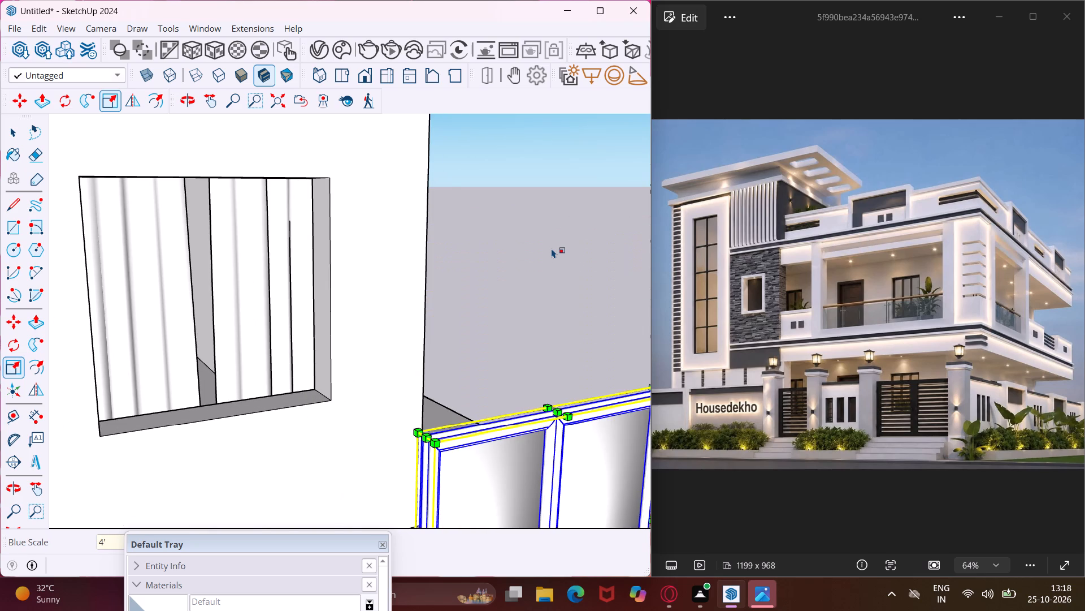
# Move the two-pane window by its bottom corner into the curtained opening in the porch back wall, near the house's outer corner.
pyautogui.scroll(-10, 552, 248)
pyautogui.press('m')
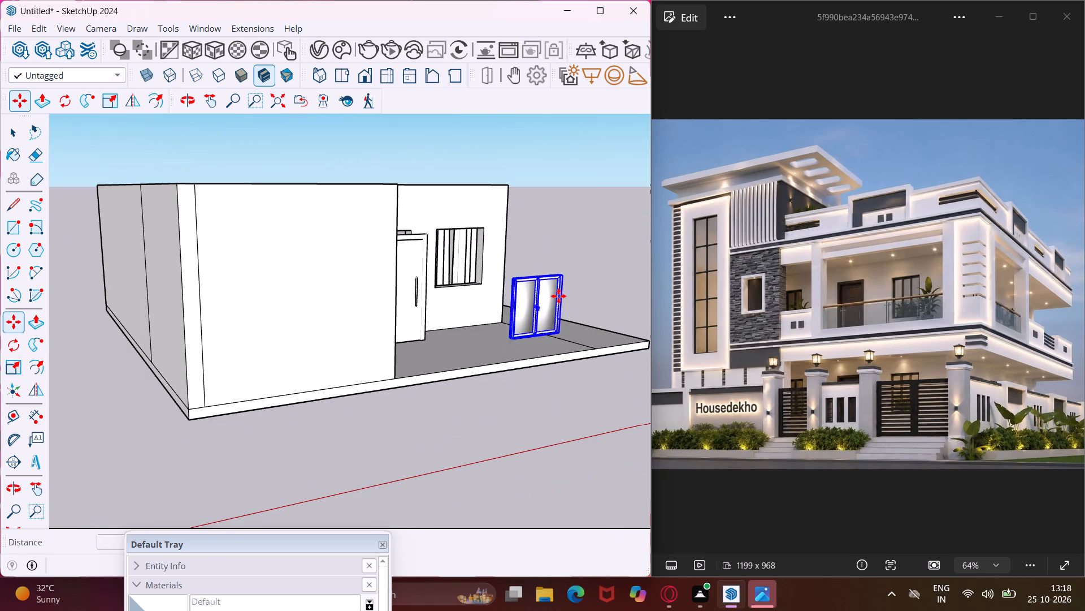
pyautogui.scroll(18, 555, 332)
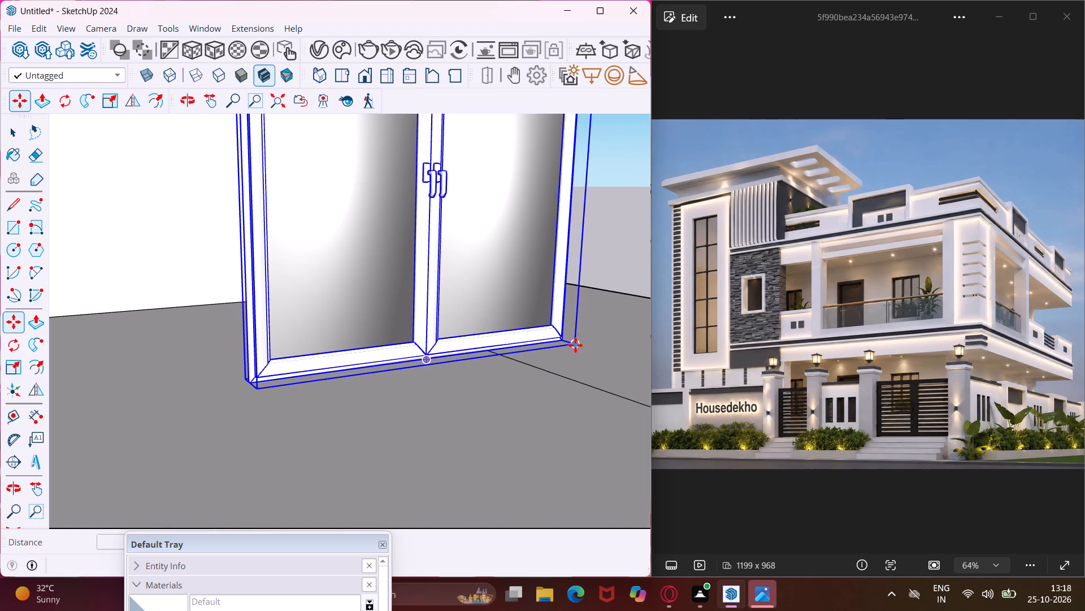
pyautogui.click(575, 345)
pyautogui.scroll(-6, 527, 320)
pyautogui.moveTo(351, 373); pyautogui.dragTo(305, 394, button='middle')
pyautogui.scroll(2, 348, 190)
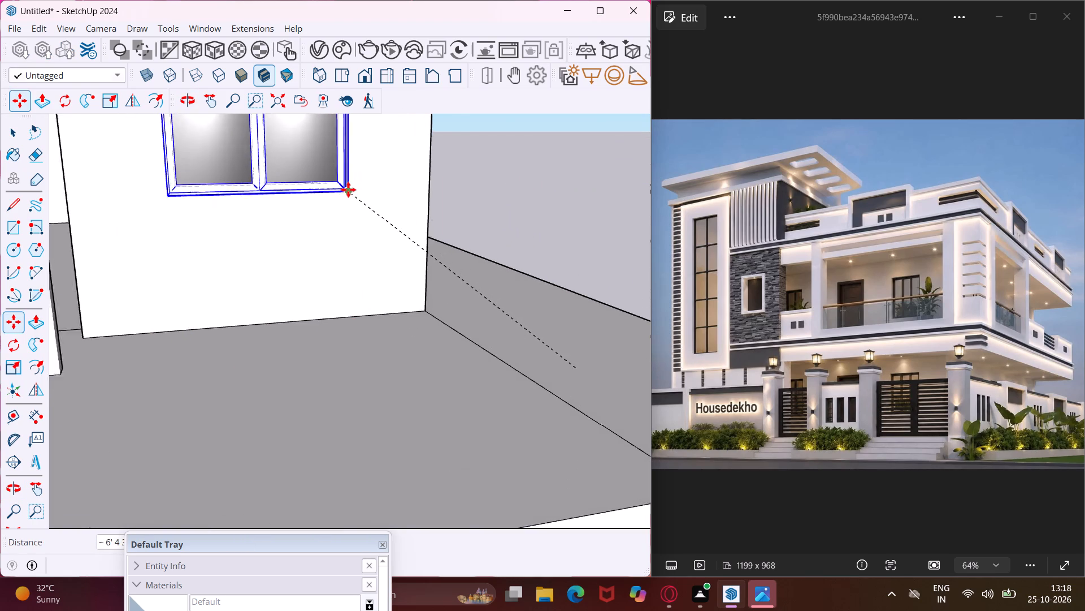
pyautogui.scroll(2, 348, 190)
pyautogui.click(348, 190)
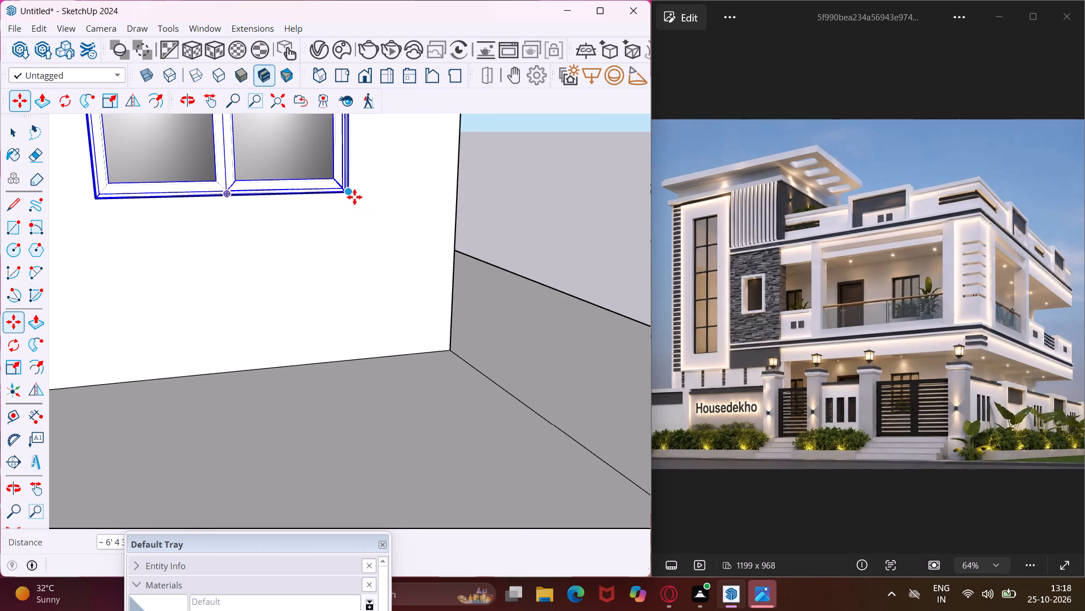
# Copy the fitted two-pane window 12' along the red axis into the other opening, on the far side of the doorway.
pyautogui.click(349, 193)
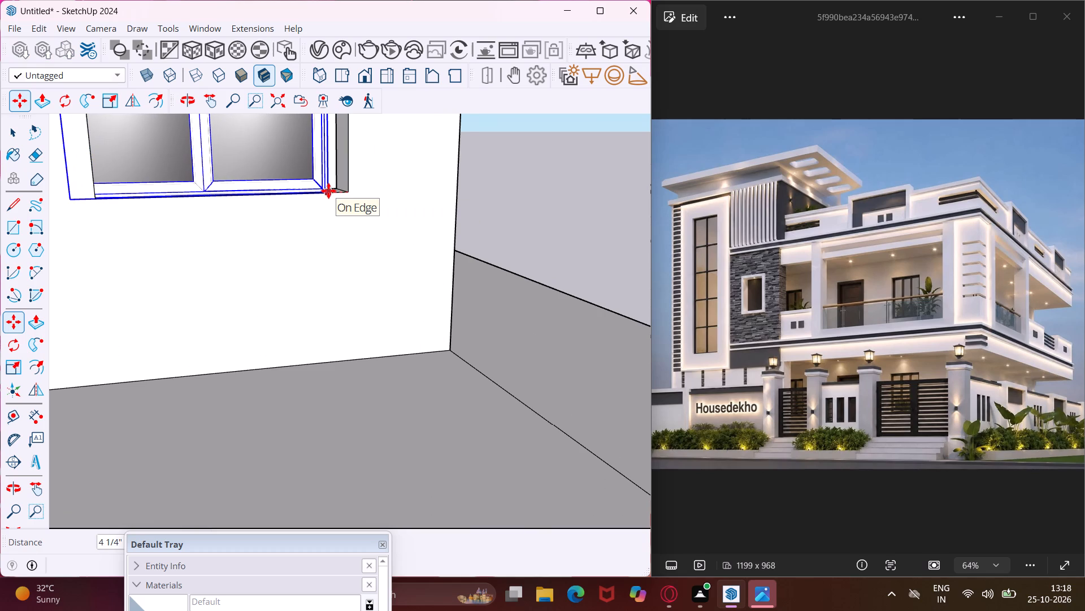
pyautogui.scroll(-10, 328, 191)
pyautogui.moveTo(328, 191); pyautogui.dragTo(335, 243, button='middle')
pyautogui.scroll(-8, 335, 243)
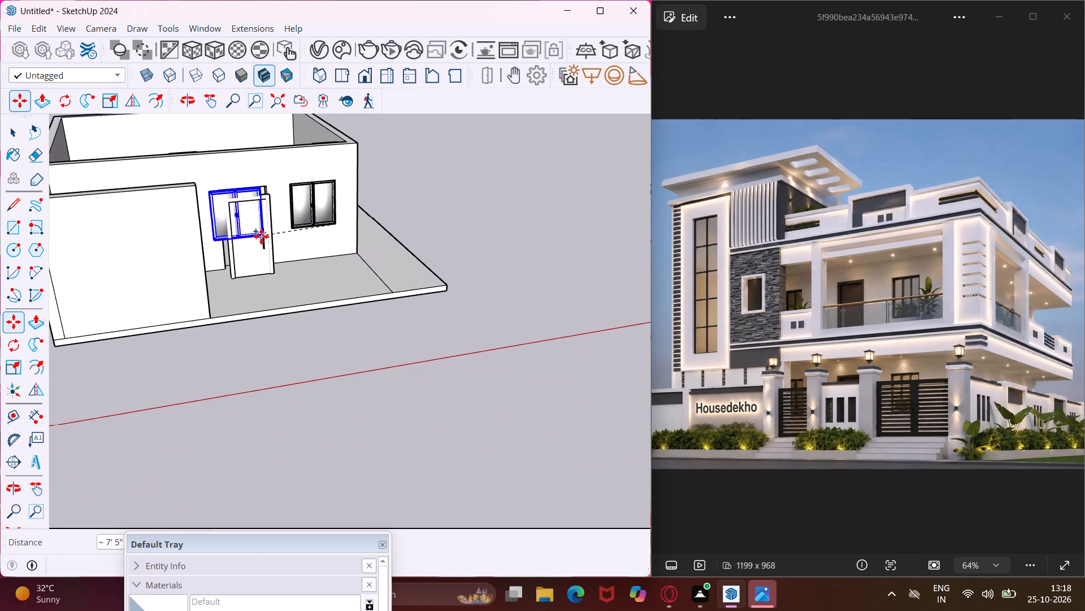
pyautogui.moveTo(257, 235); pyautogui.dragTo(254, 319, button='middle')
pyautogui.scroll(1, 191, 252)
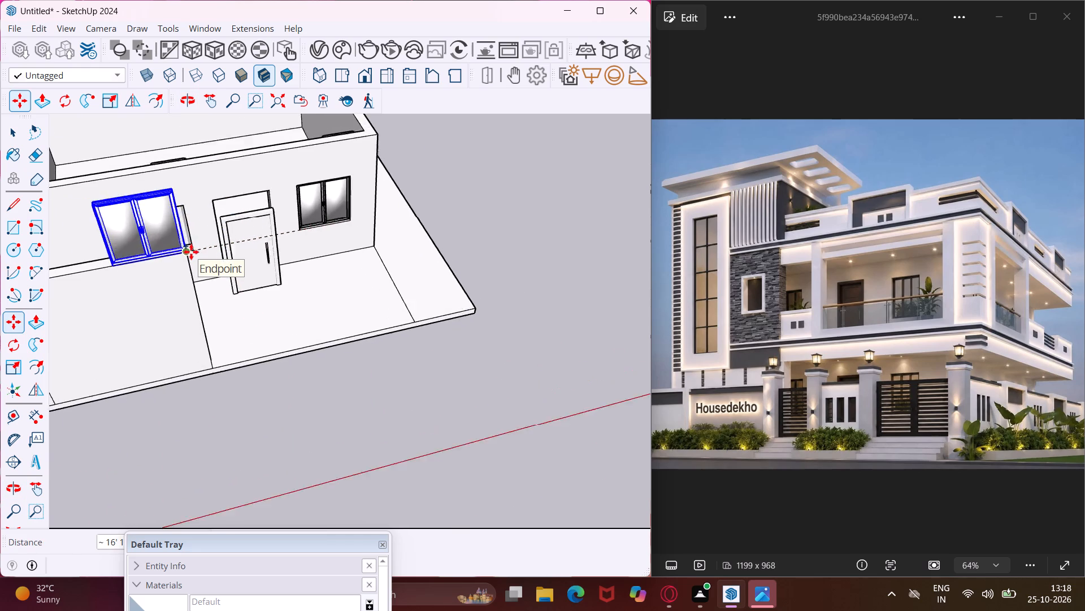
pyautogui.scroll(2, 191, 252)
pyautogui.moveTo(202, 237); pyautogui.dragTo(166, 284, button='middle')
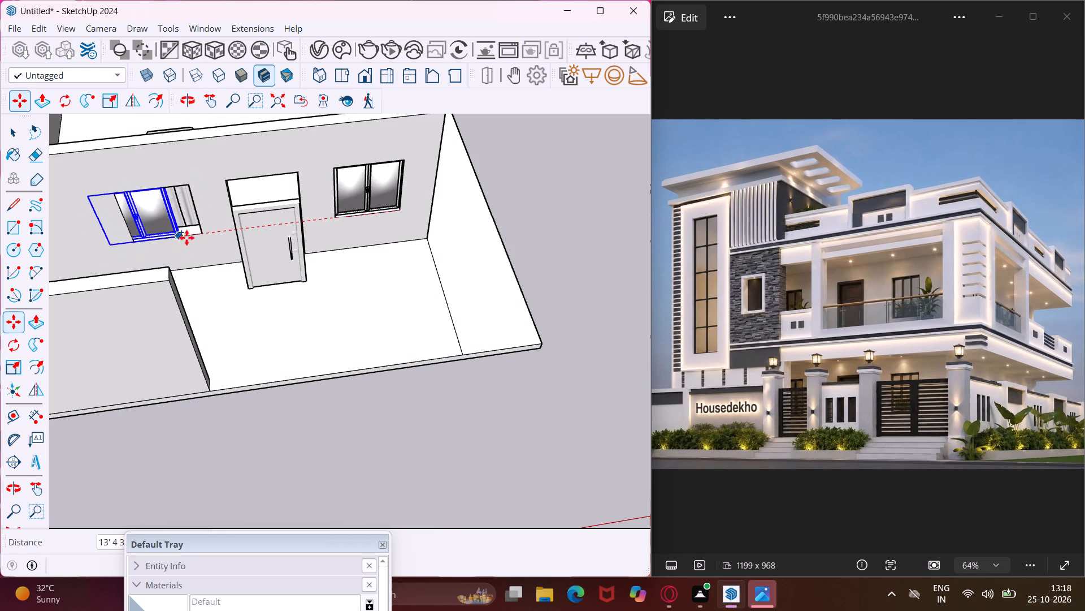
pyautogui.scroll(4, 197, 233)
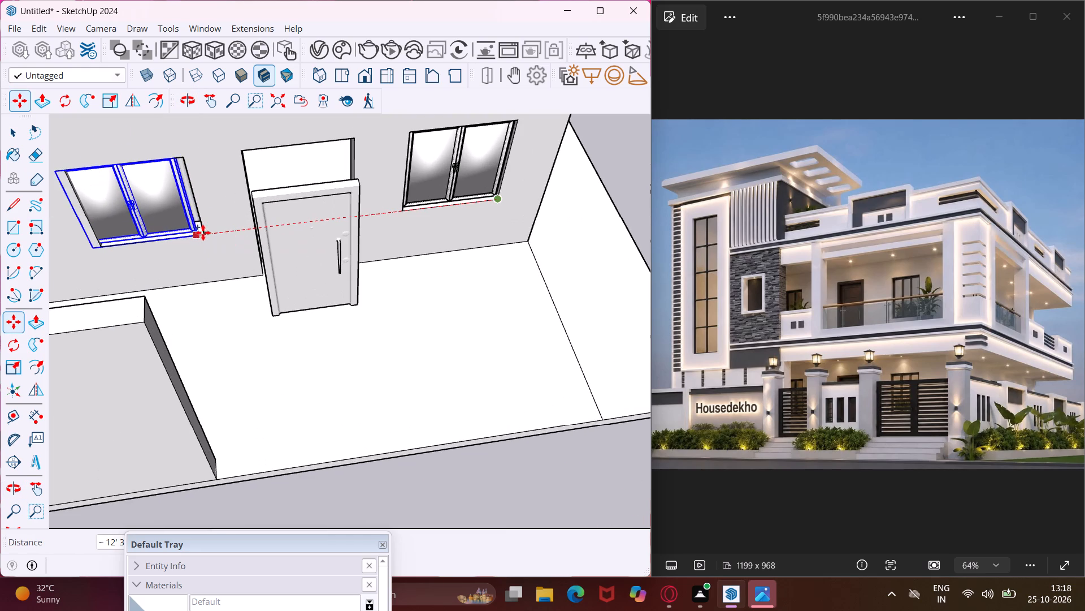
pyautogui.click(206, 233)
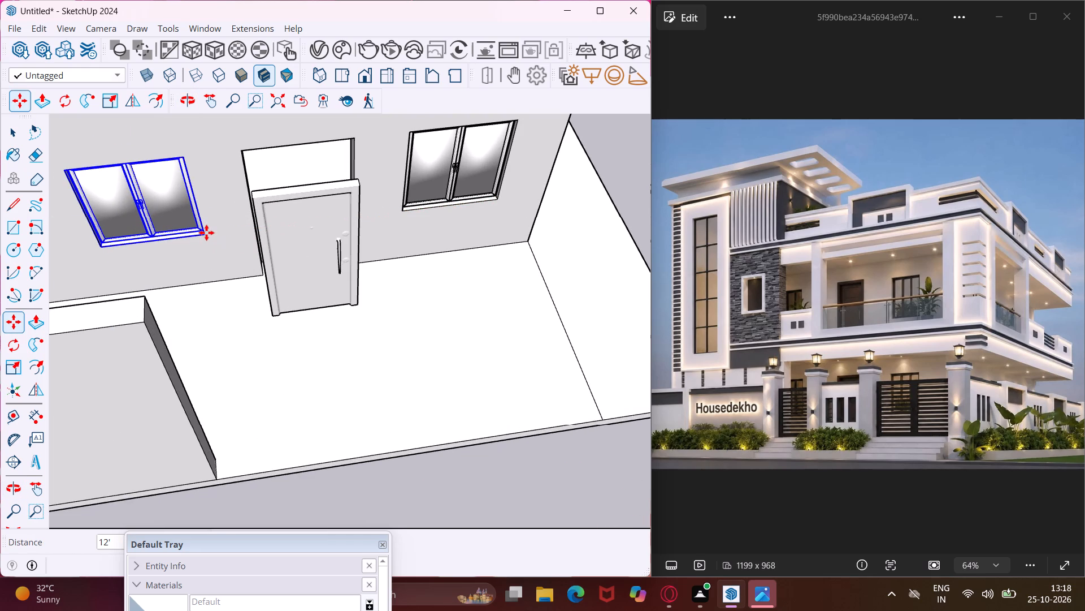
pyautogui.press('Escape')
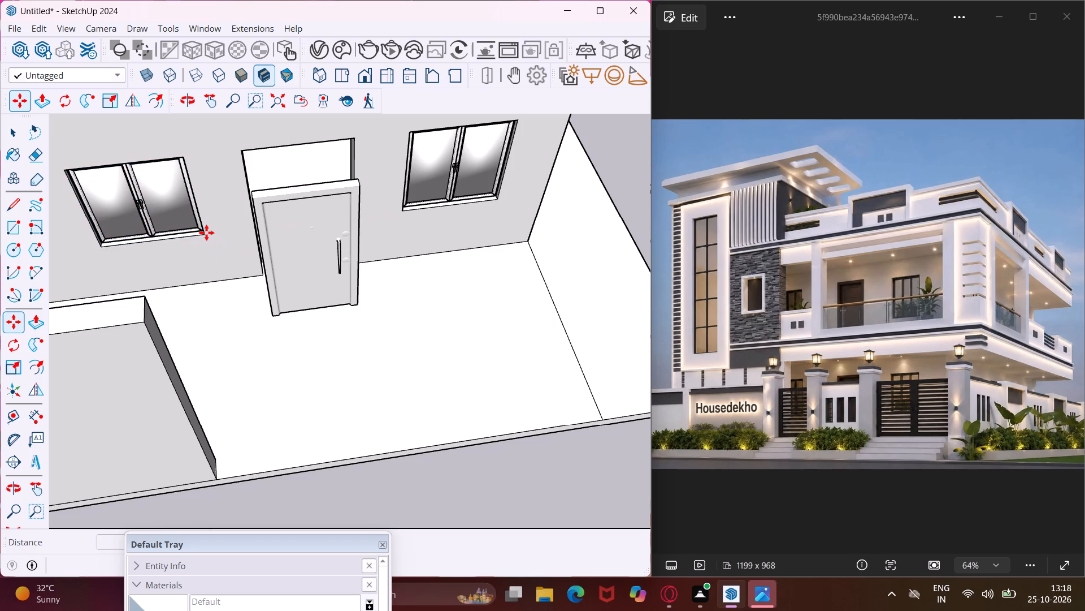
# Rotate the door model 180° about the vertical axis on the porch floor.
pyautogui.press('space')
pyautogui.click(283, 247)
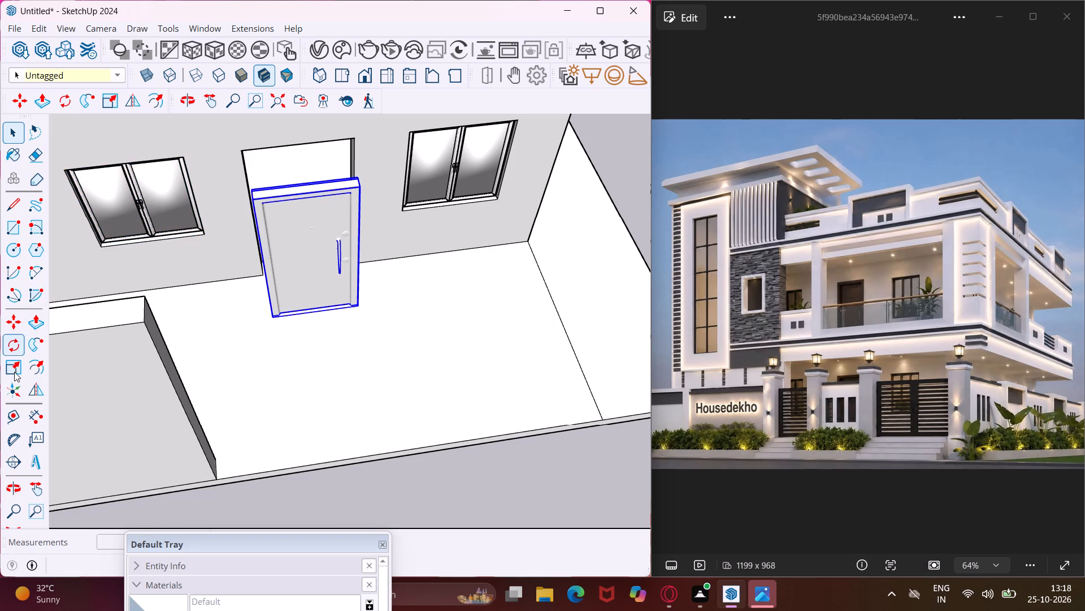
pyautogui.click(14, 337)
pyautogui.click(324, 365)
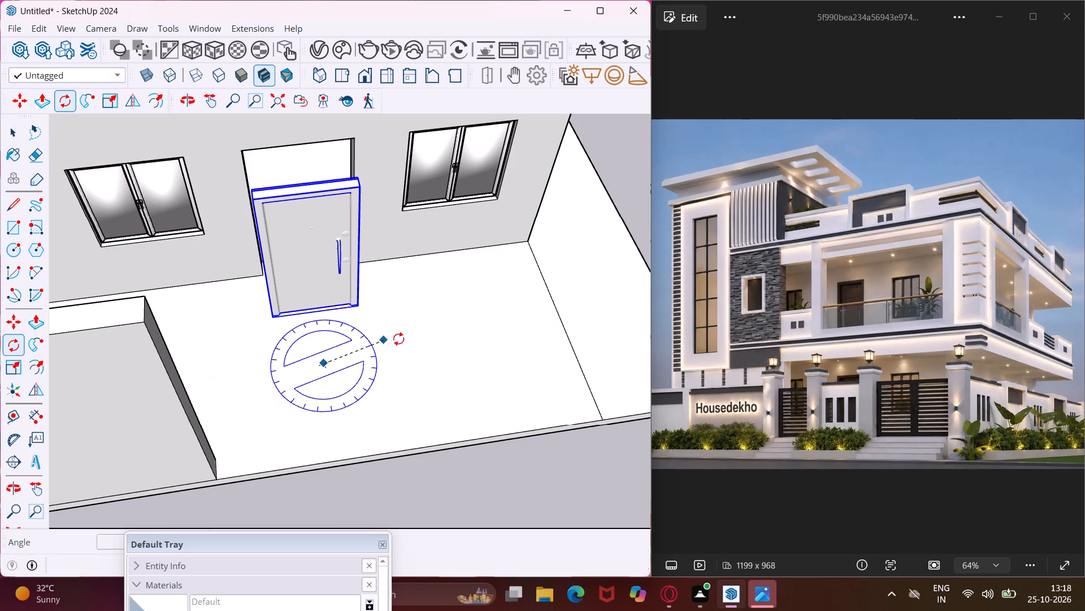
pyautogui.click(411, 351)
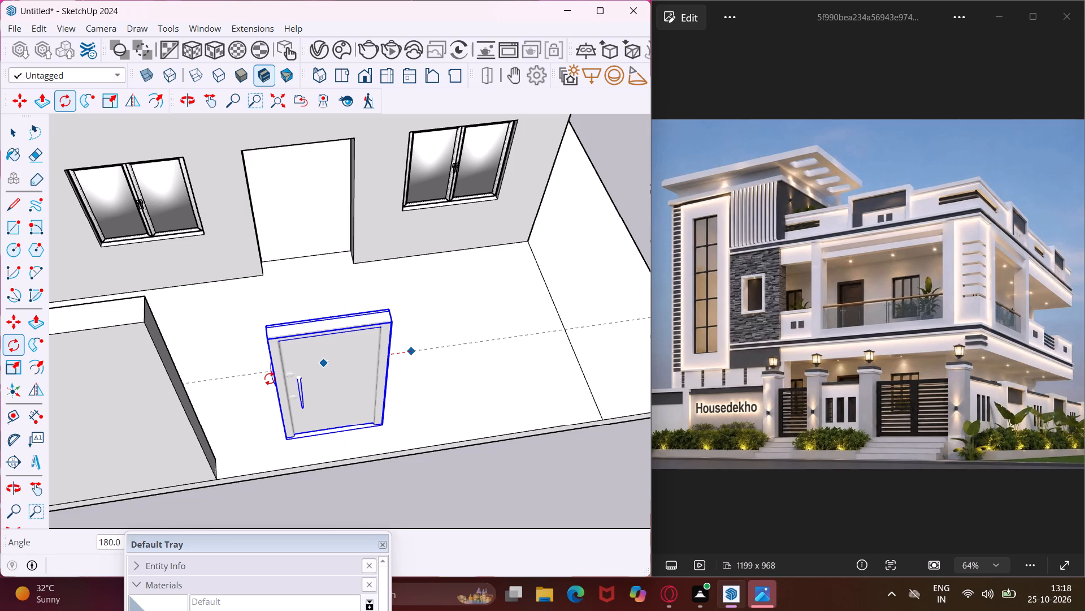
pyautogui.write('180')
pyautogui.press('Return')
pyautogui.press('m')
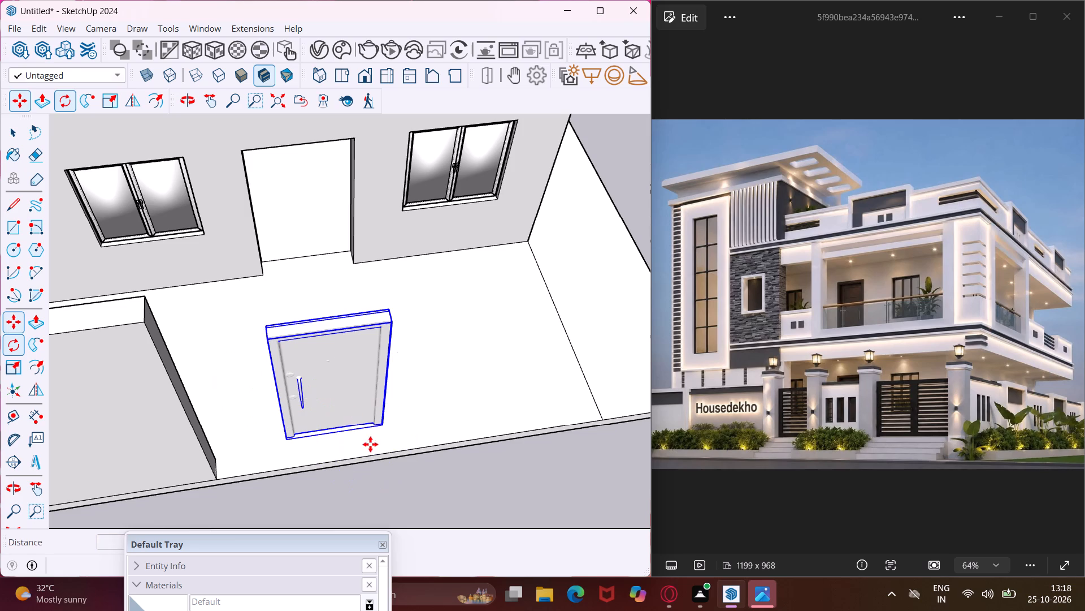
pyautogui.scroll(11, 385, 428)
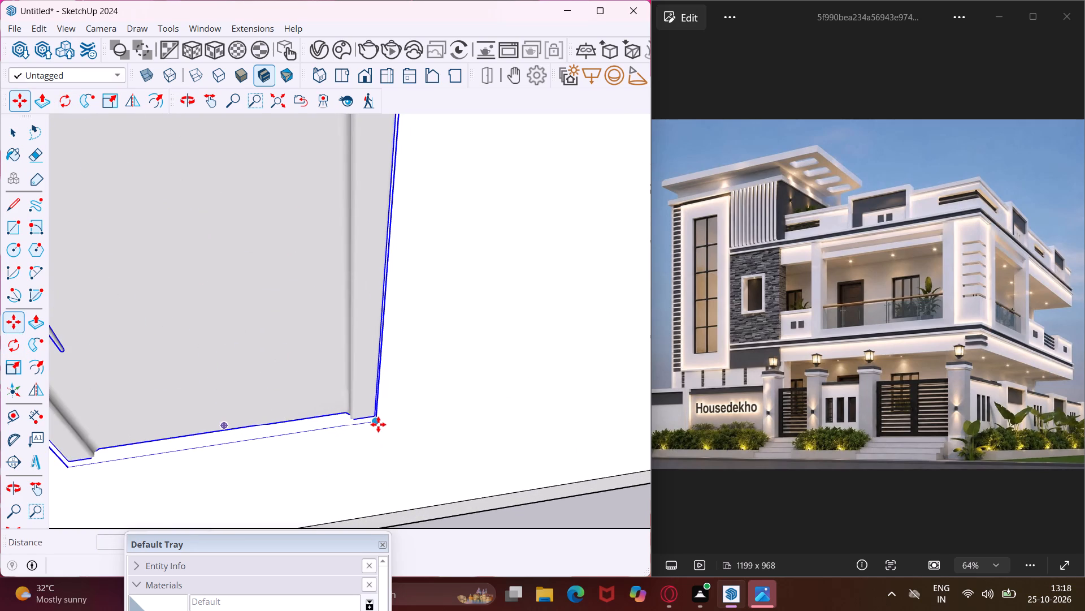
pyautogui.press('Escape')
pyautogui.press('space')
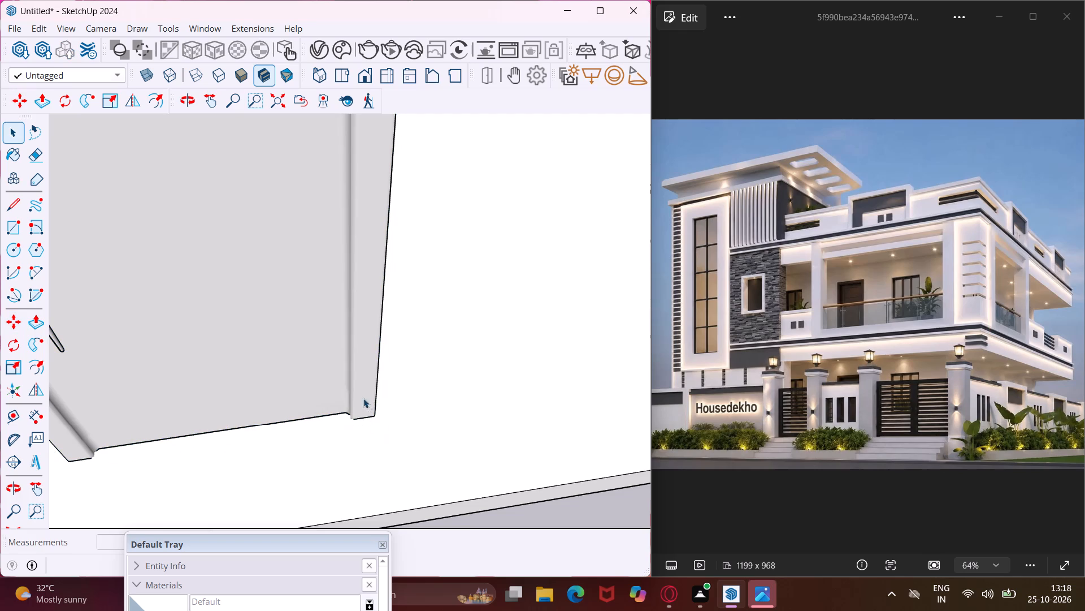
# Scale the door model along the red axis to a width of 4'.
pyautogui.click(350, 379)
pyautogui.scroll(-11, 350, 379)
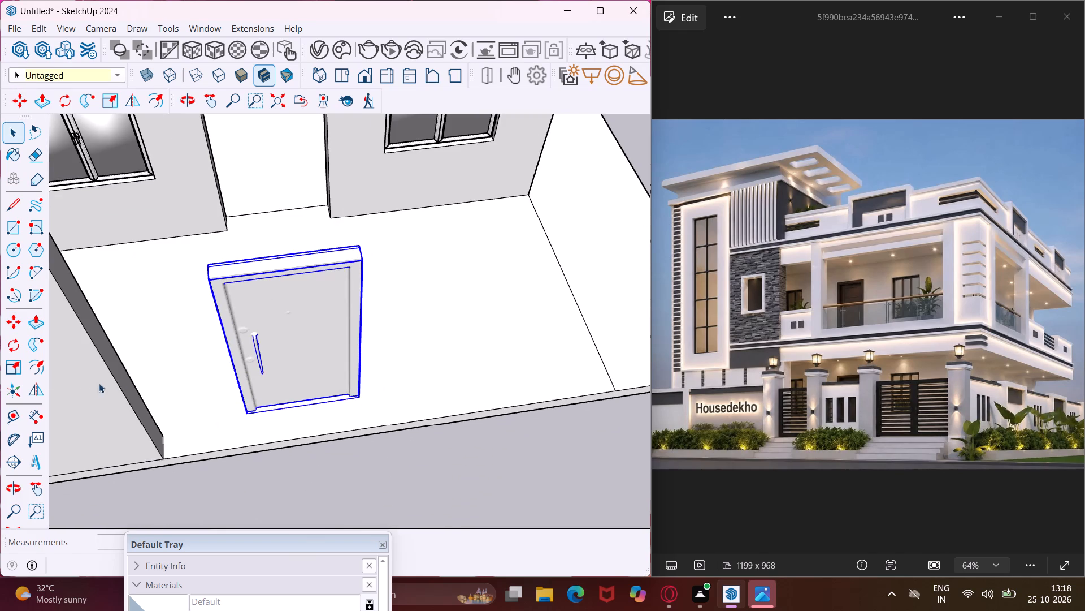
pyautogui.click(16, 374)
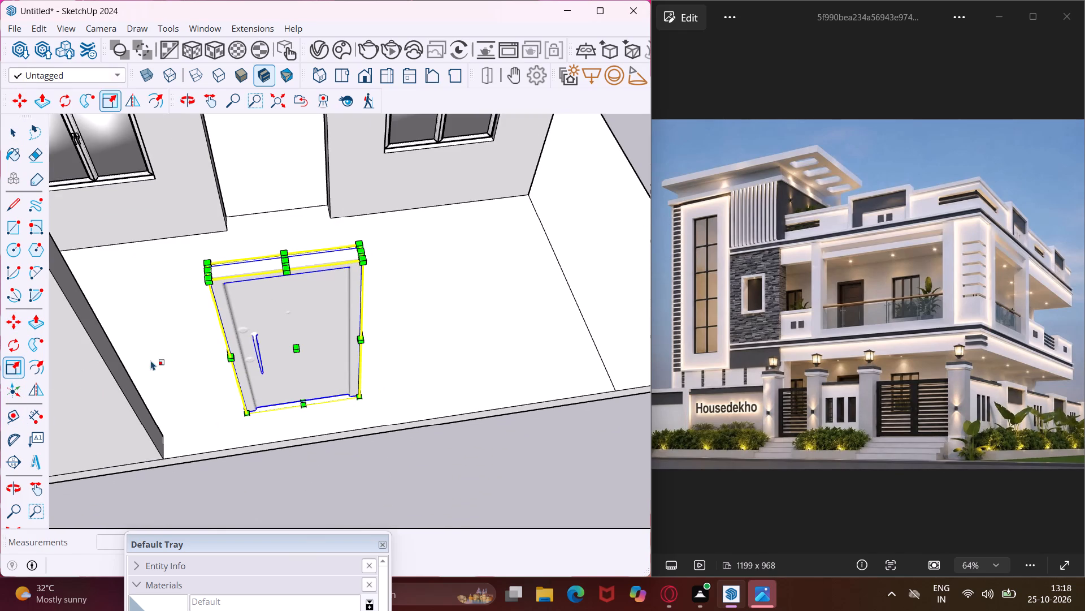
pyautogui.click(228, 350)
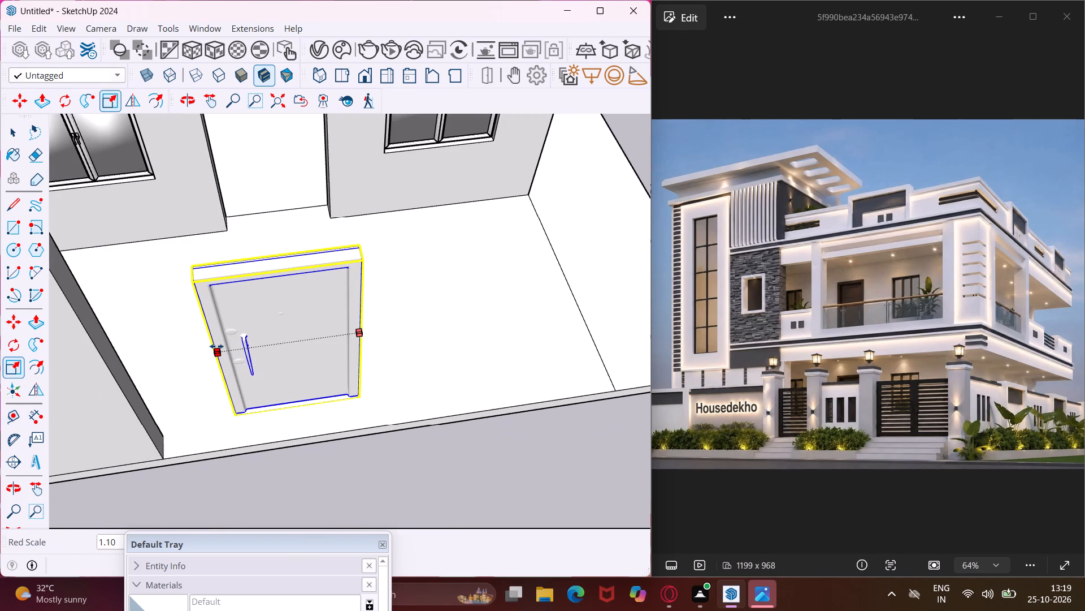
pyautogui.write("4'")
pyautogui.press('Return')
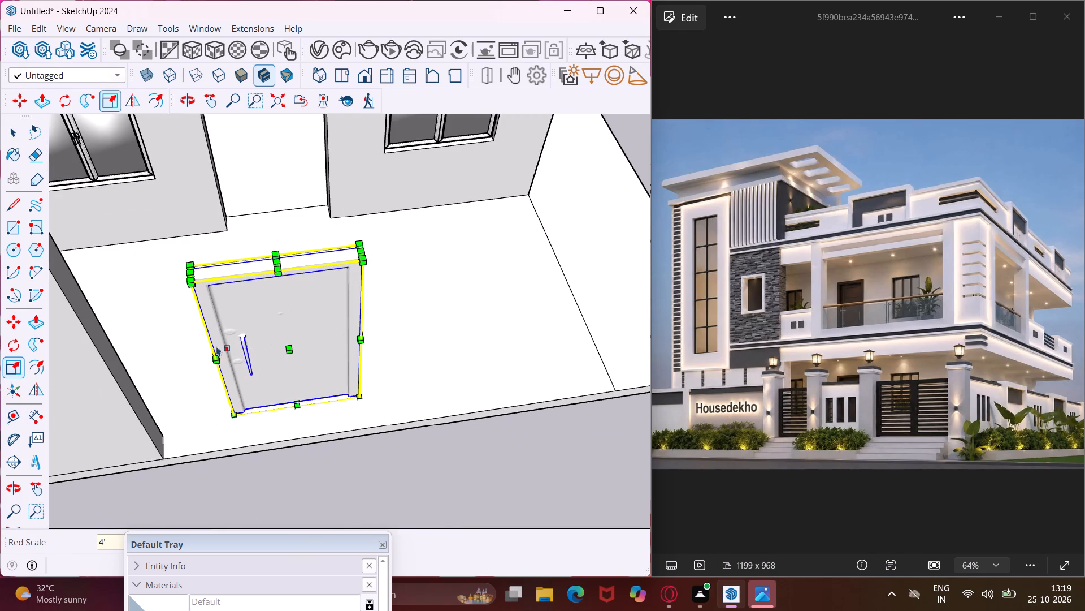
# Scale the same door model along the blue axis to a height of 7'.
pyautogui.click(276, 259)
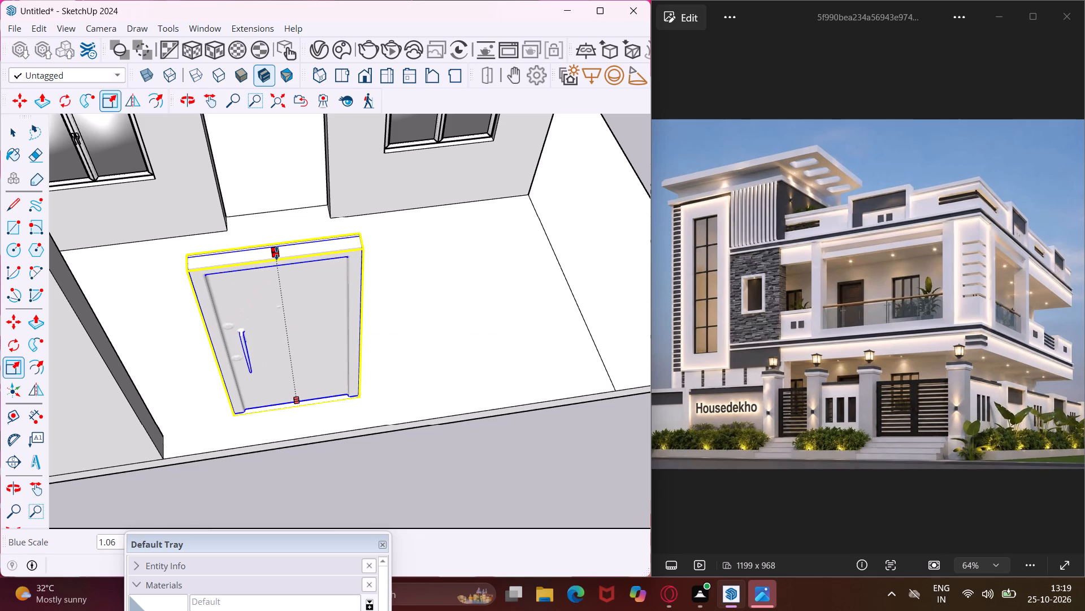
pyautogui.write("7'")
pyautogui.press('Return')
# Move the door by its bottom corner to the matching bottom corner of the doorway between the two windows.
pyautogui.scroll(-1, 276, 253)
pyautogui.press('m')
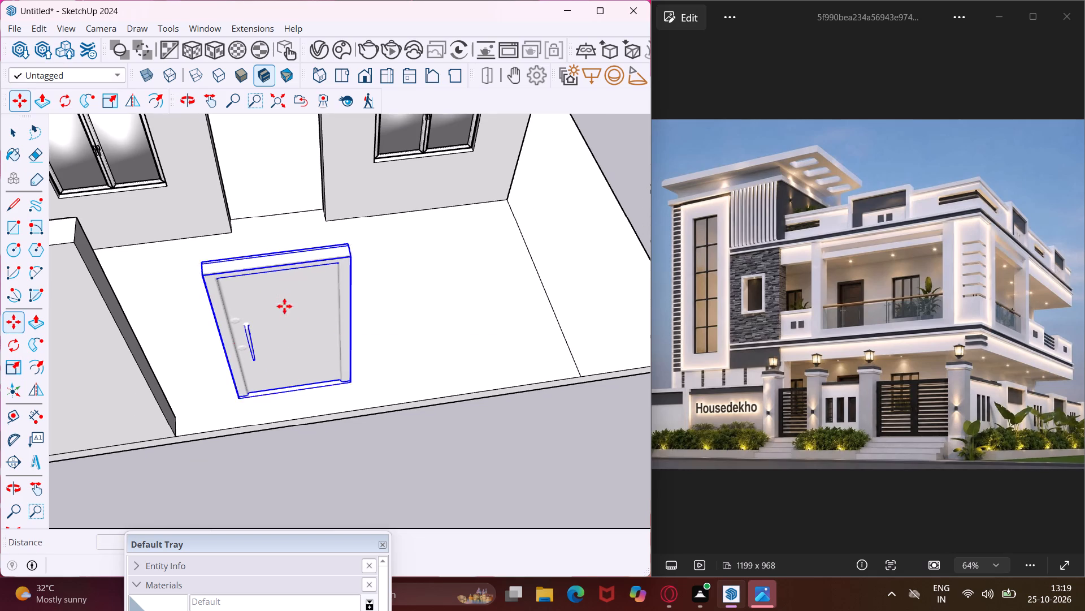
pyautogui.moveTo(294, 326); pyautogui.dragTo(183, 255, button='middle')
pyautogui.scroll(2, 319, 371)
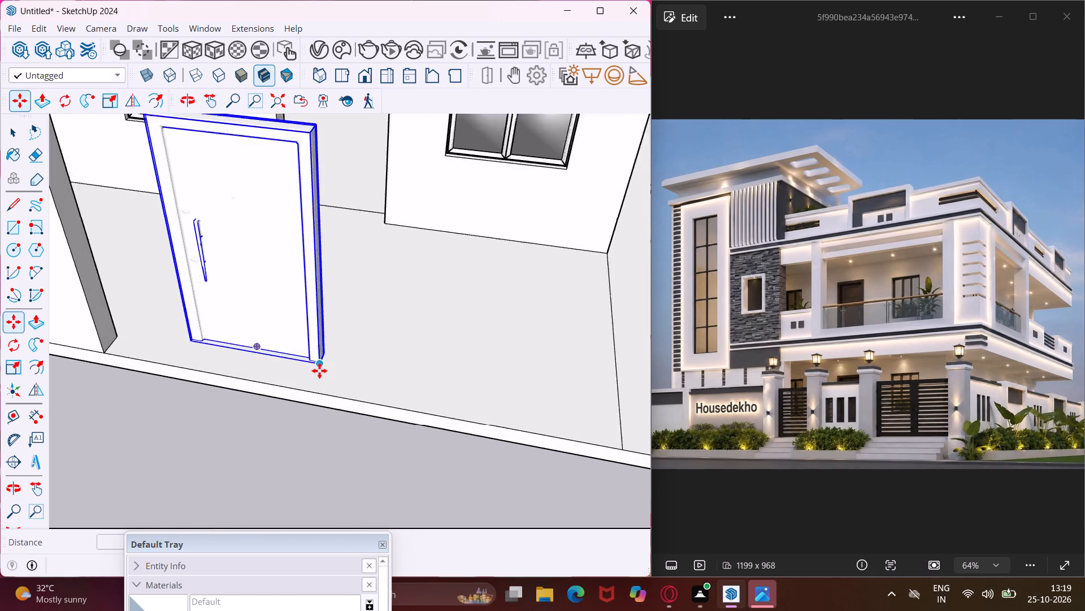
pyautogui.scroll(9, 319, 371)
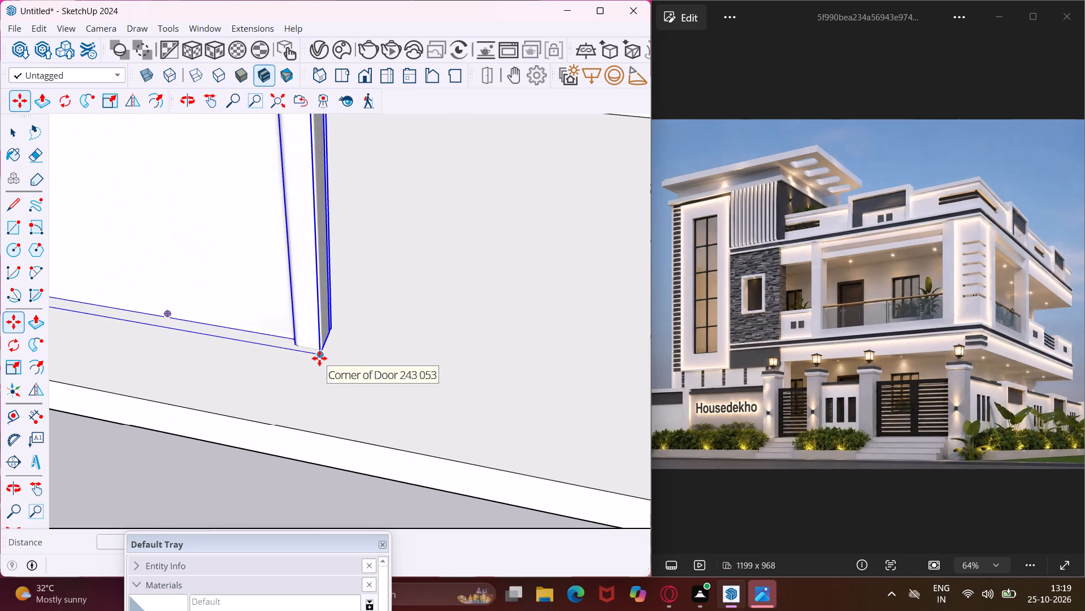
pyautogui.click(320, 356)
pyautogui.scroll(-6, 307, 337)
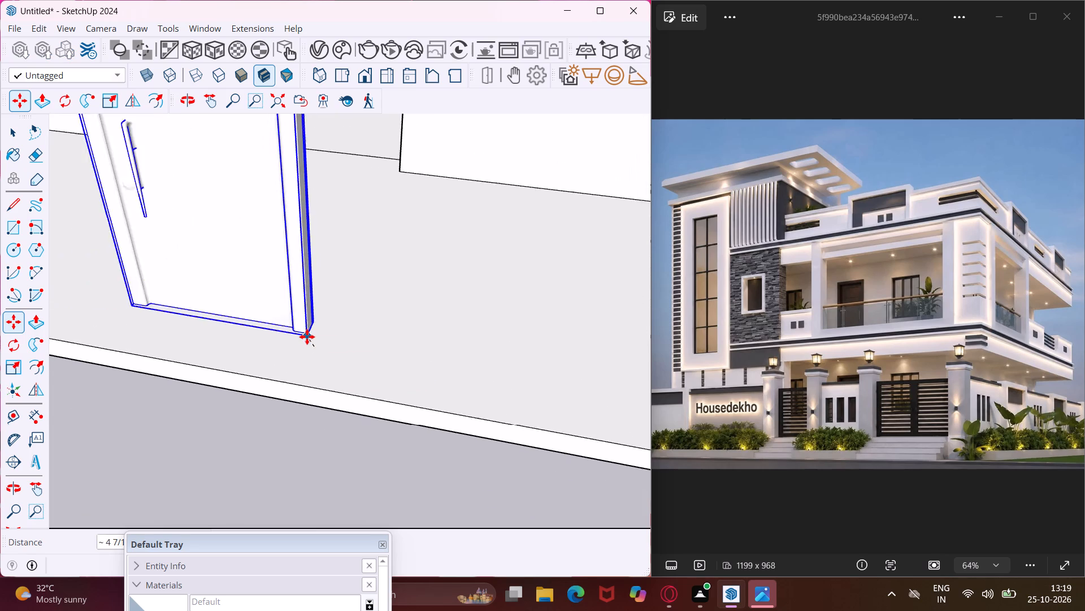
pyautogui.scroll(-4, 306, 337)
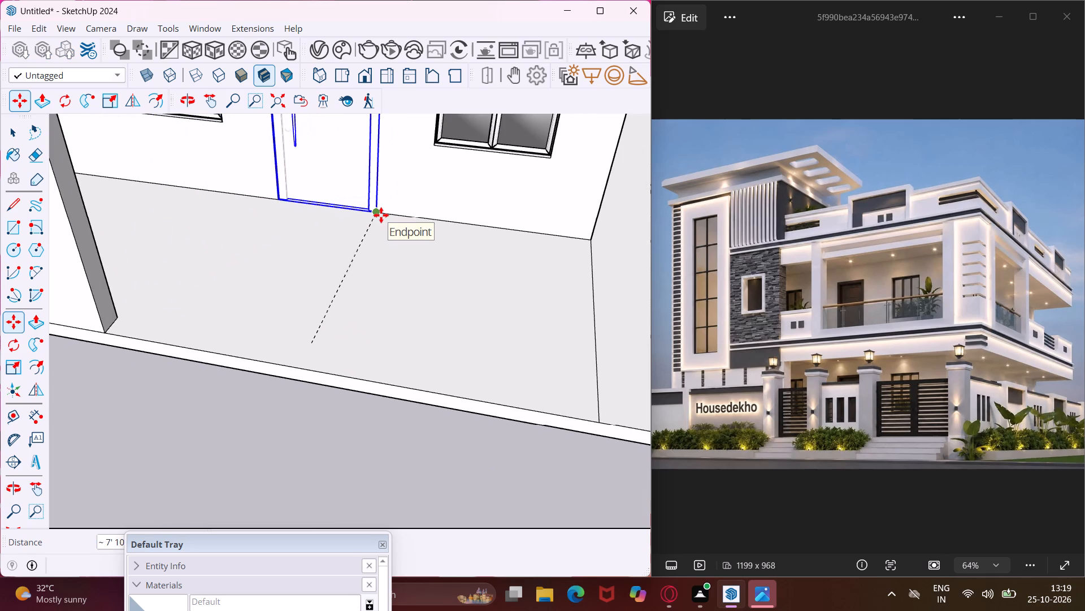
pyautogui.click(381, 215)
pyautogui.scroll(-17, 305, 246)
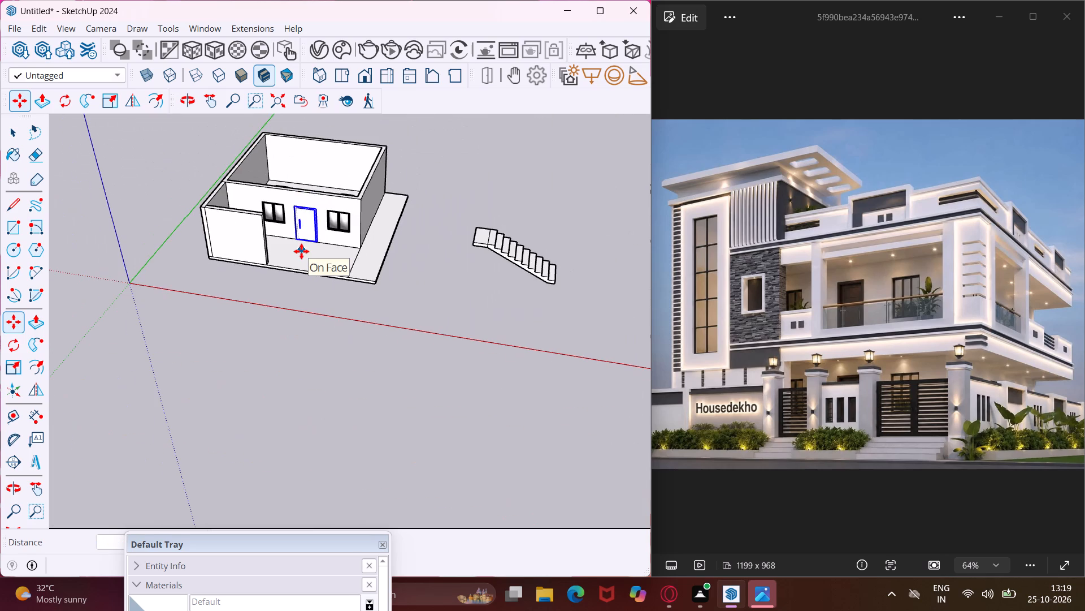
pyautogui.press('Escape')
pyautogui.press('space')
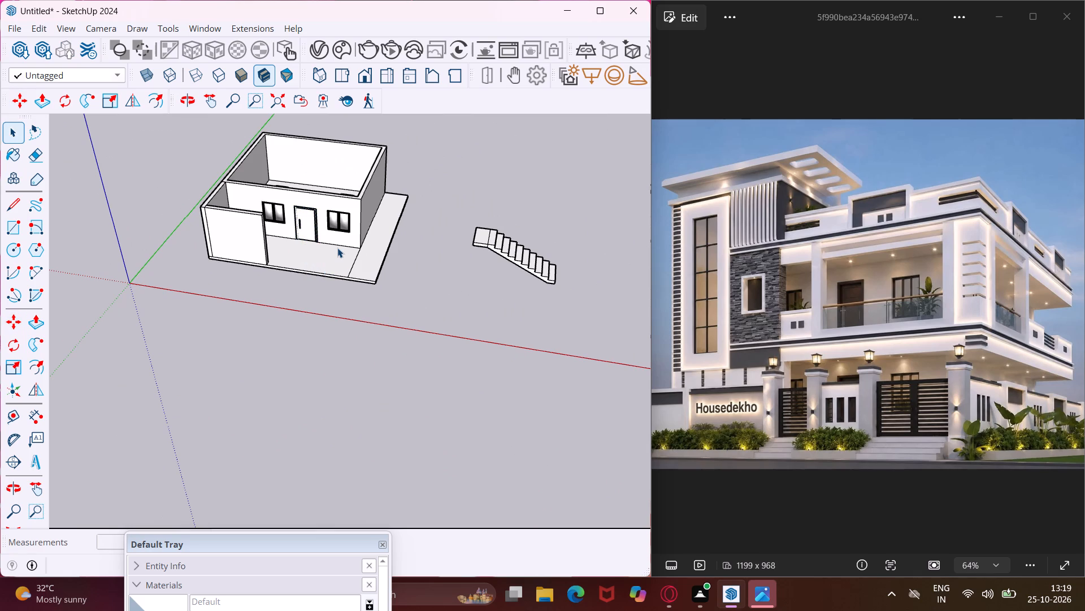
# Erase the stray edge running across the porch floor from the house's outer wall corner to the floor's front edge.
pyautogui.scroll(5, 337, 248)
pyautogui.moveTo(337, 248); pyautogui.dragTo(403, 278, button='middle')
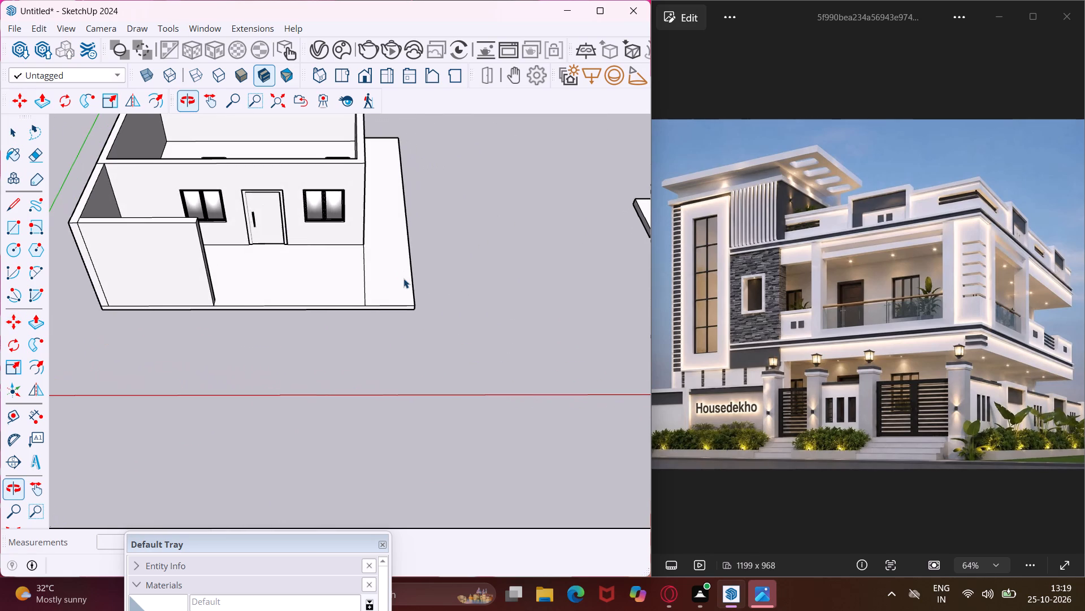
pyautogui.press('e')
pyautogui.moveTo(372, 278); pyautogui.dragTo(359, 279)
pyautogui.scroll(-4, 359, 279)
pyautogui.press('Escape')
pyautogui.press('space')
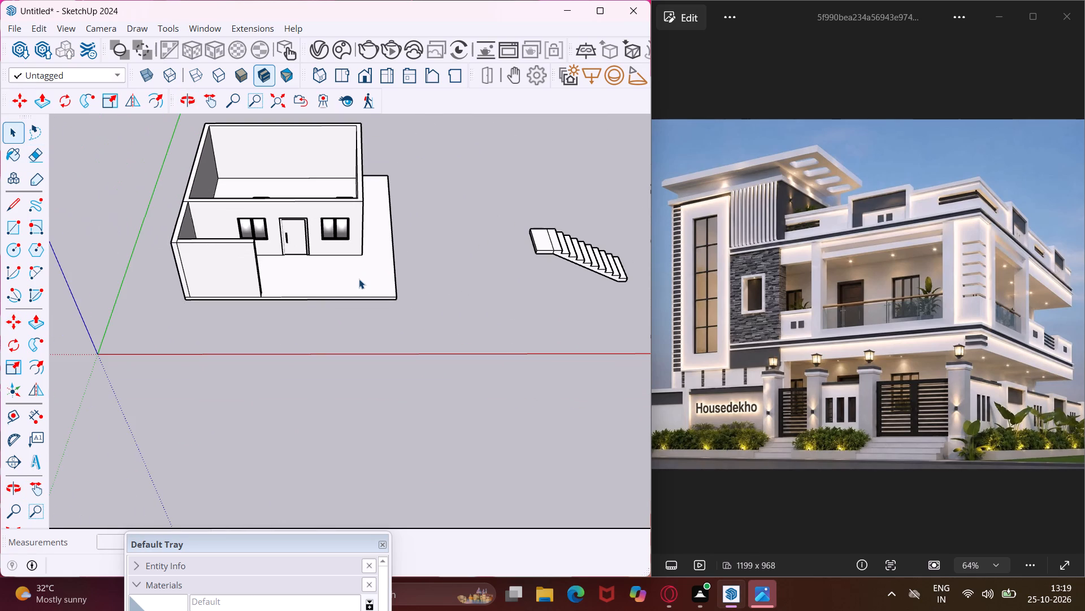
# Copy the whole ground-floor building straight up 10' 6" by its bottom front corner so the copy stacks as the first floor.
pyautogui.scroll(-5, 318, 292)
pyautogui.moveTo(317, 293); pyautogui.dragTo(322, 354, button='middle')
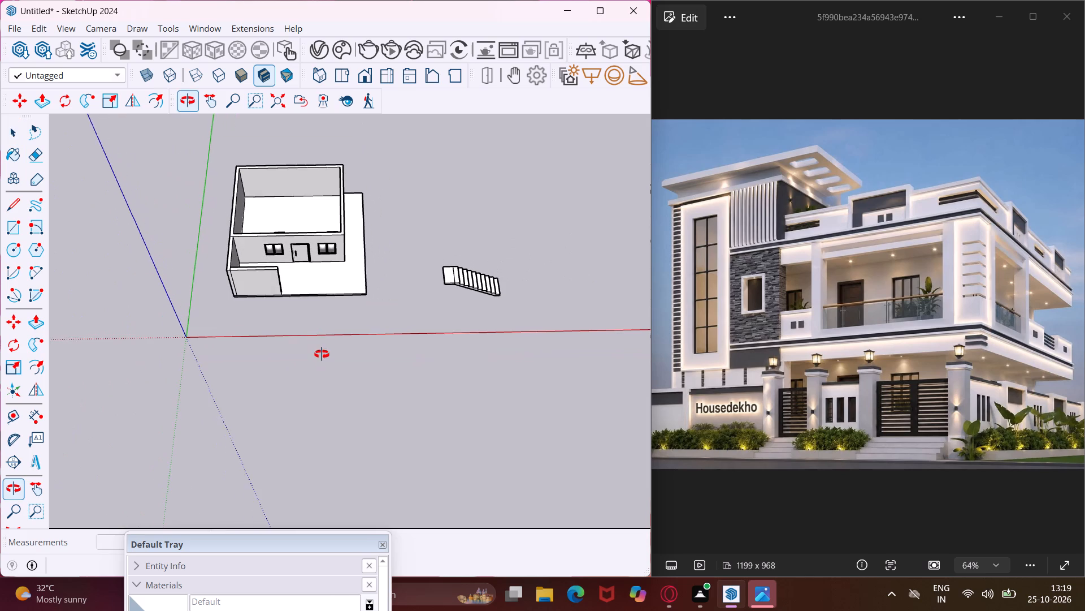
pyautogui.moveTo(322, 354); pyautogui.dragTo(322, 355, button='middle')
pyautogui.moveTo(411, 135); pyautogui.dragTo(251, 291)
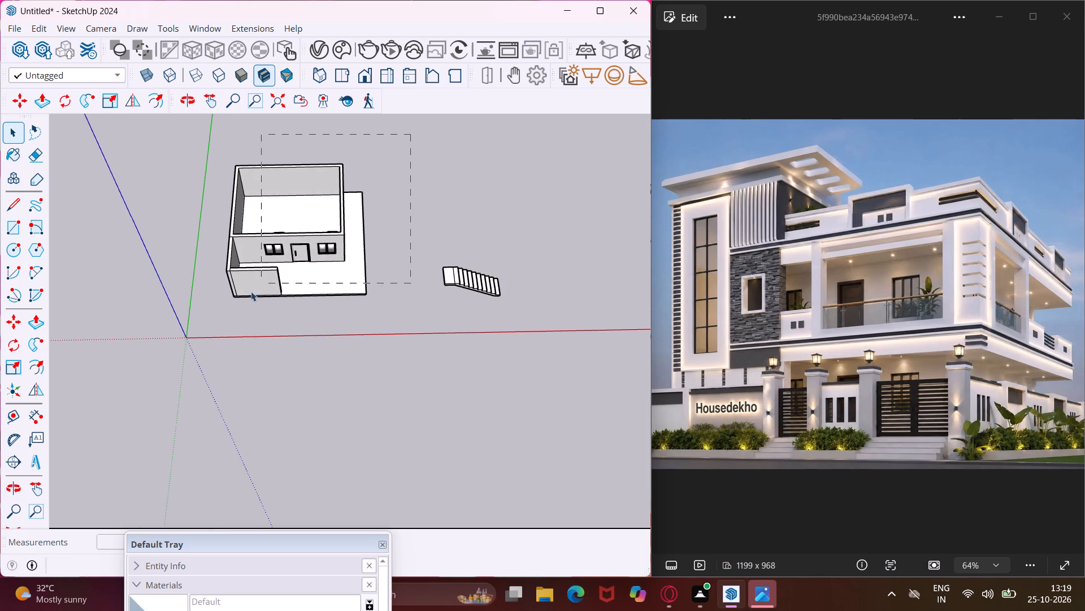
pyautogui.moveTo(251, 291); pyautogui.dragTo(212, 313)
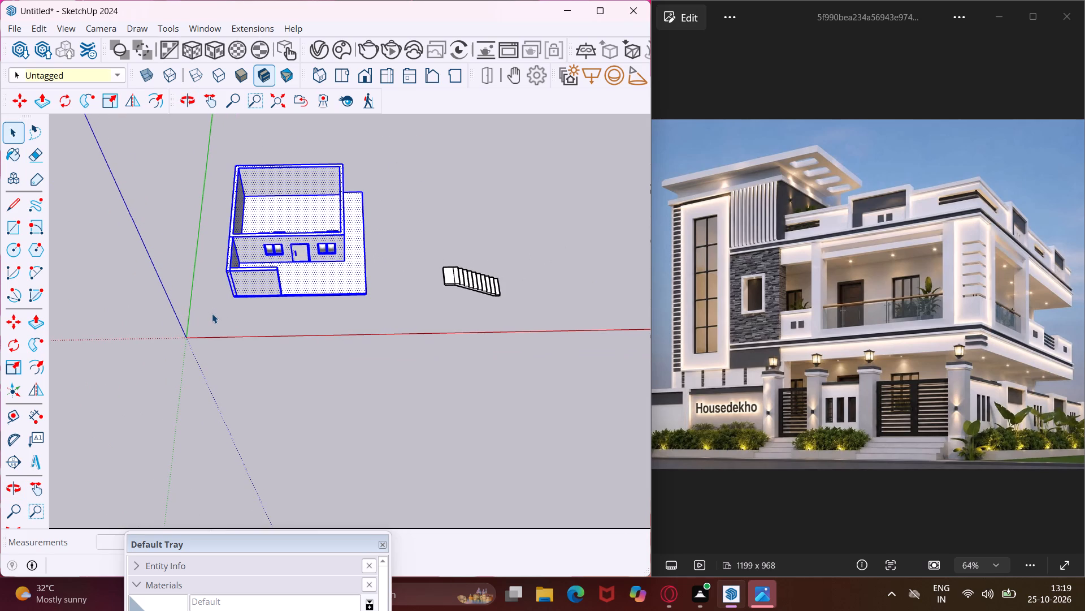
pyautogui.press('m')
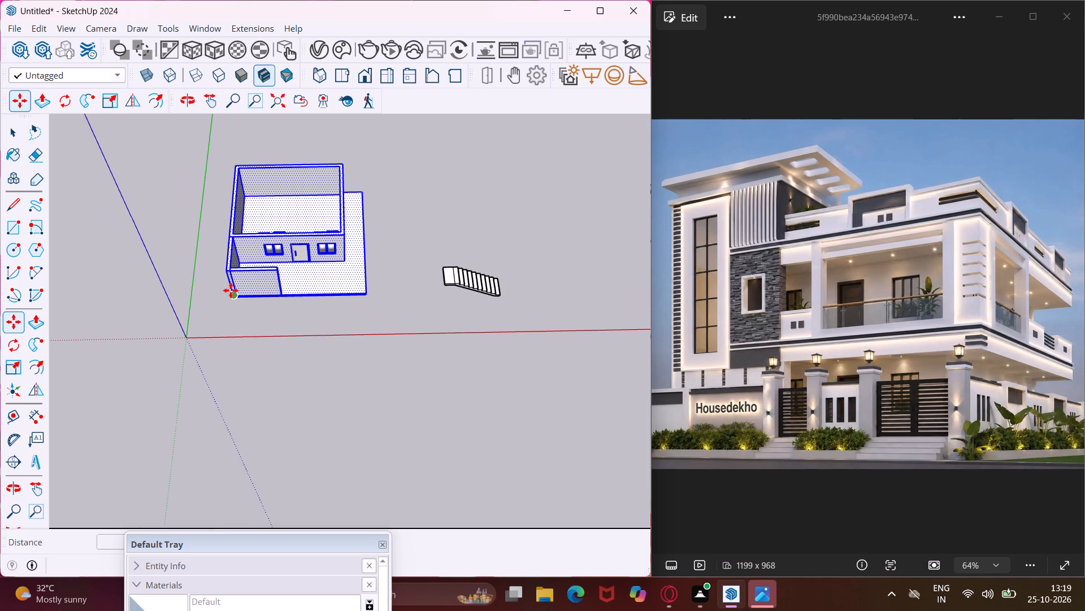
pyautogui.scroll(6, 231, 290)
pyautogui.moveTo(231, 290); pyautogui.dragTo(280, 171, button='middle')
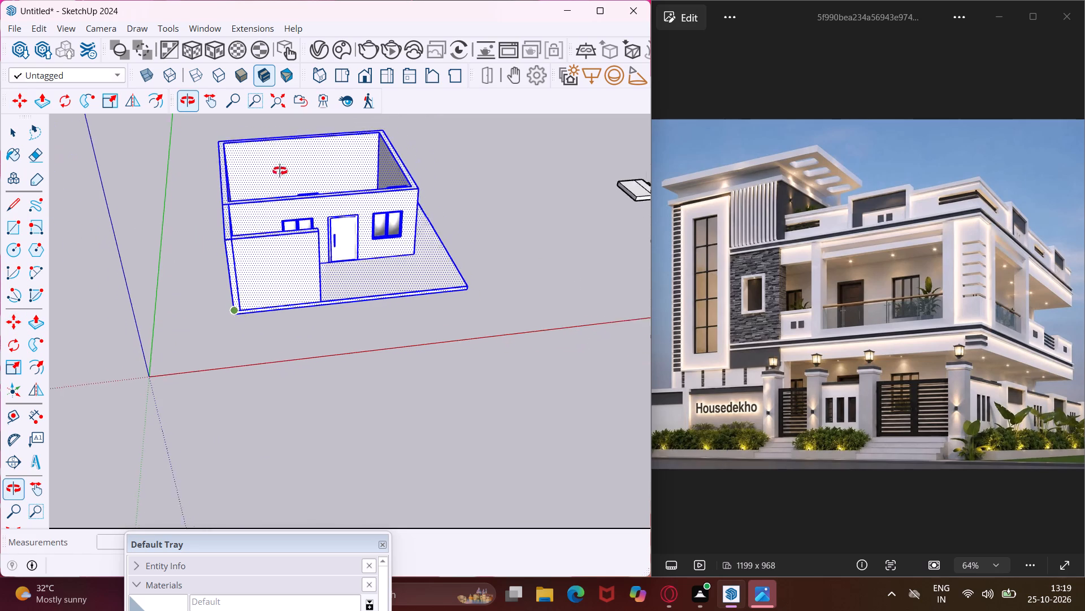
pyautogui.moveTo(280, 171); pyautogui.dragTo(281, 162, button='middle')
pyautogui.scroll(13, 231, 322)
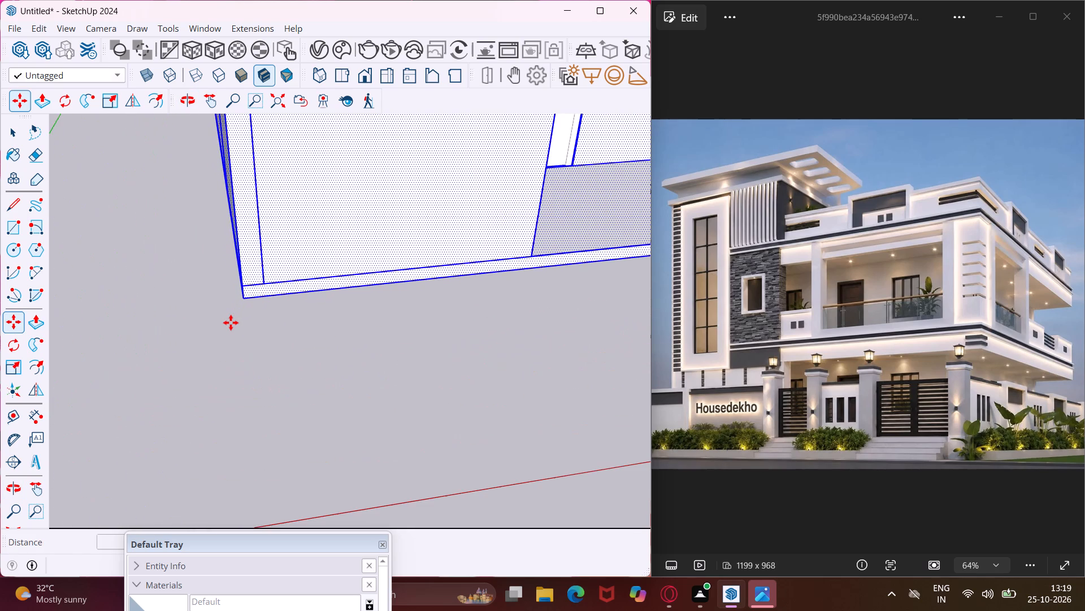
pyautogui.click(242, 300)
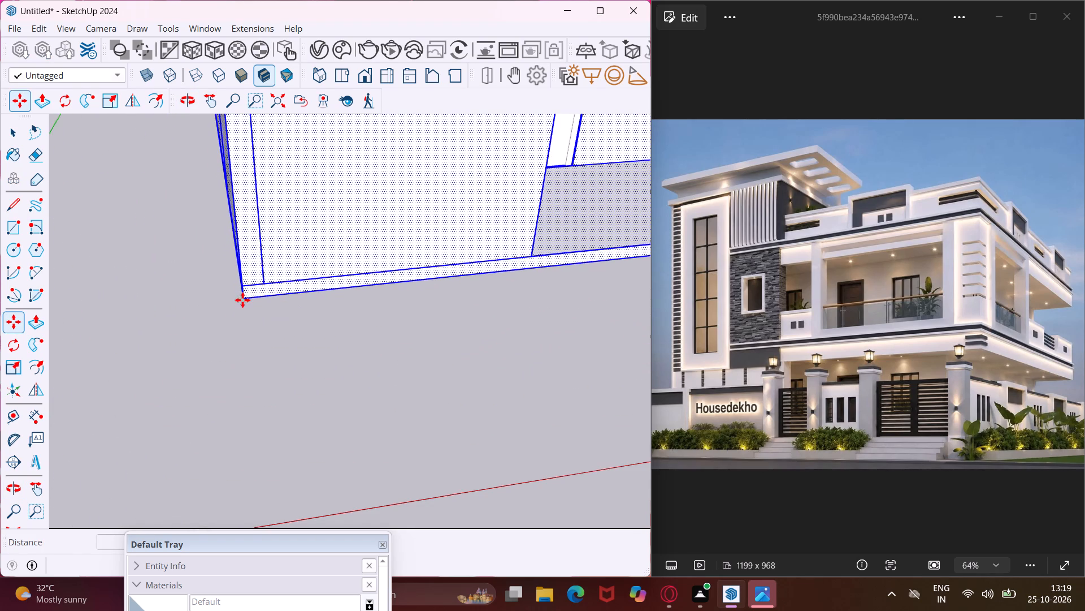
pyautogui.scroll(-11, 245, 284)
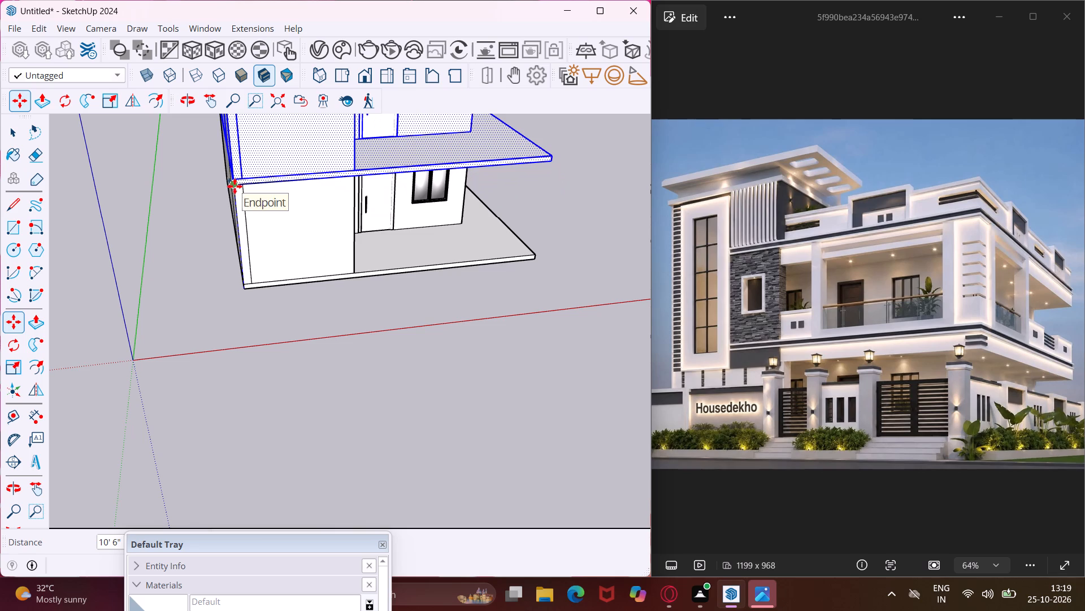
pyautogui.click(235, 186)
pyautogui.press('Escape')
pyautogui.press('space')
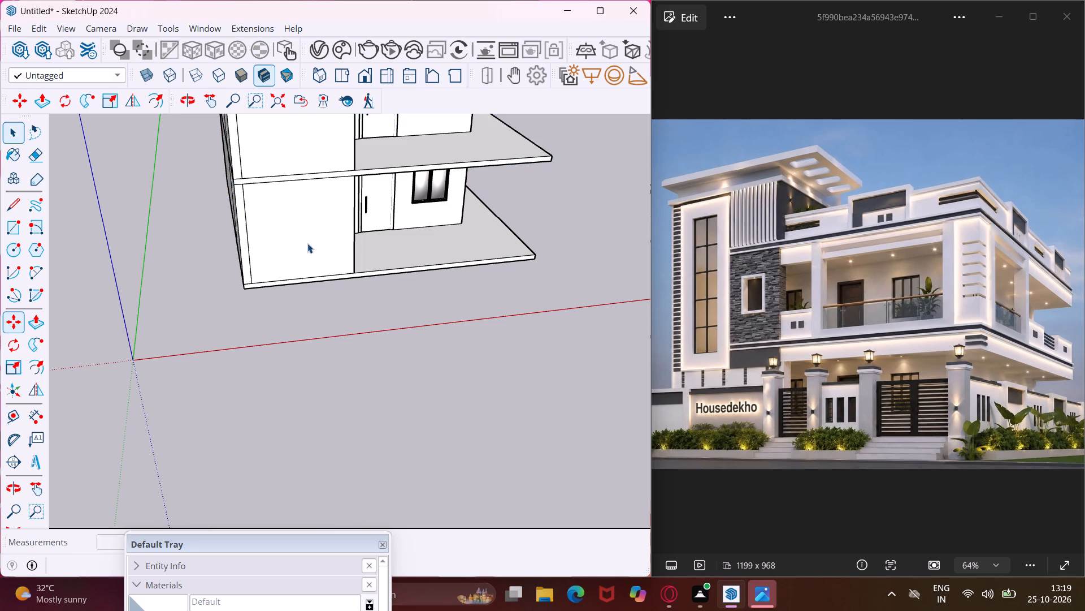
# Draw a 6" vertical line across the front edge of the first-floor slab, above the ground-floor front wall panel.
pyautogui.moveTo(301, 256); pyautogui.dragTo(188, 323, button='middle')
pyautogui.scroll(-9, 188, 323)
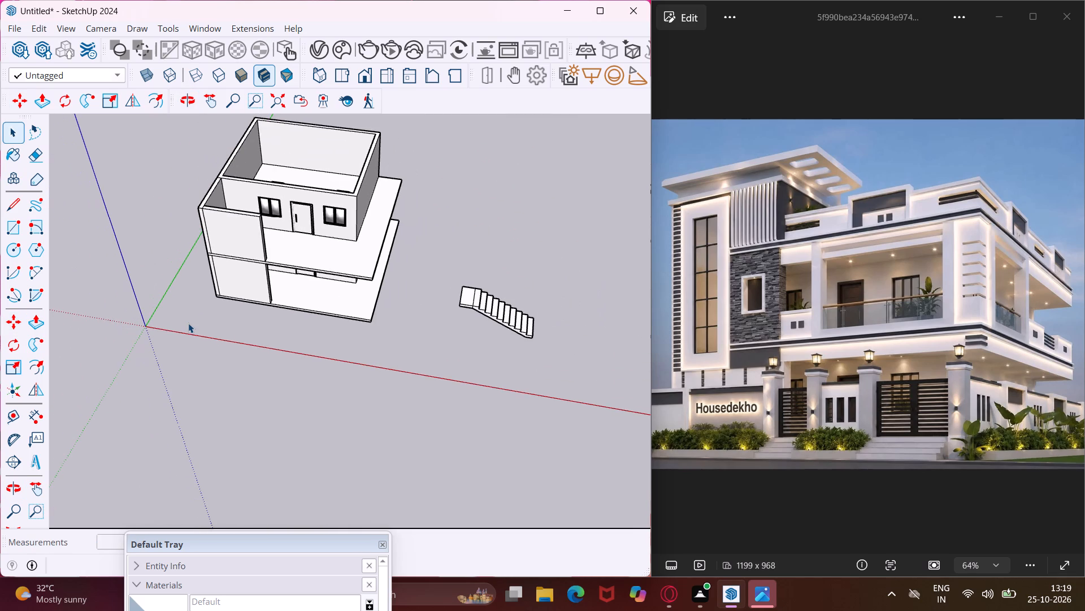
pyautogui.moveTo(277, 243); pyautogui.dragTo(185, 264, button='middle')
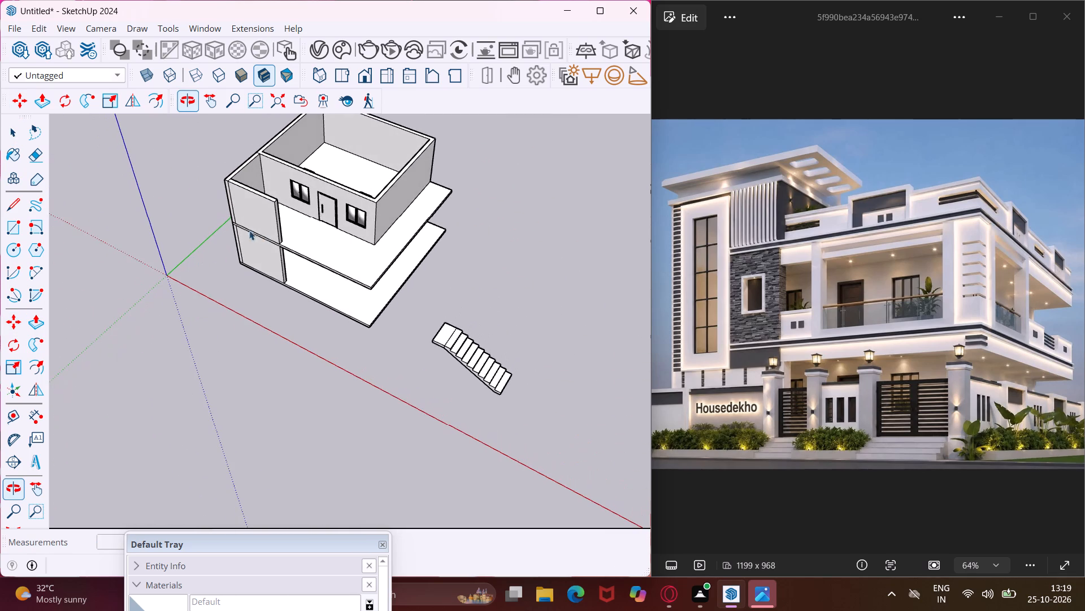
pyautogui.scroll(5, 276, 213)
pyautogui.moveTo(304, 210); pyautogui.dragTo(131, 311, button='middle')
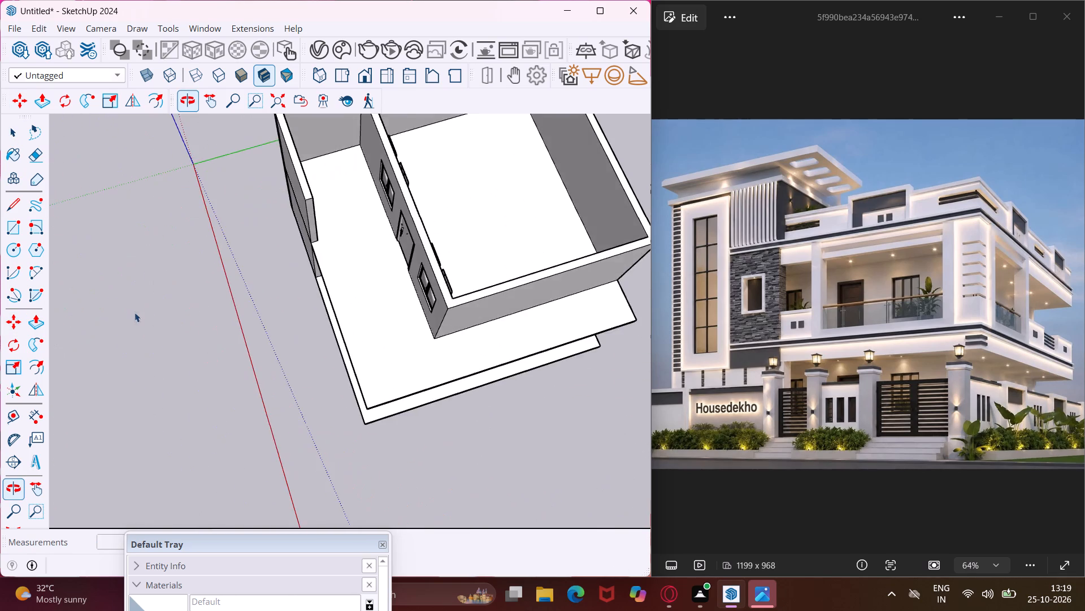
pyautogui.scroll(5, 309, 226)
pyautogui.moveTo(309, 226); pyautogui.dragTo(370, 190, button='middle')
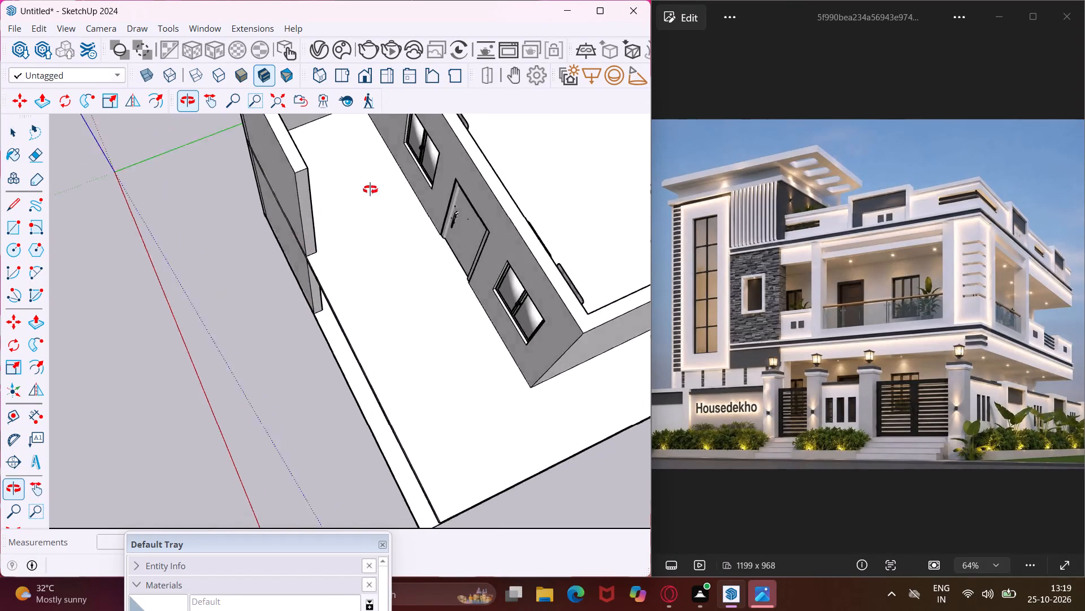
pyautogui.moveTo(370, 190); pyautogui.dragTo(498, 57, button='middle')
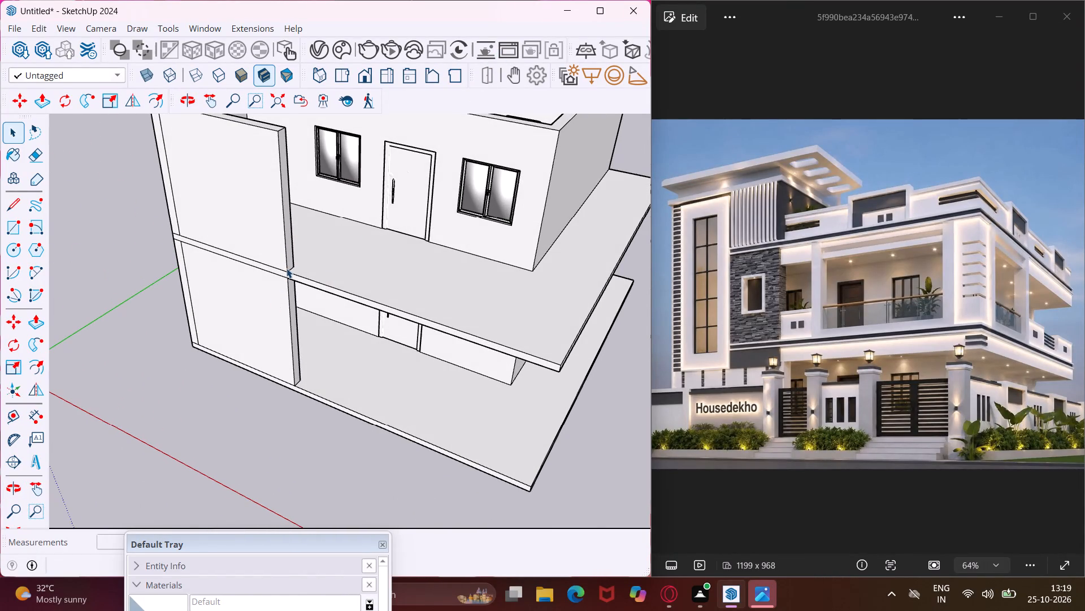
pyautogui.scroll(6, 287, 268)
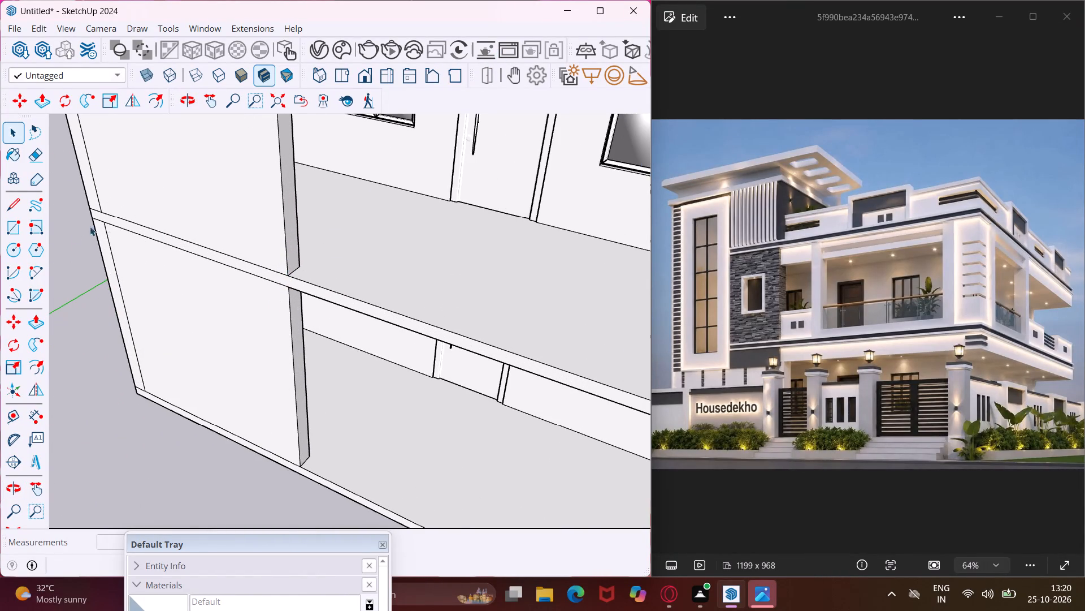
pyautogui.click(13, 200)
pyautogui.moveTo(384, 237); pyautogui.dragTo(384, 238, button='middle')
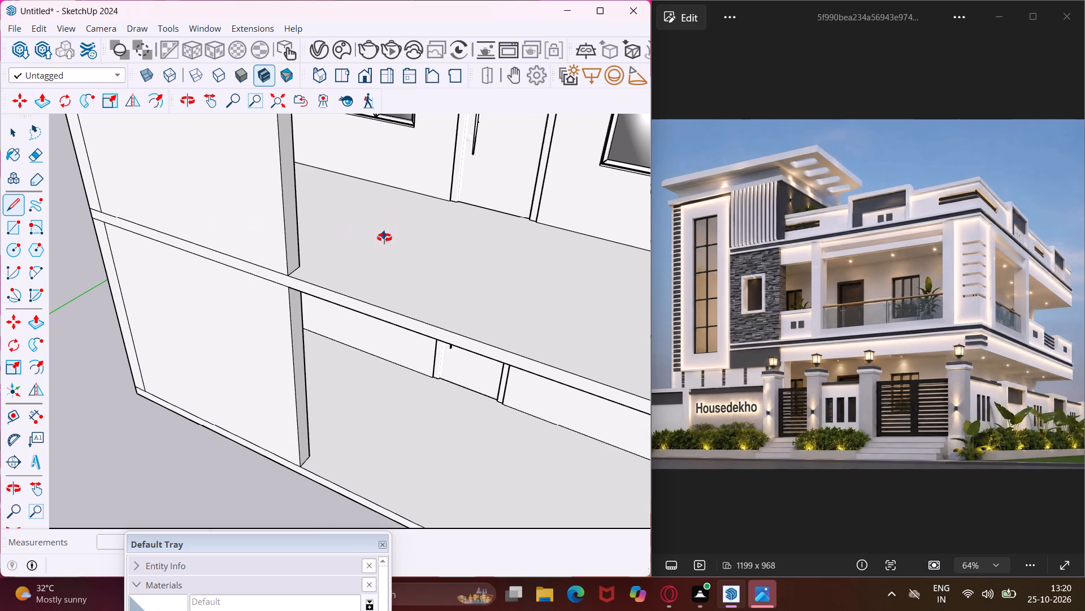
pyautogui.moveTo(384, 238); pyautogui.dragTo(257, 326, button='middle')
pyautogui.scroll(4, 240, 306)
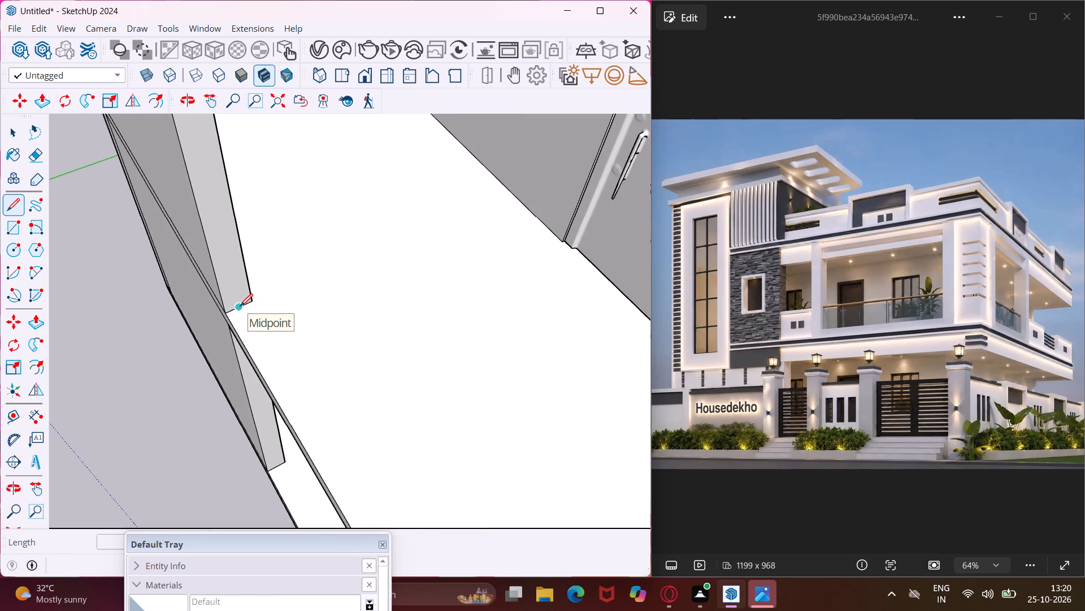
pyautogui.moveTo(240, 306); pyautogui.dragTo(375, 217, button='middle')
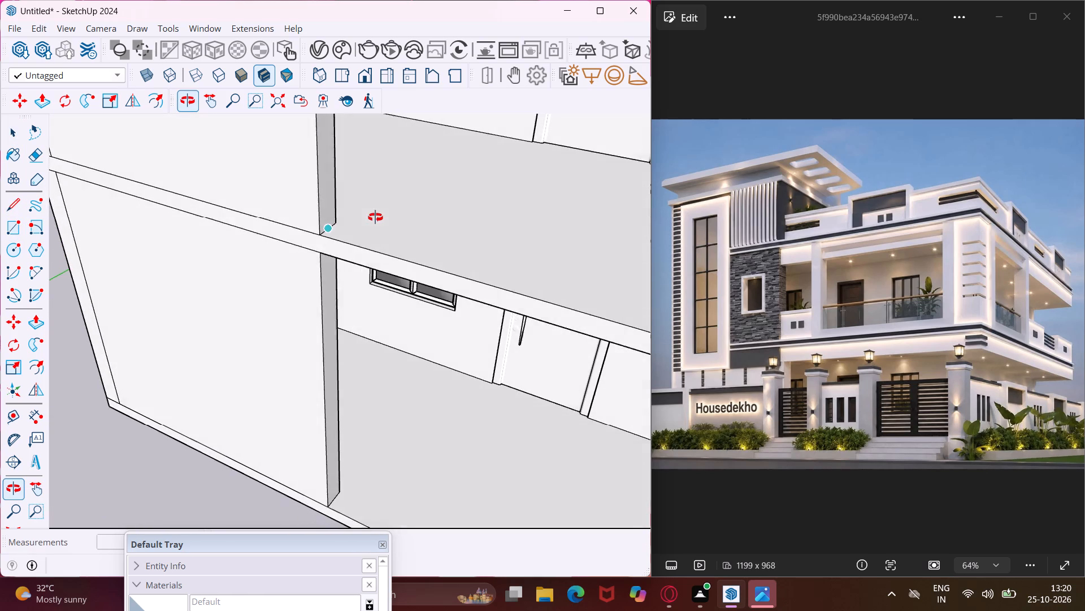
pyautogui.moveTo(375, 217); pyautogui.dragTo(393, 203, button='middle')
pyautogui.scroll(-2, 393, 203)
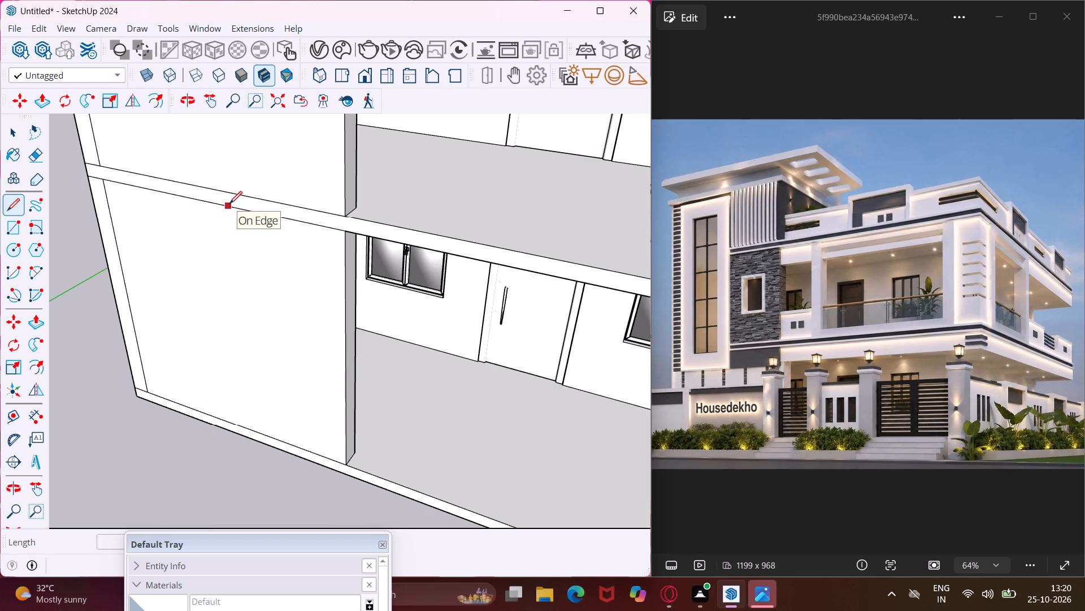
pyautogui.scroll(-6, 229, 204)
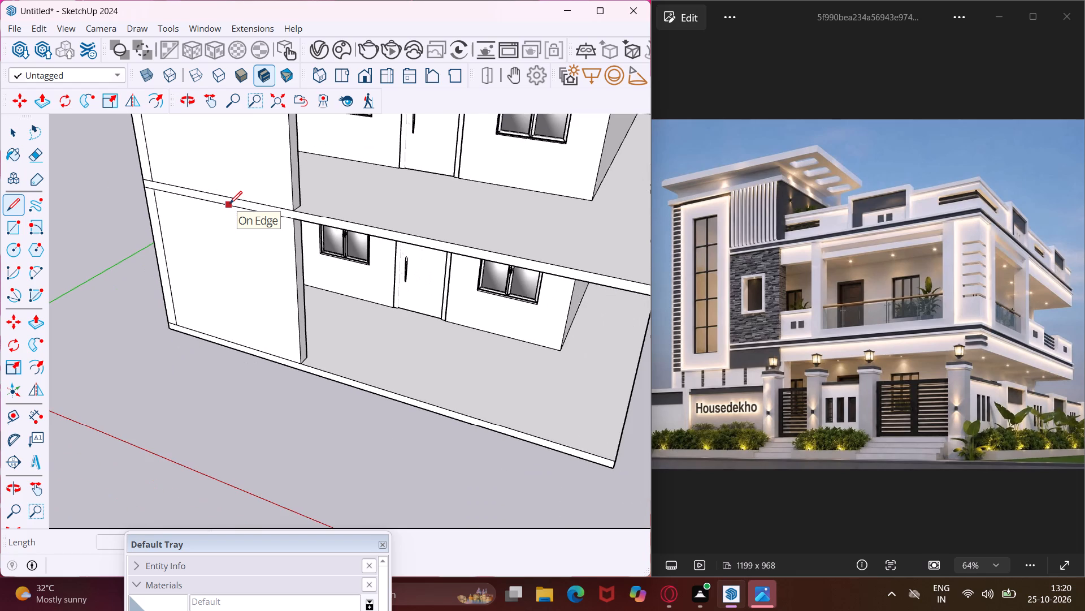
pyautogui.click(229, 204)
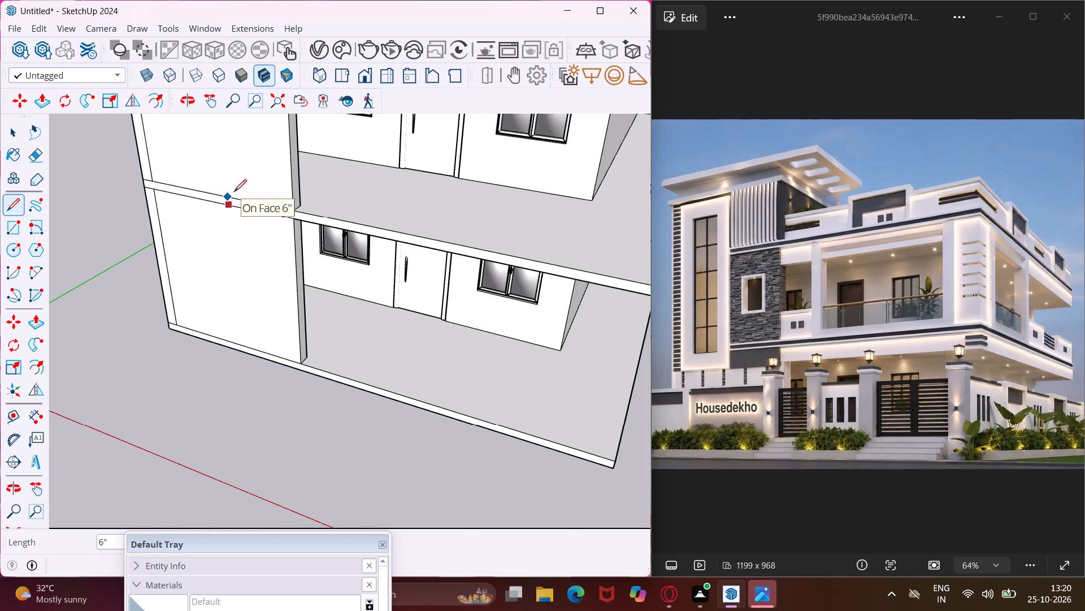
pyautogui.click(234, 192)
pyautogui.press('Escape')
pyautogui.press('space')
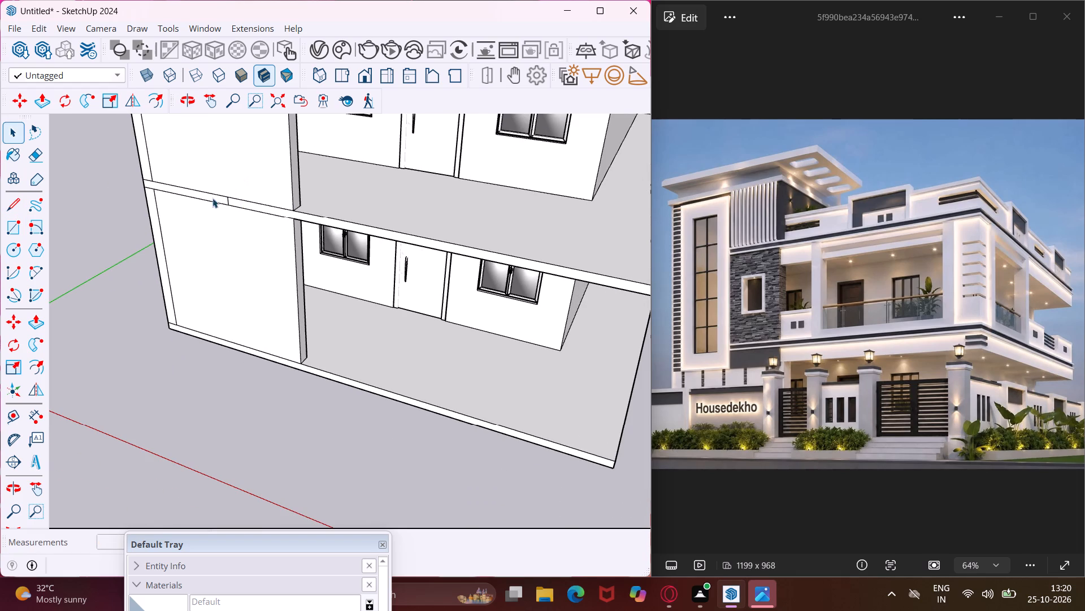
# Push the slab-edge section between the new line and the building's outer corner inward 9'.
pyautogui.click(208, 198)
pyautogui.press('p')
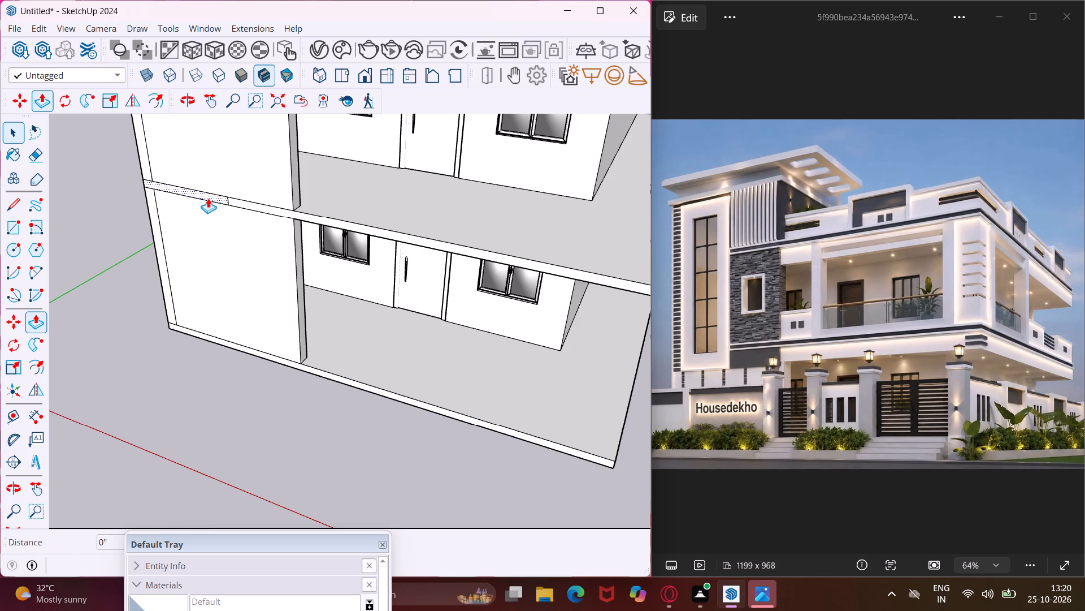
pyautogui.click(208, 198)
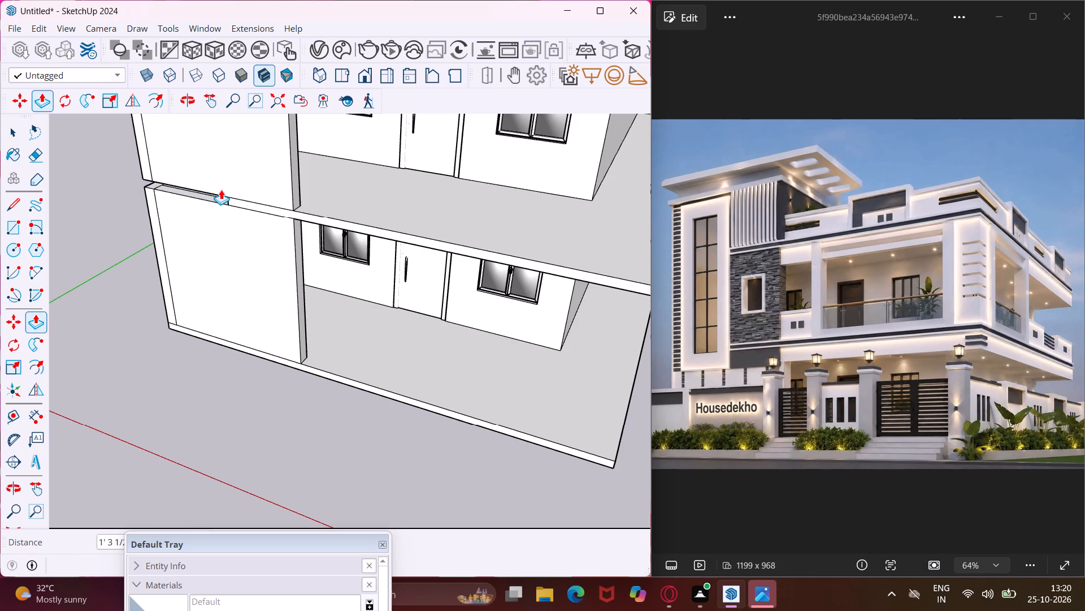
pyautogui.moveTo(221, 190); pyautogui.dragTo(118, 313, button='middle')
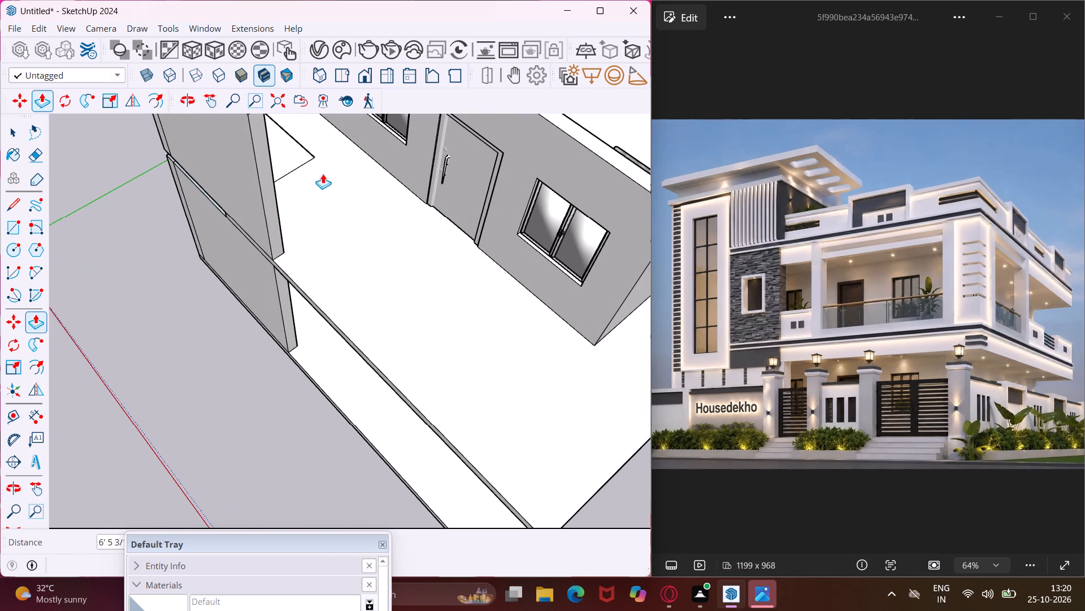
pyautogui.click(353, 140)
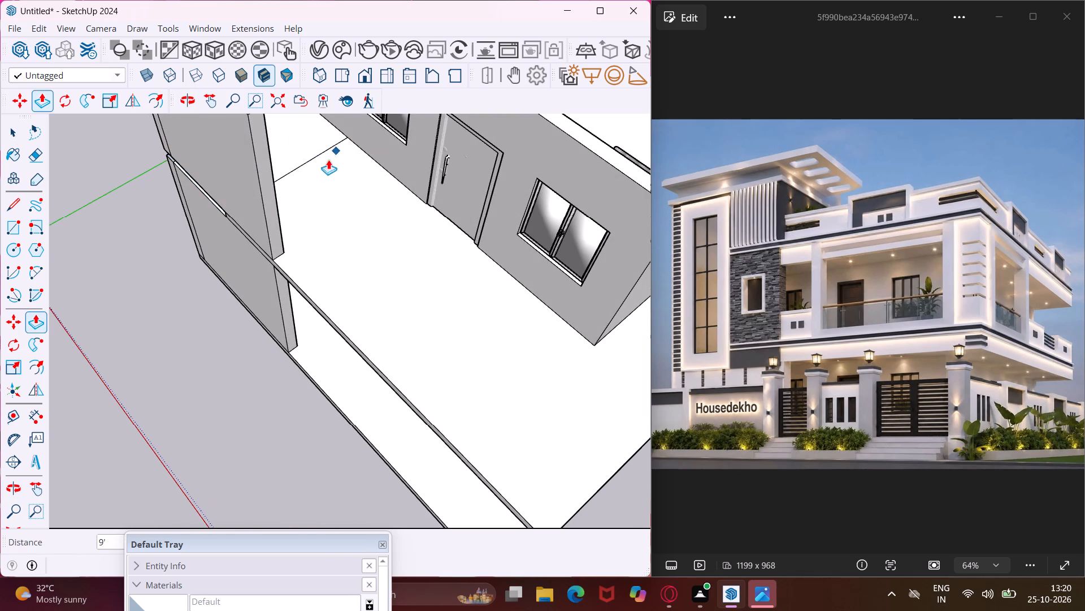
pyautogui.press('Escape')
pyautogui.press('space')
# Pull the exposed top face of the ground-floor side wall up 6" to the underside of the first-floor wall.
pyautogui.moveTo(219, 216); pyautogui.dragTo(392, 104, button='middle')
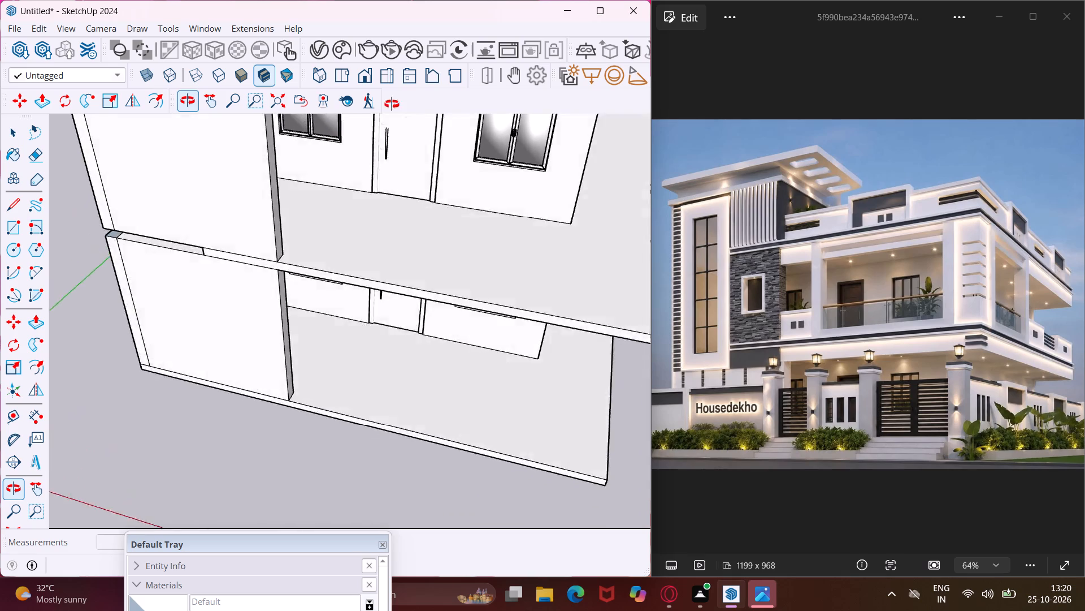
pyautogui.moveTo(392, 104); pyautogui.dragTo(589, 35, button='middle')
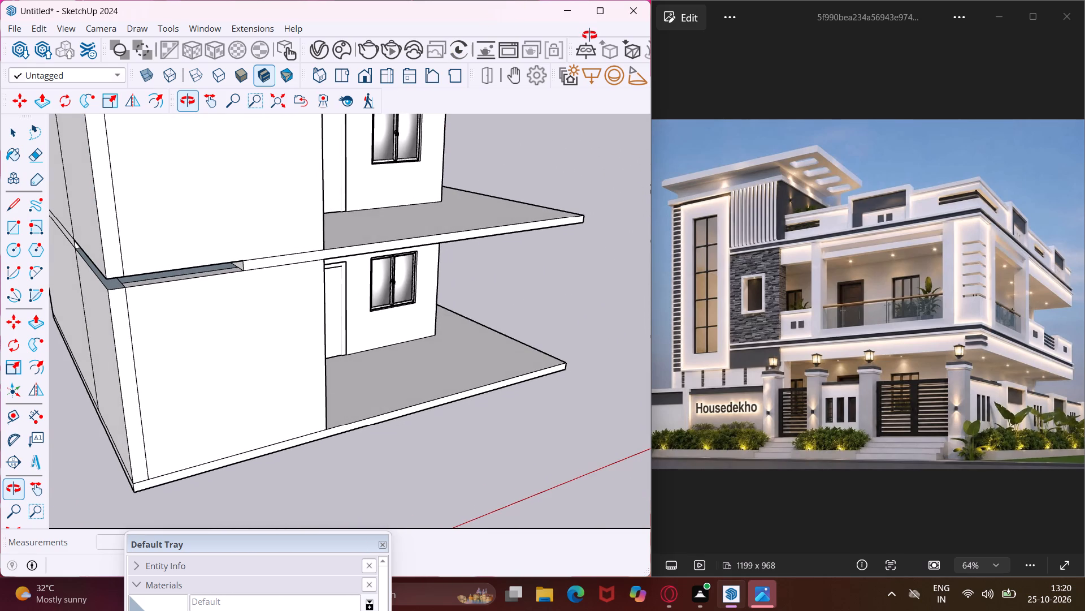
pyautogui.moveTo(589, 35); pyautogui.dragTo(605, 29, button='middle')
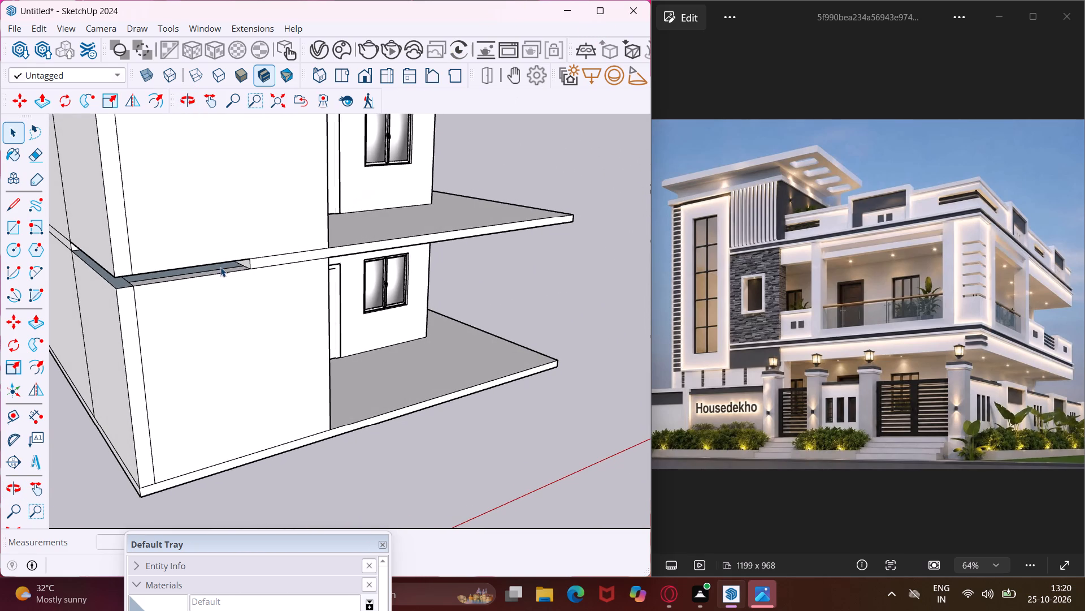
pyautogui.scroll(10, 220, 267)
pyautogui.moveTo(220, 267); pyautogui.dragTo(227, 272, button='middle')
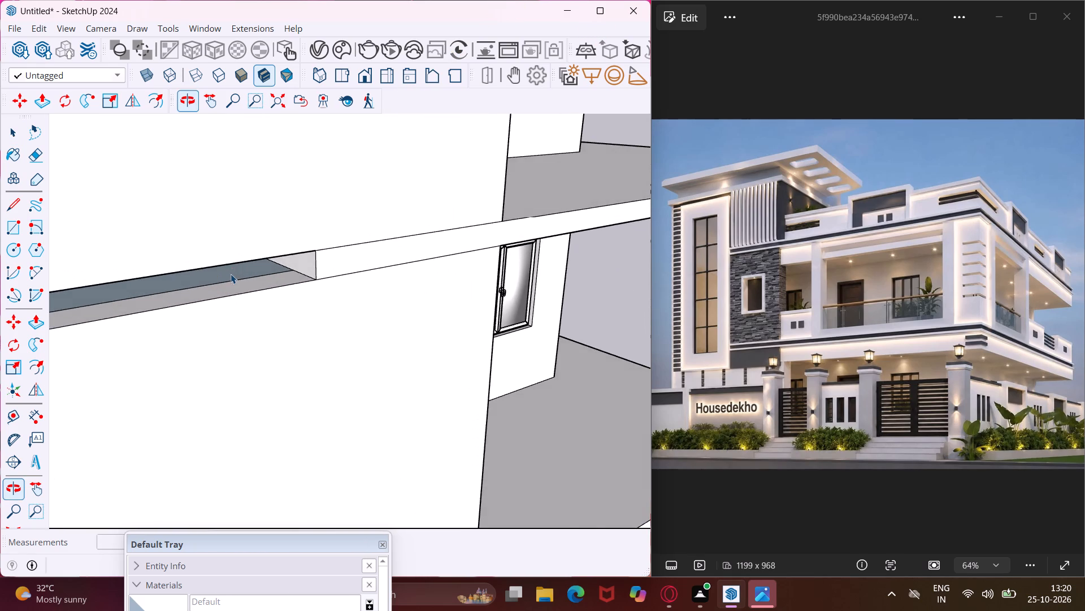
pyautogui.scroll(9, 232, 275)
pyautogui.click(235, 278)
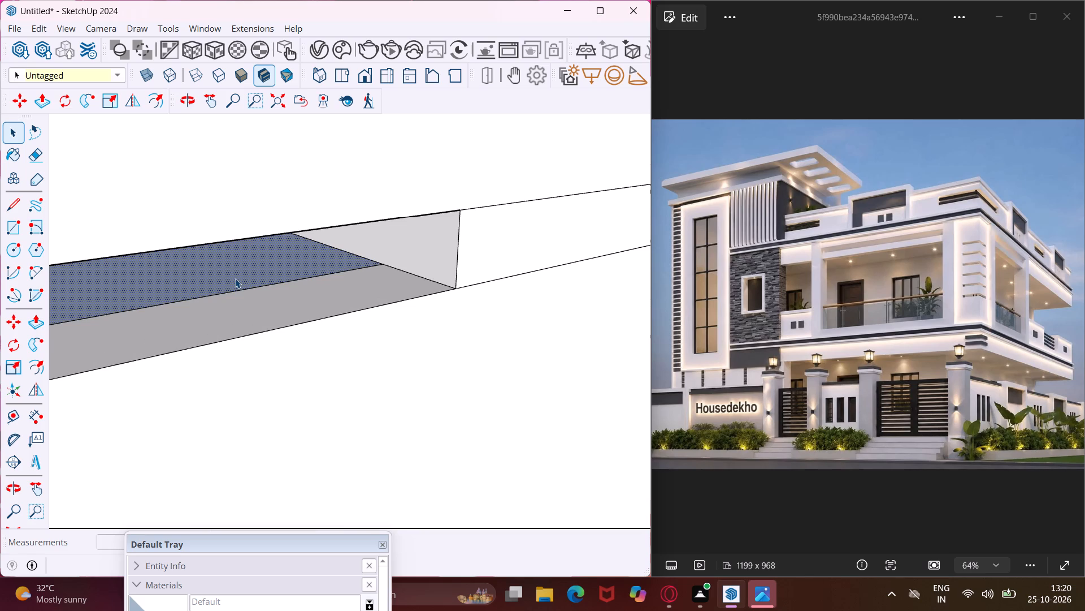
pyautogui.scroll(-6, 235, 278)
pyautogui.moveTo(236, 283); pyautogui.dragTo(419, 250, button='middle')
pyautogui.scroll(-2, 419, 250)
pyautogui.scroll(-3, 381, 317)
pyautogui.click(376, 325)
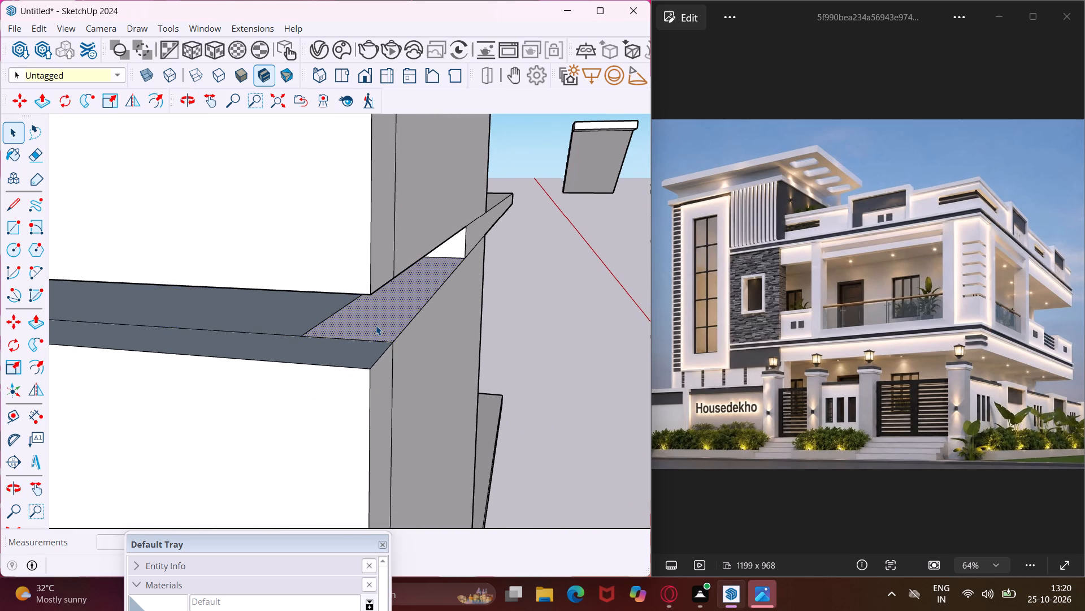
pyautogui.press('p')
pyautogui.click(376, 325)
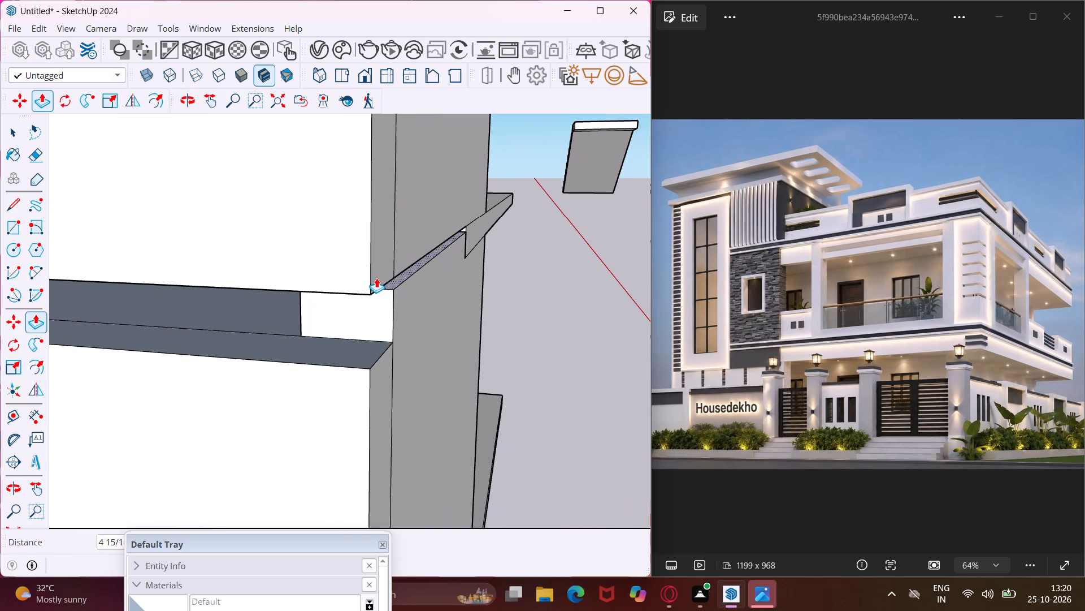
pyautogui.moveTo(364, 277); pyautogui.dragTo(232, 362, button='middle')
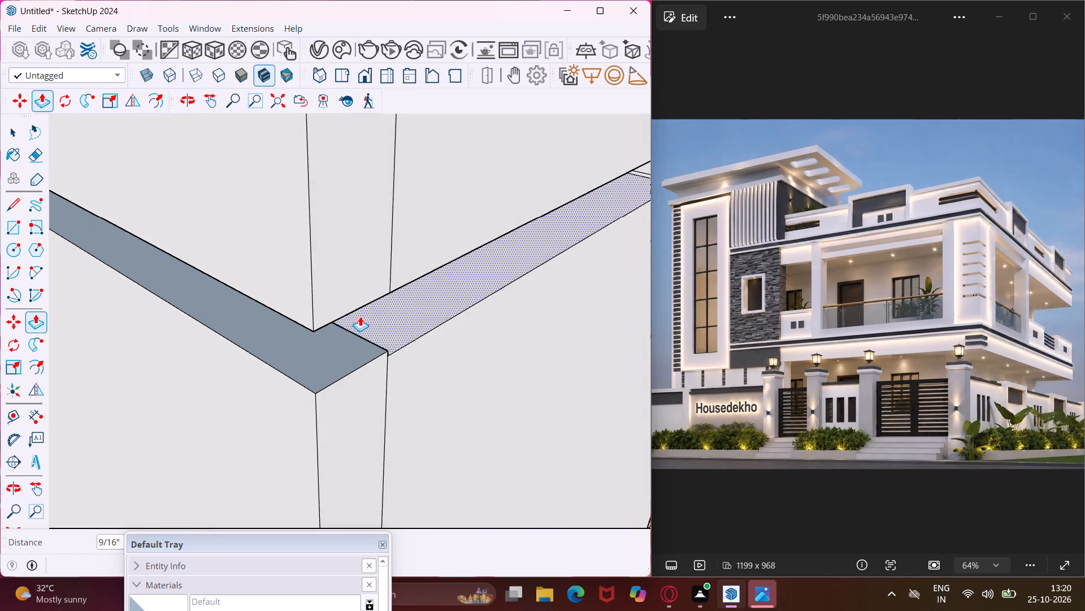
pyautogui.click(351, 313)
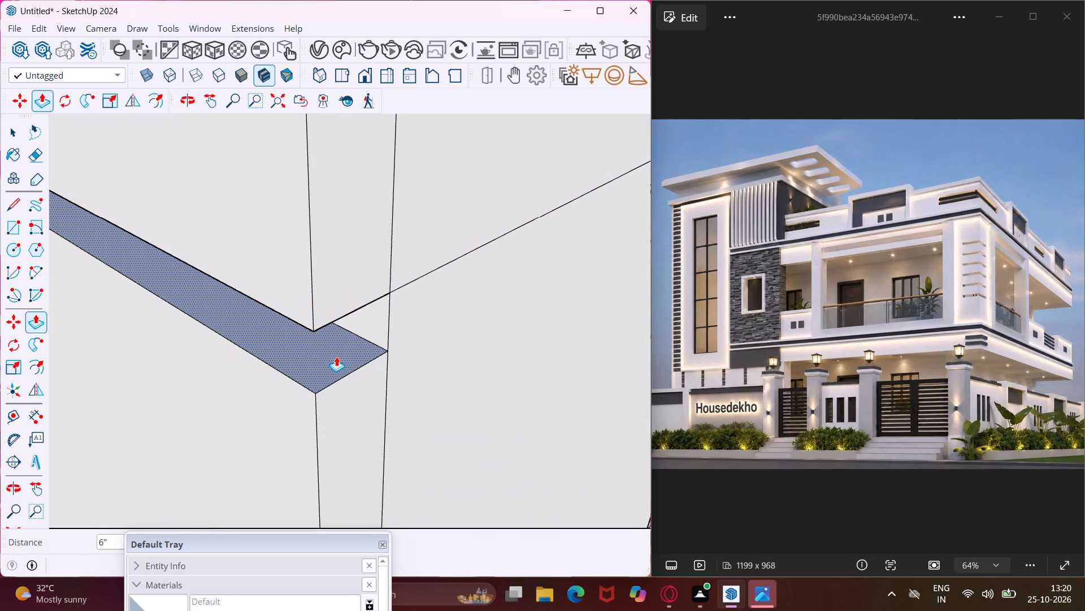
# Pull the exposed top face at the ground-floor wall corner up to the bottom corner of the first-floor wall.
pyautogui.click(336, 356)
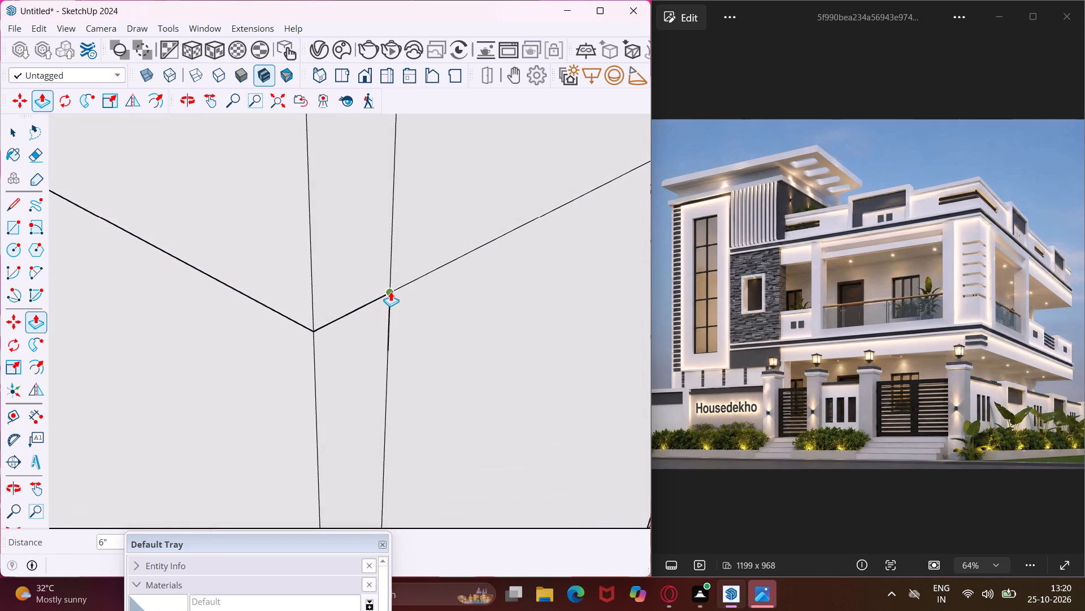
pyautogui.click(390, 291)
pyautogui.press('Escape')
pyautogui.press('space')
# Examine the stacked two-storey building from the front and from above, including the open top of the first-floor walls.
pyautogui.scroll(-7, 270, 343)
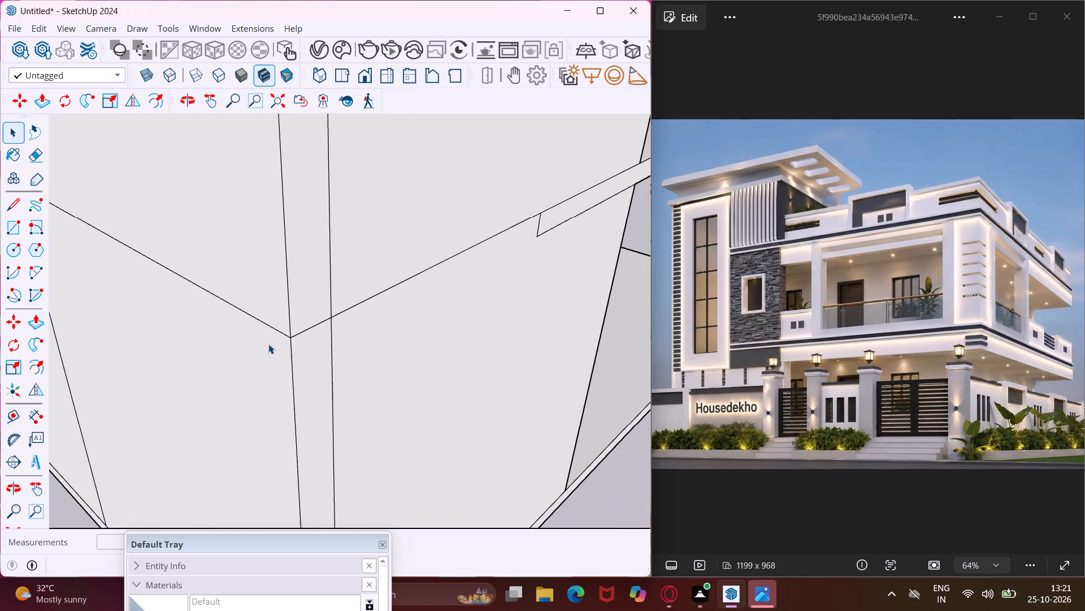
pyautogui.scroll(-17, 264, 347)
pyautogui.moveTo(393, 269); pyautogui.dragTo(374, 279, button='middle')
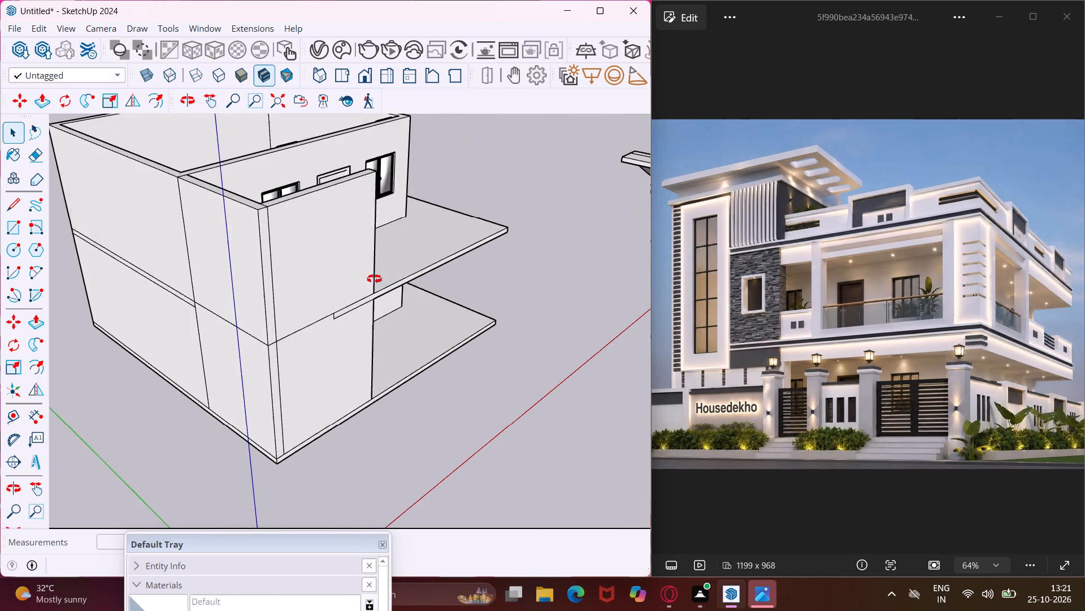
pyautogui.moveTo(374, 279); pyautogui.dragTo(260, 328, button='middle')
pyautogui.scroll(-5, 260, 328)
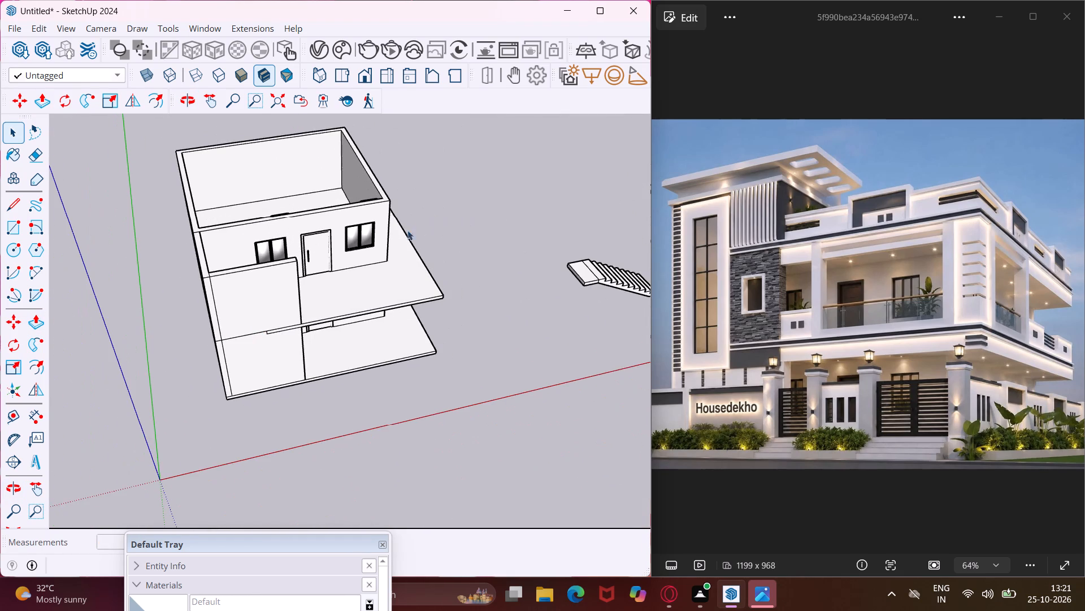
pyautogui.scroll(-1, 433, 197)
pyautogui.moveTo(404, 227); pyautogui.dragTo(338, 230, button='middle')
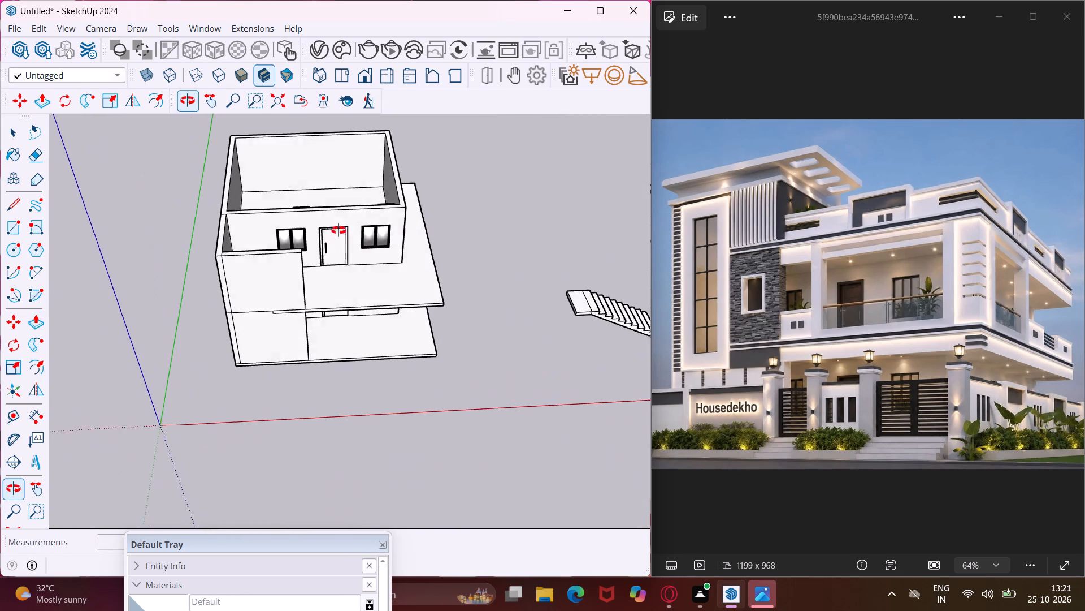
pyautogui.moveTo(338, 230); pyautogui.dragTo(324, 209, button='middle')
pyautogui.scroll(1, 324, 209)
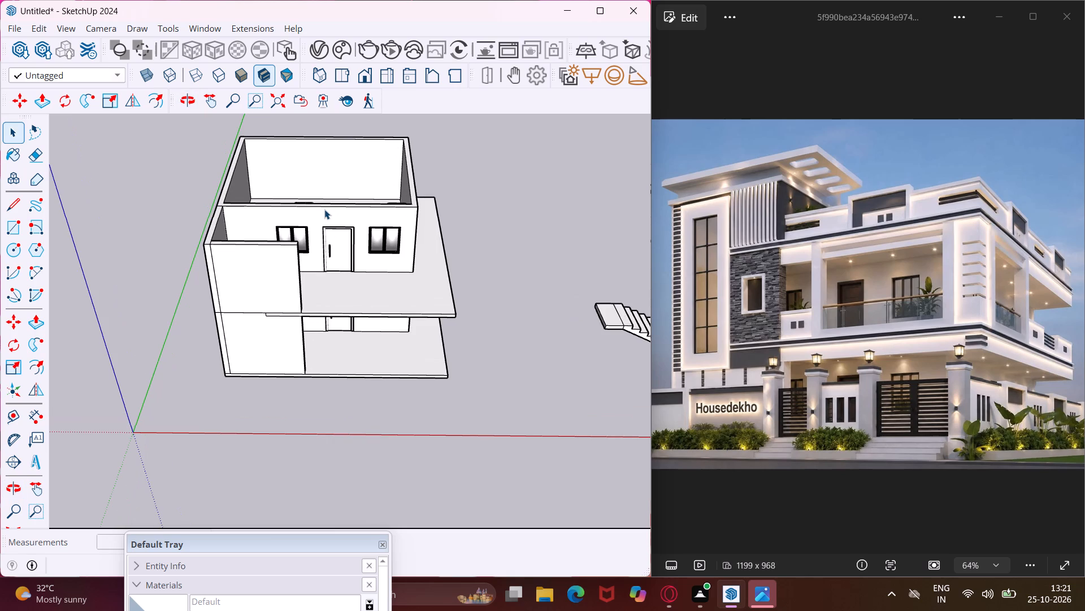
pyautogui.scroll(3, 324, 209)
pyautogui.scroll(-5, 324, 209)
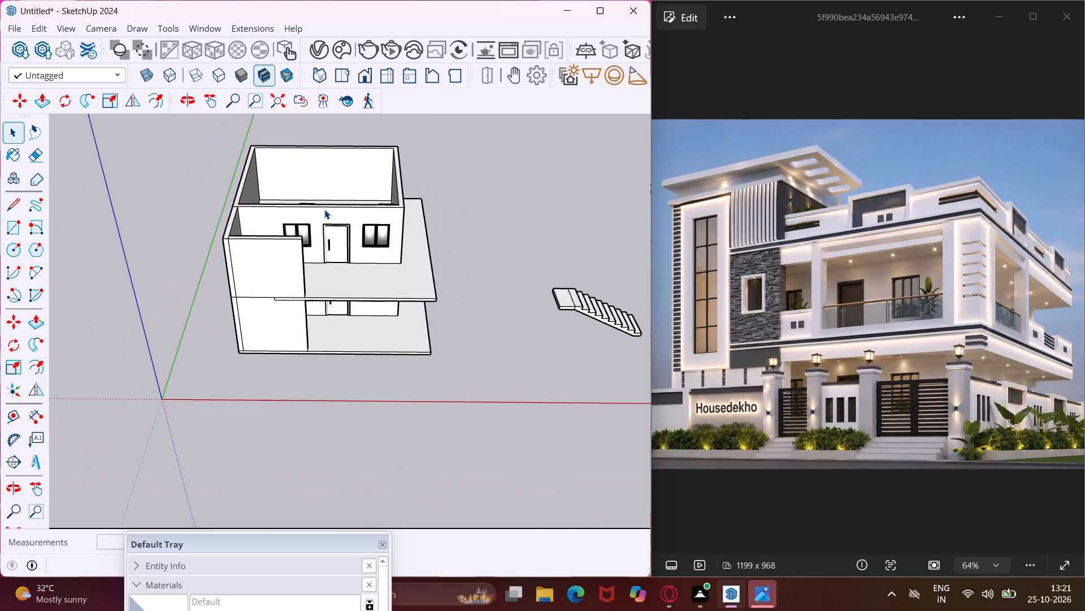
pyautogui.click(211, 102)
pyautogui.moveTo(365, 212); pyautogui.dragTo(353, 274)
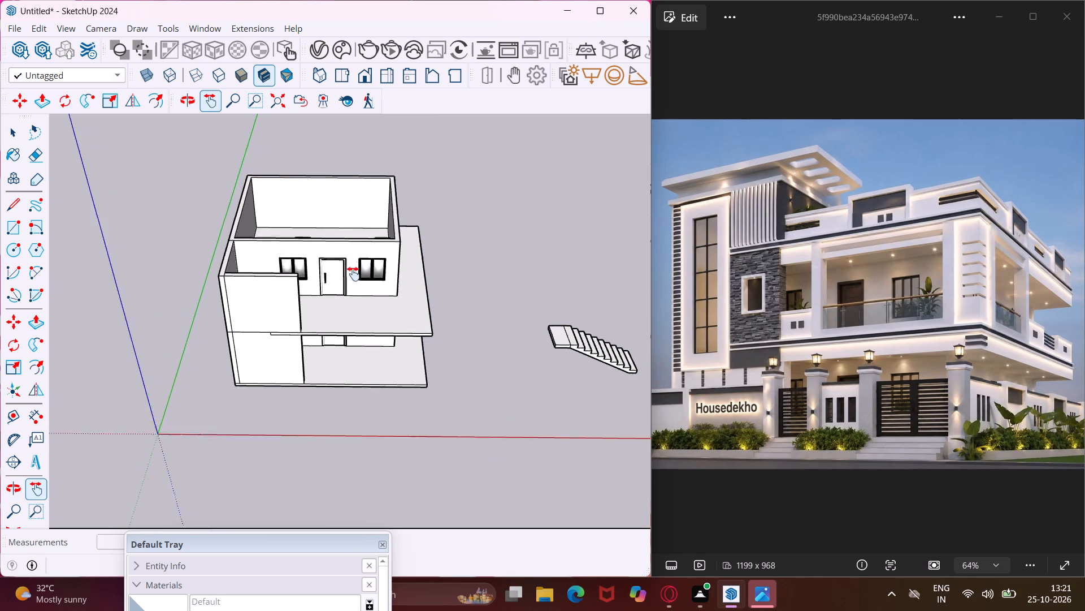
pyautogui.moveTo(353, 274); pyautogui.dragTo(327, 369)
pyautogui.moveTo(318, 396); pyautogui.dragTo(275, 436, button='middle')
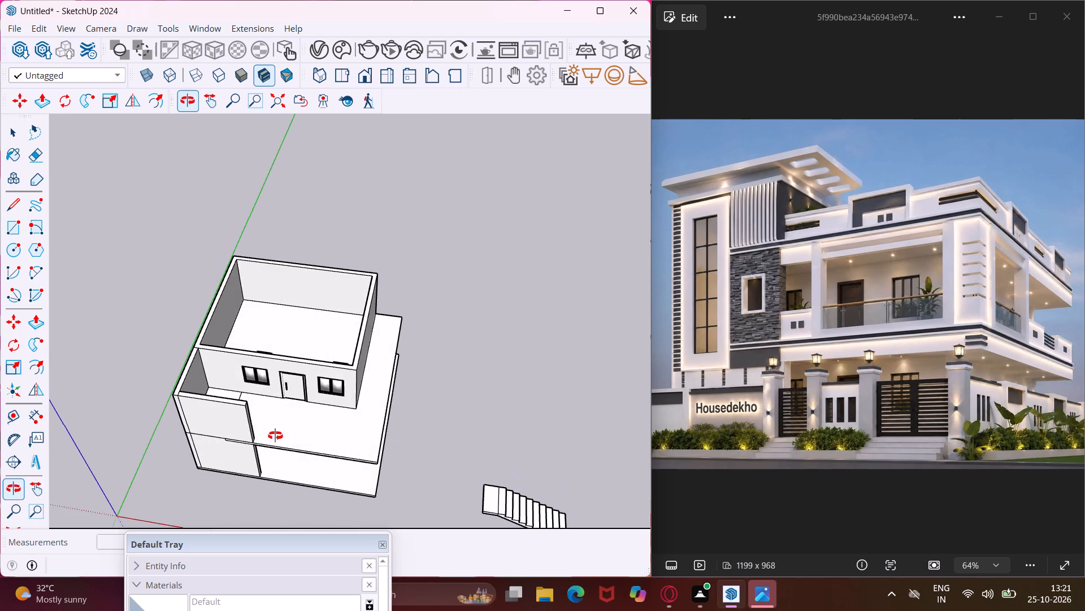
pyautogui.moveTo(275, 436); pyautogui.dragTo(213, 461, button='middle')
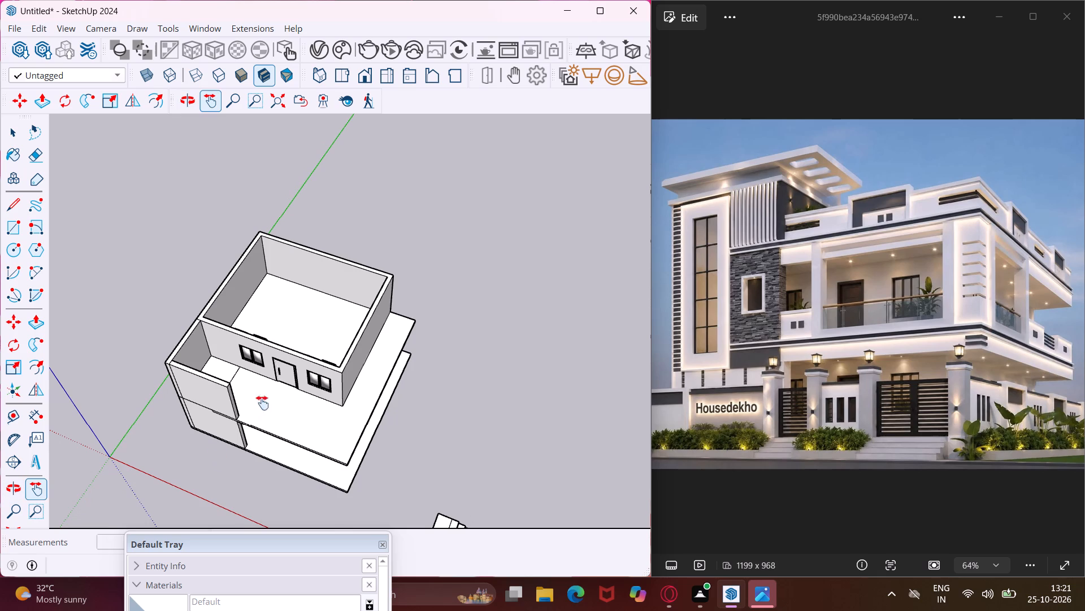
pyautogui.press('Escape')
pyautogui.press('space')
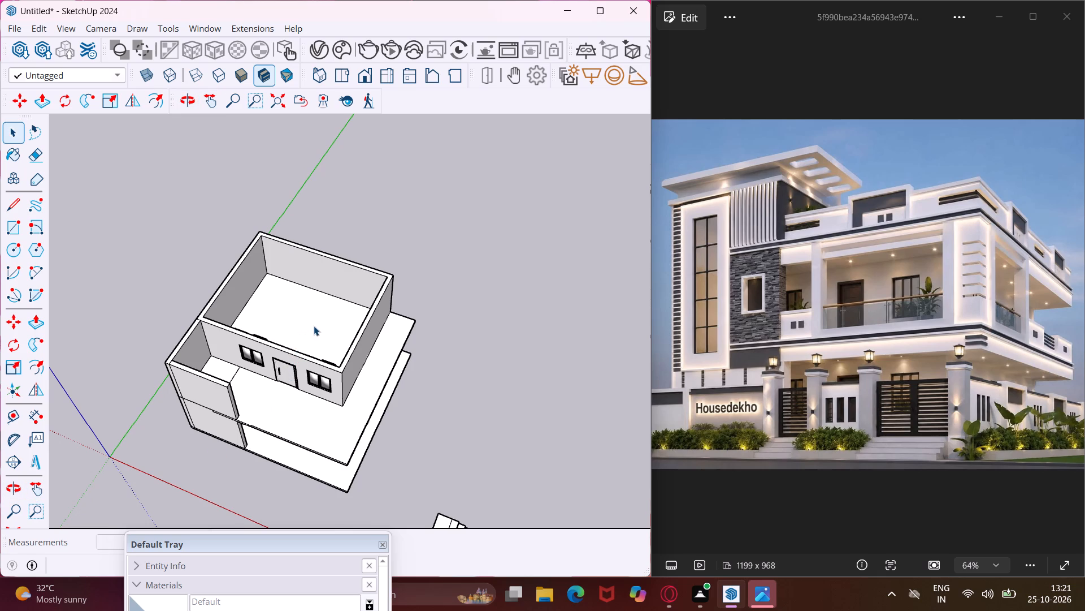
pyautogui.click(211, 95)
pyautogui.moveTo(302, 234); pyautogui.dragTo(306, 253)
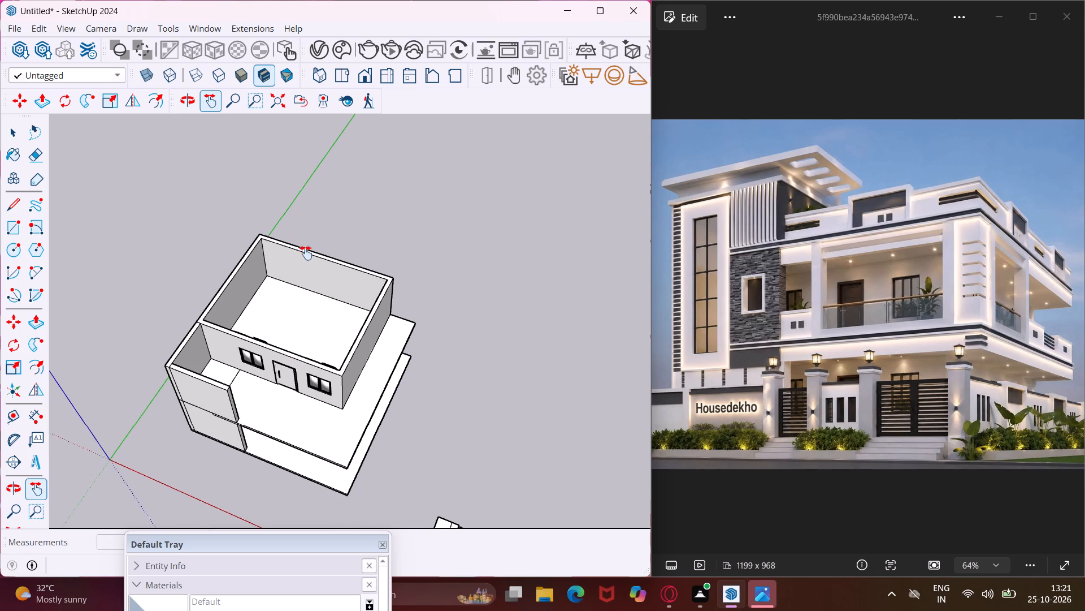
pyautogui.moveTo(306, 253); pyautogui.dragTo(315, 302)
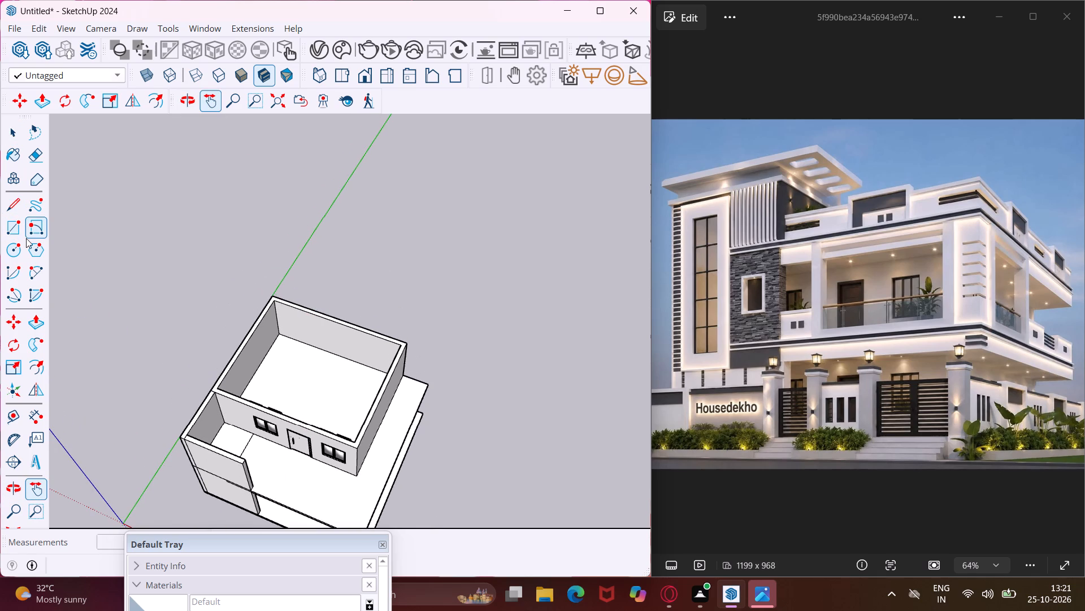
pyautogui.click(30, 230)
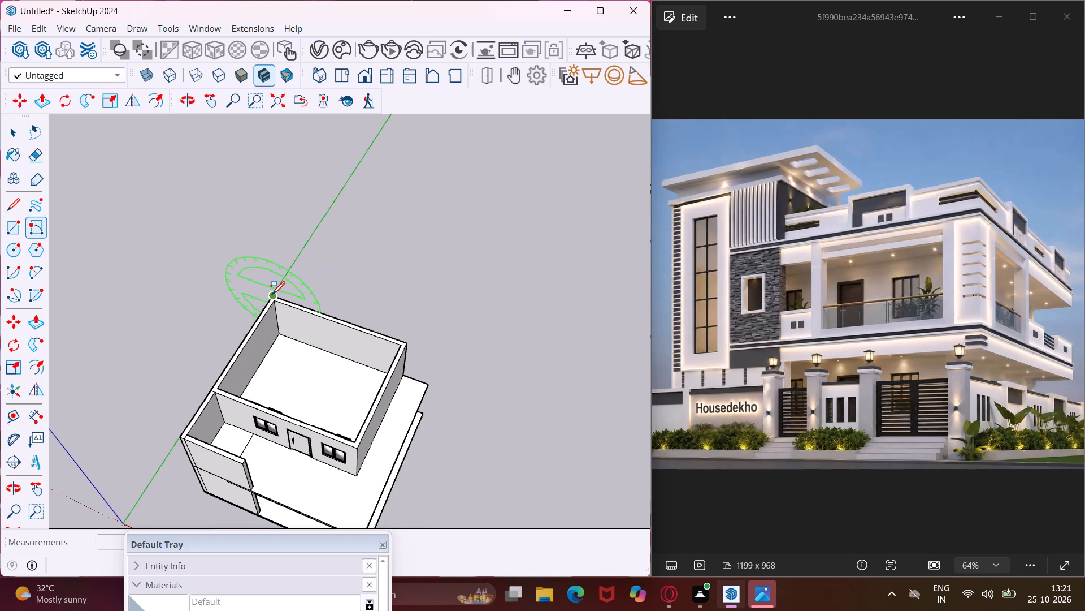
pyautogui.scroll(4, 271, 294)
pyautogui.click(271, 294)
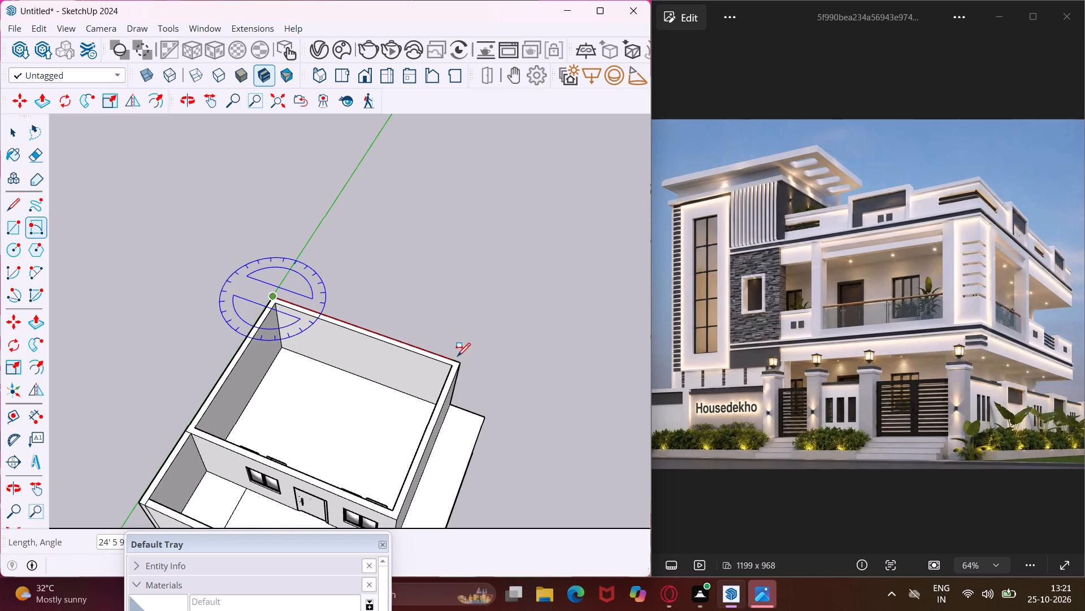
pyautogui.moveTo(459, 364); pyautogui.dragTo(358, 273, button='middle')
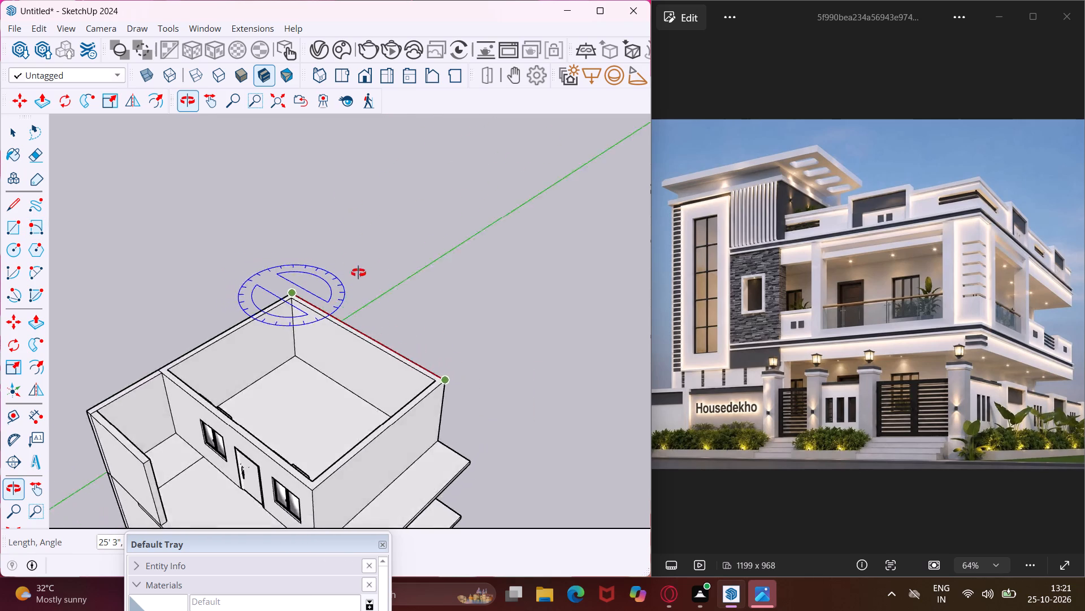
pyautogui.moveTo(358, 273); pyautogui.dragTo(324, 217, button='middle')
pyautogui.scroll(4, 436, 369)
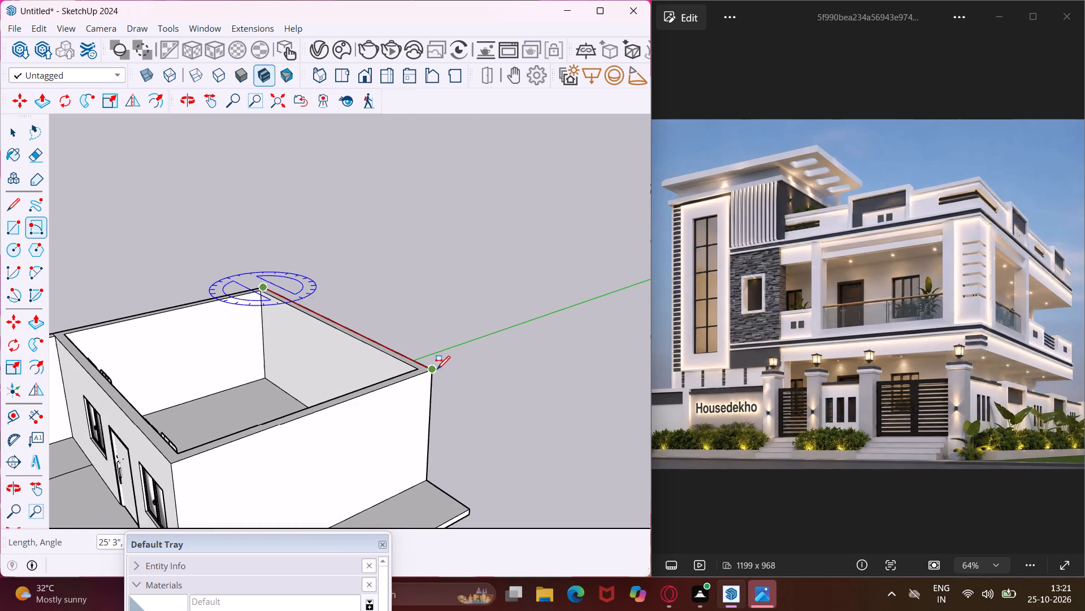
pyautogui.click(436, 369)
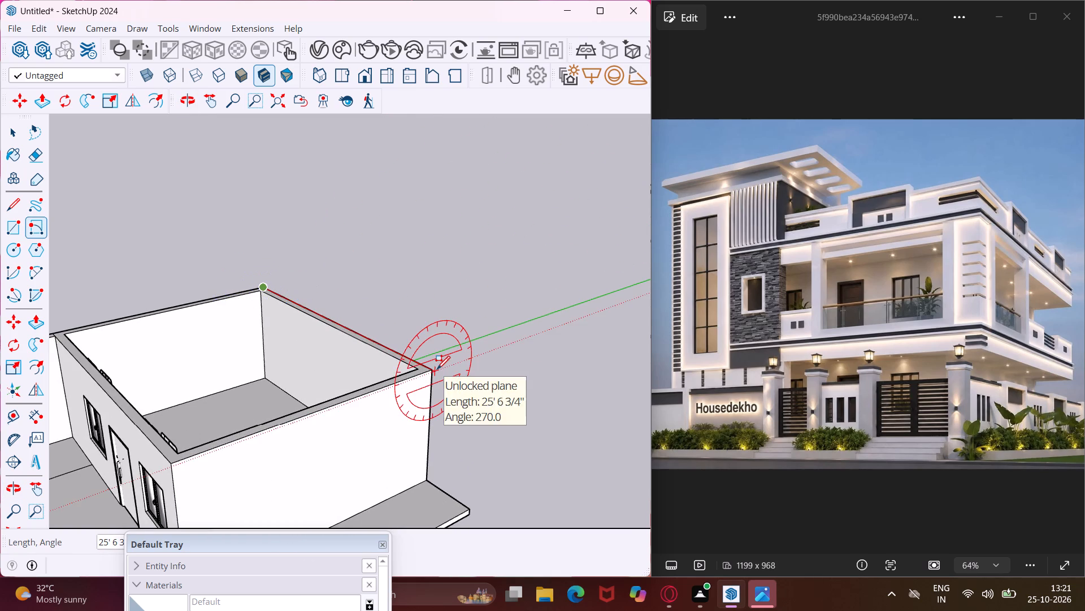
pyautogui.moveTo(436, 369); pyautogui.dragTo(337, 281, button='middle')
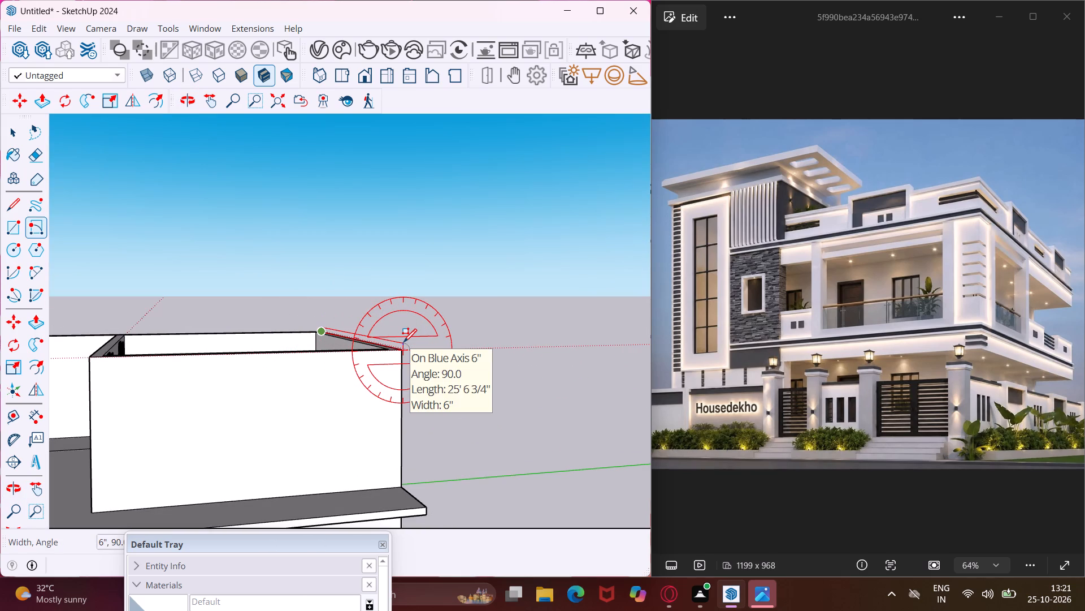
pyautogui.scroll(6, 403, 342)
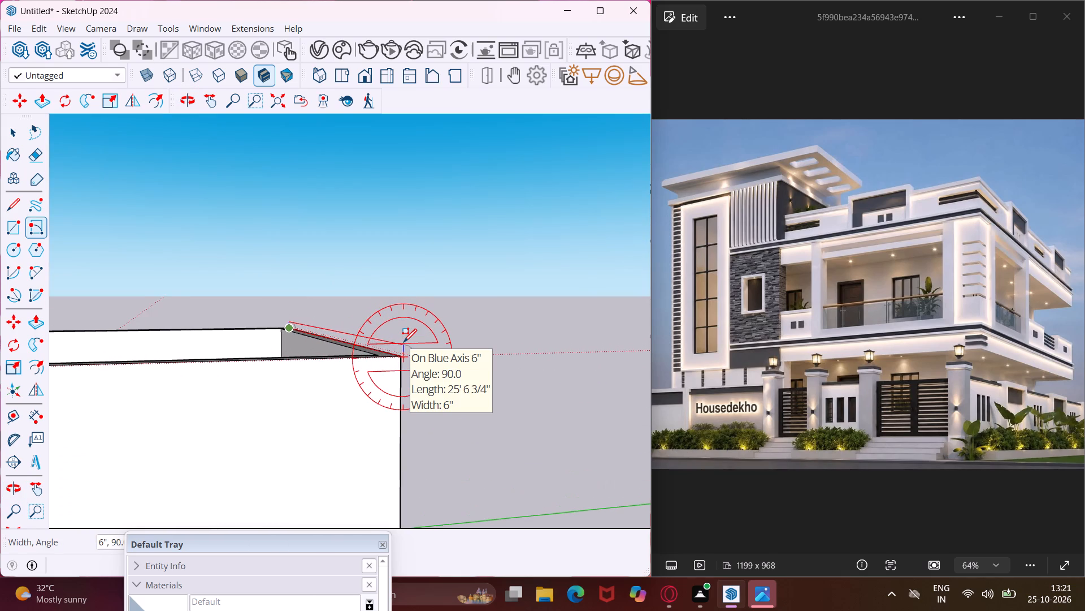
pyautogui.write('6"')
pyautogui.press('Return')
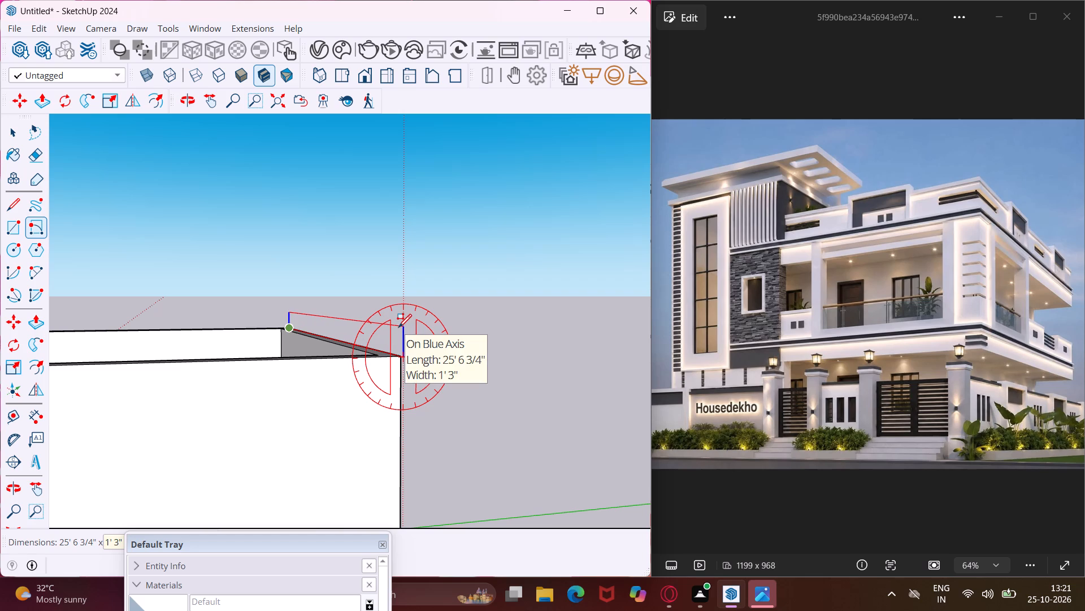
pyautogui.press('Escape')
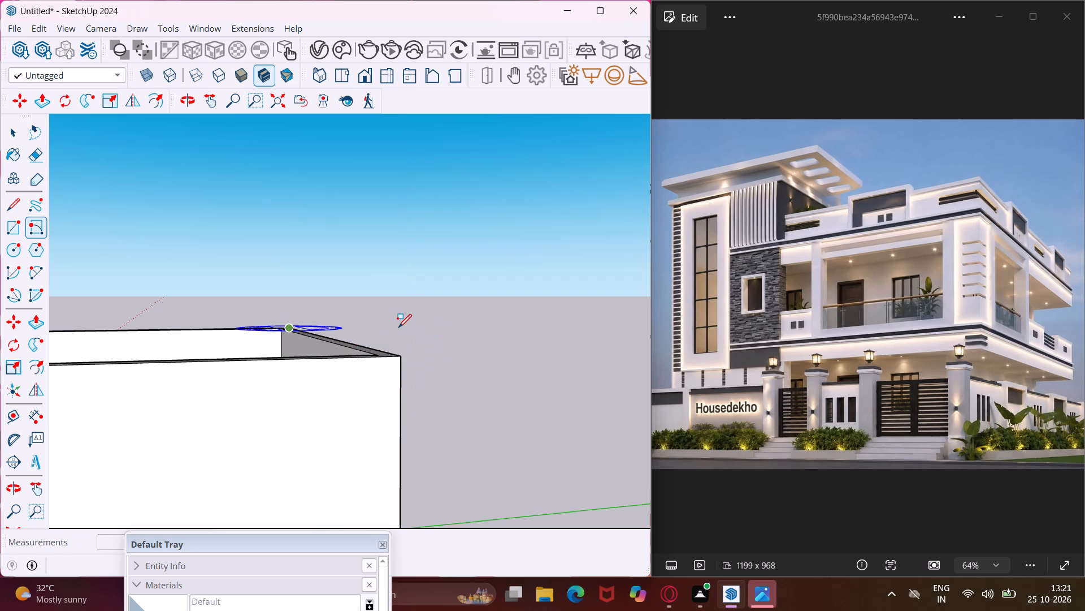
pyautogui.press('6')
# Draw an upright rotated rectangle, 25' 3" long and 6" high, along the top outer edge of the first-floor back wall.
pyautogui.moveTo(398, 327); pyautogui.dragTo(476, 482, button='middle')
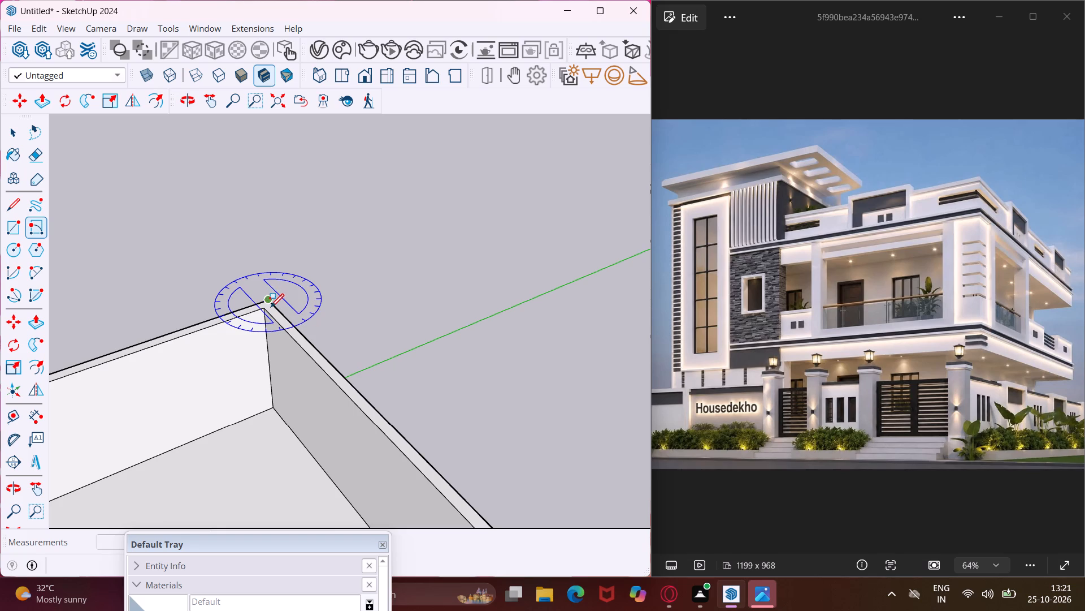
pyautogui.click(266, 300)
pyautogui.scroll(-5, 275, 309)
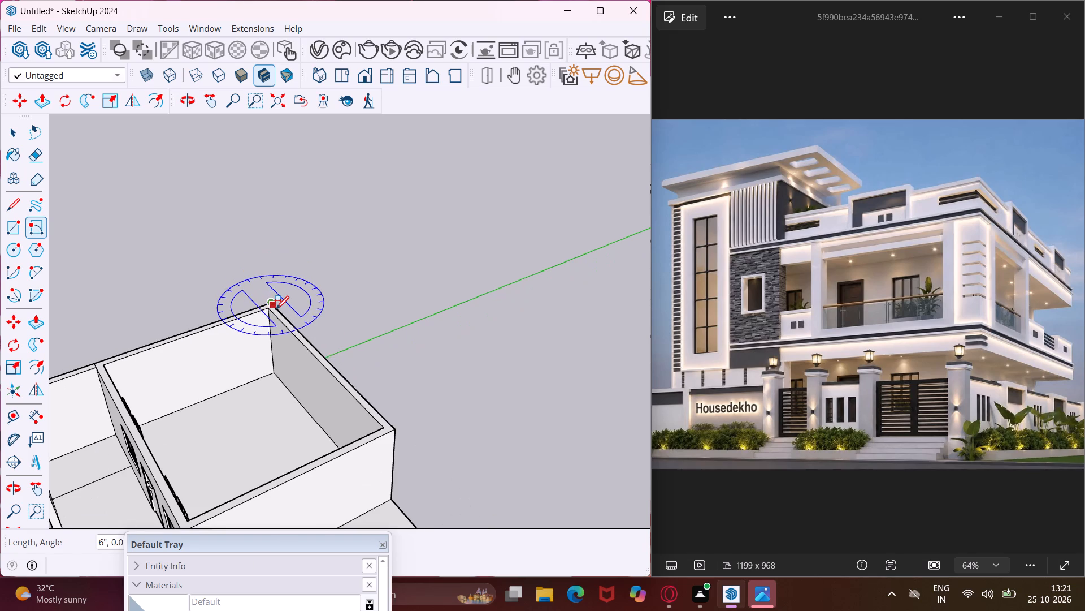
pyautogui.scroll(4, 392, 434)
pyautogui.click(396, 431)
pyautogui.moveTo(396, 431); pyautogui.dragTo(382, 421, button='middle')
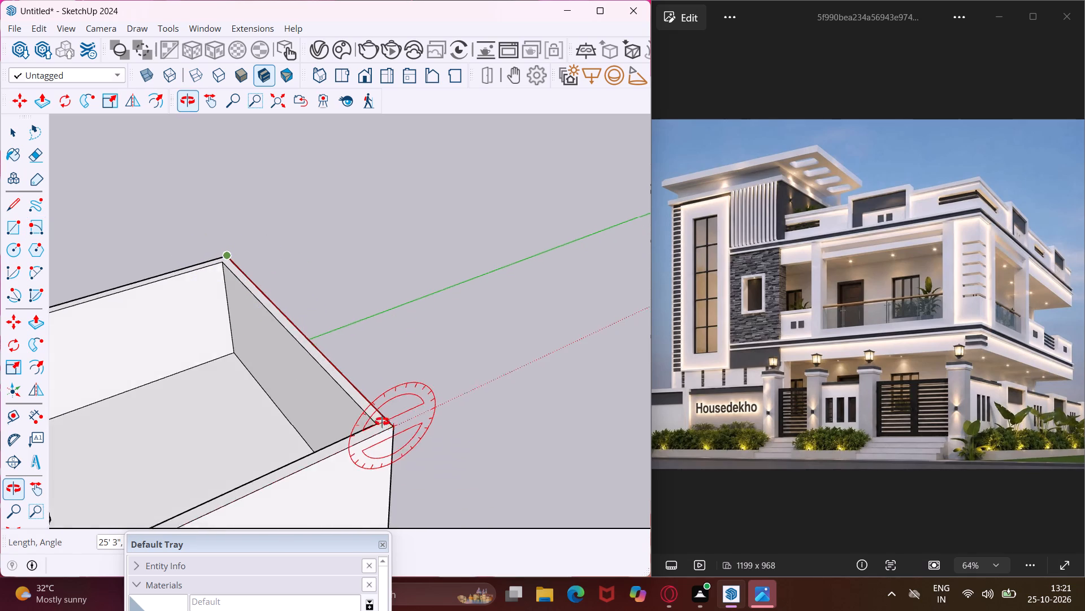
pyautogui.moveTo(382, 421); pyautogui.dragTo(320, 318, button='middle')
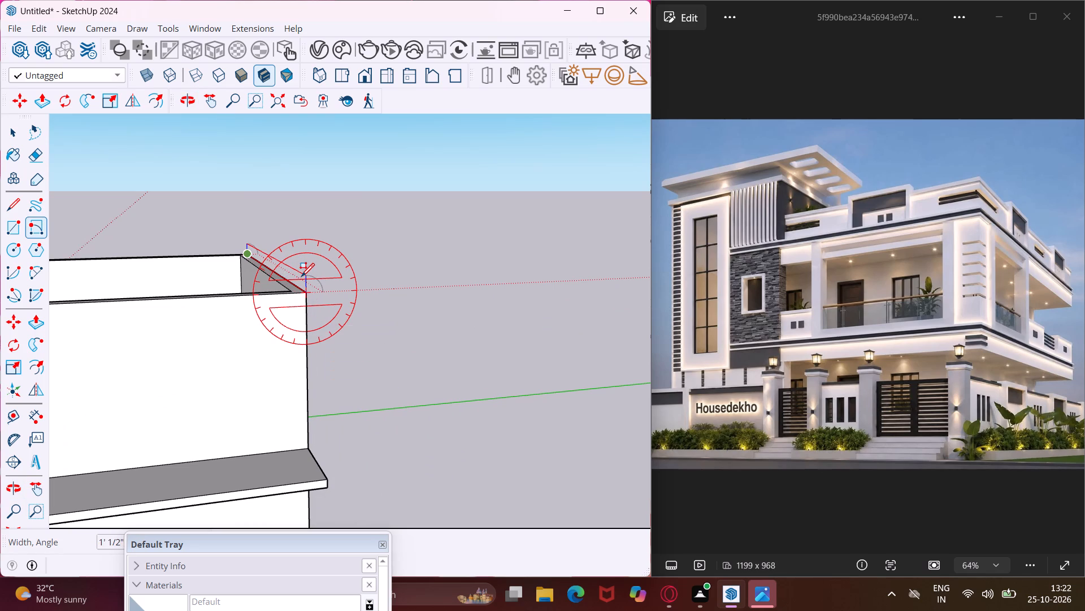
pyautogui.press('6')
pyautogui.hotkey('shift', '"')
pyautogui.press('Return')
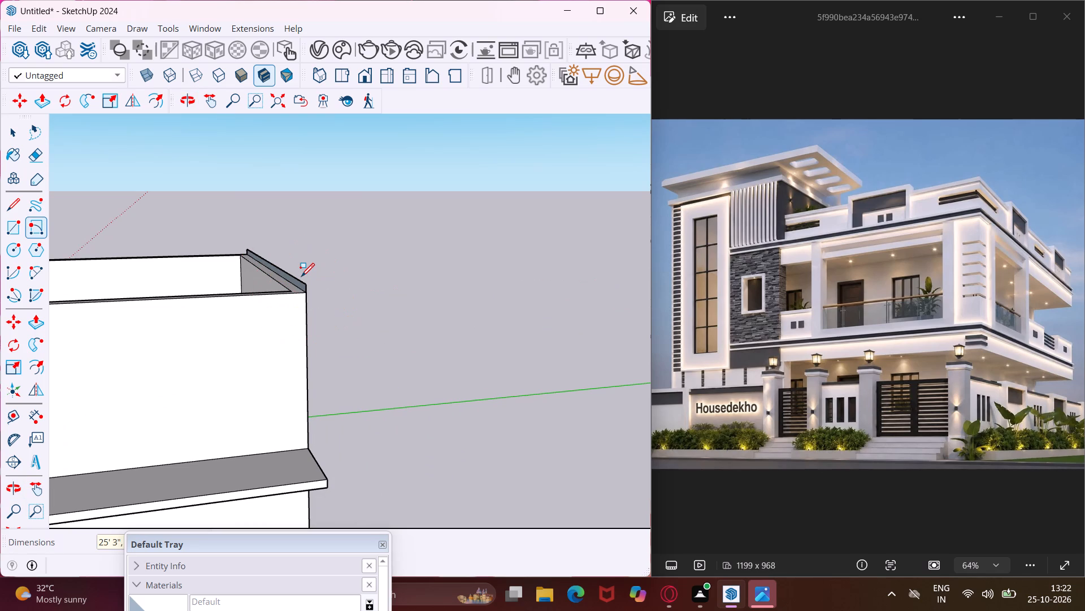
pyautogui.press('Escape')
pyautogui.press('space')
# Extrude the 6" strip on top of the first-floor back wall 30' across the walls to form the roof slab.
pyautogui.scroll(3, 292, 281)
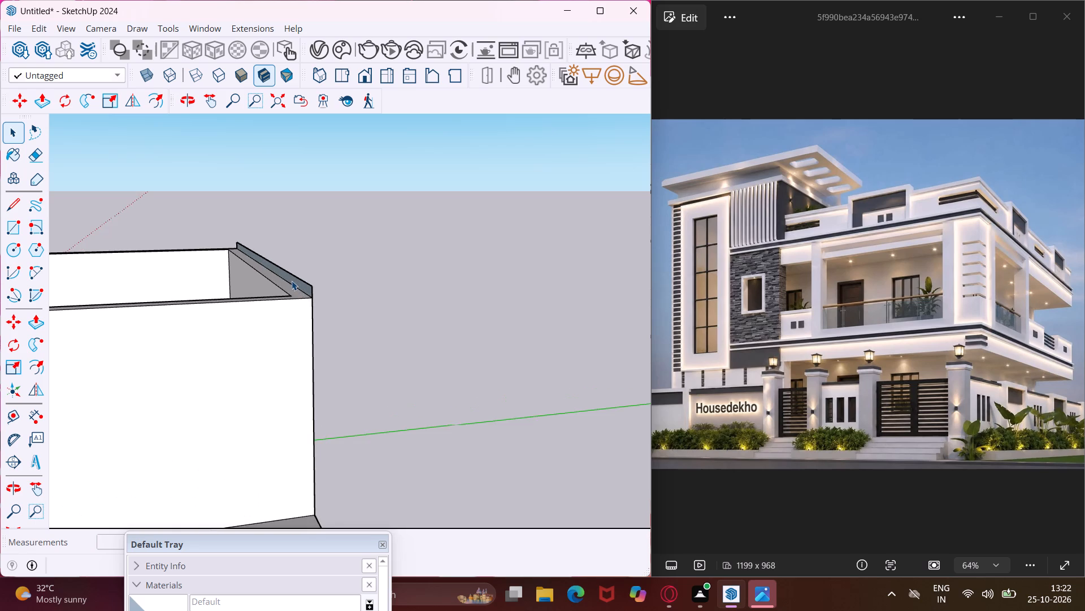
pyautogui.scroll(4, 292, 281)
pyautogui.click(292, 281)
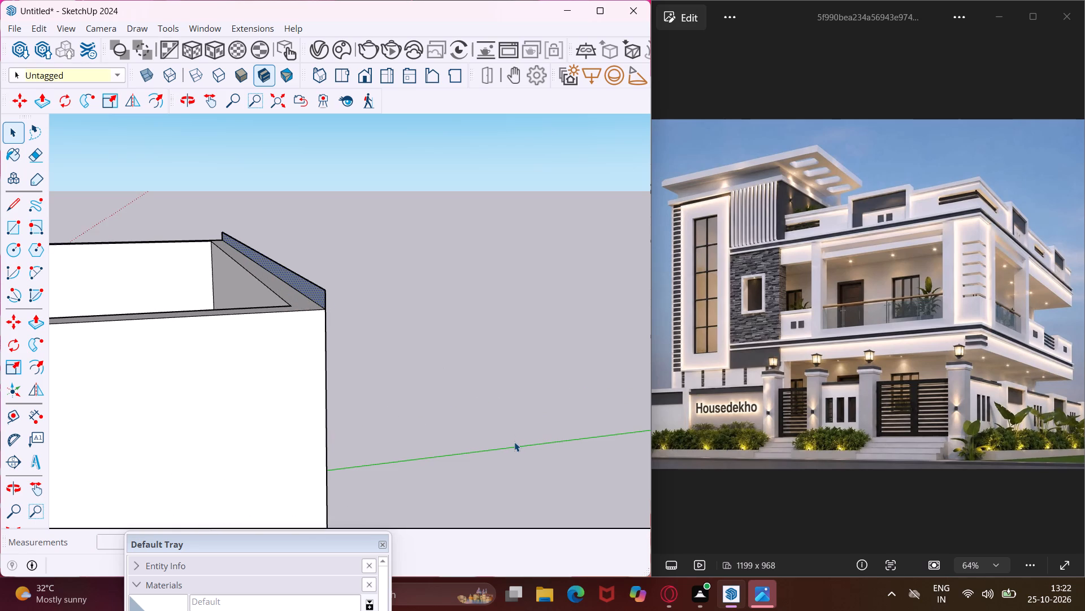
pyautogui.press('p')
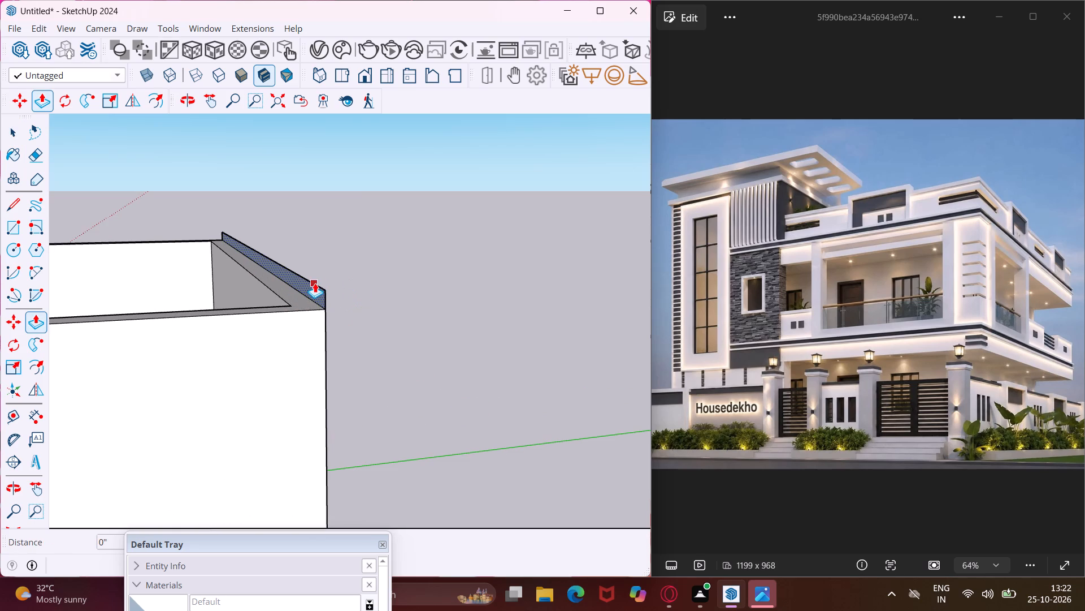
pyautogui.click(315, 283)
pyautogui.scroll(-5, 254, 291)
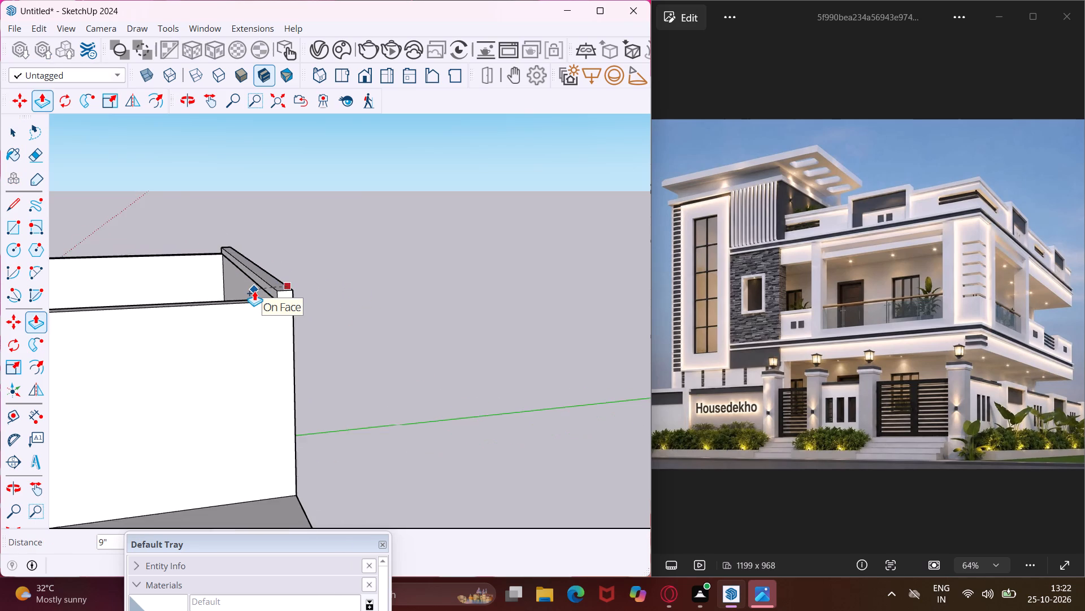
pyautogui.scroll(-4, 254, 291)
pyautogui.moveTo(254, 291); pyautogui.dragTo(513, 296, button='middle')
pyautogui.scroll(-5, 515, 296)
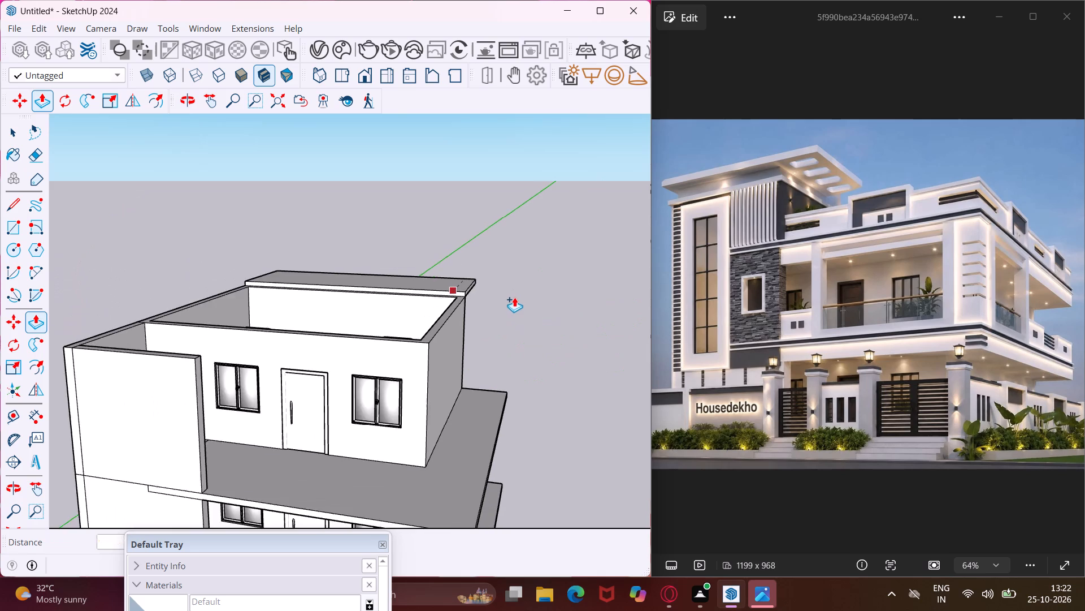
pyautogui.scroll(-4, 513, 298)
pyautogui.scroll(-5, 283, 347)
pyautogui.moveTo(285, 346); pyautogui.dragTo(302, 338, button='middle')
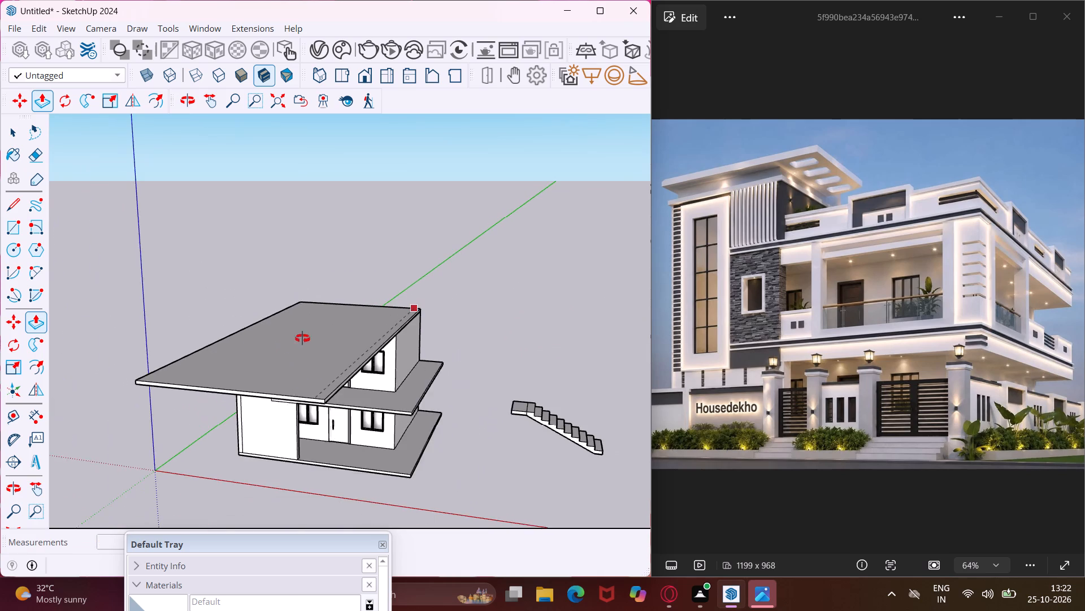
pyautogui.moveTo(302, 338); pyautogui.dragTo(677, 238, button='middle')
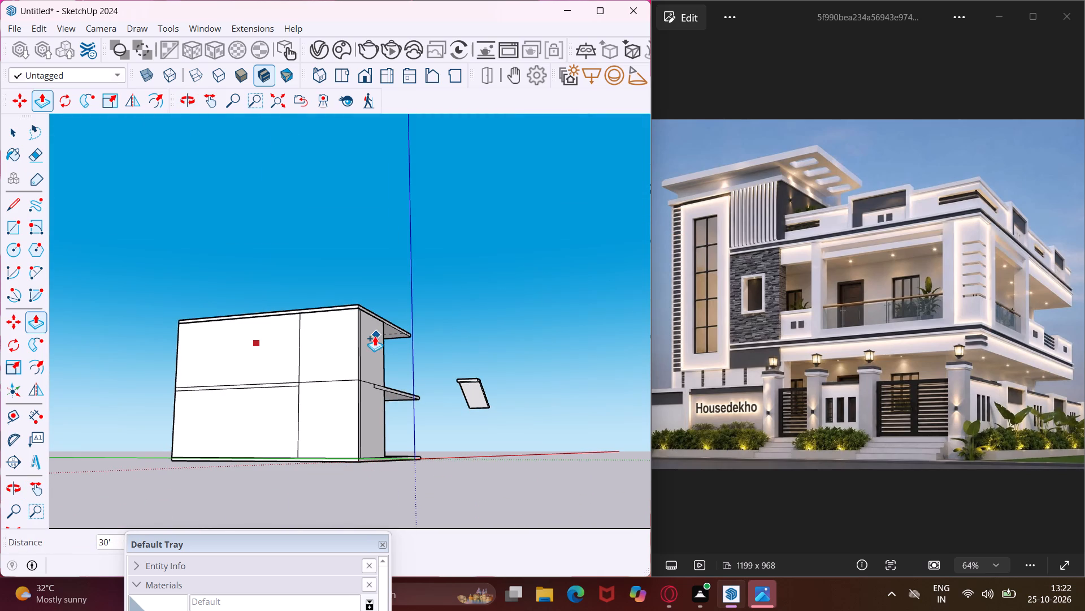
pyautogui.click(372, 337)
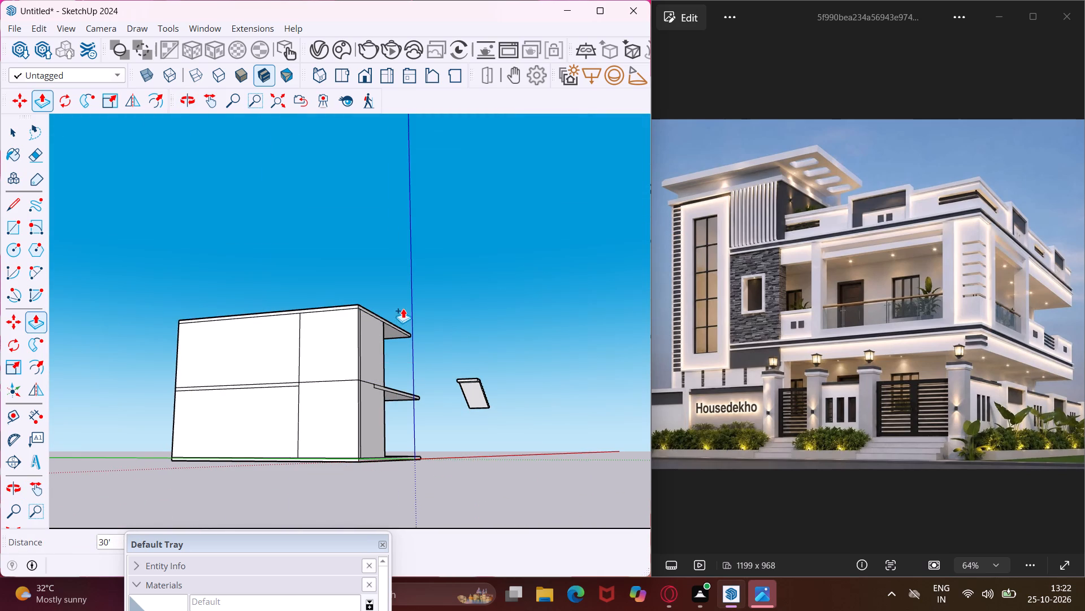
pyautogui.moveTo(403, 308); pyautogui.dragTo(235, 414, button='middle')
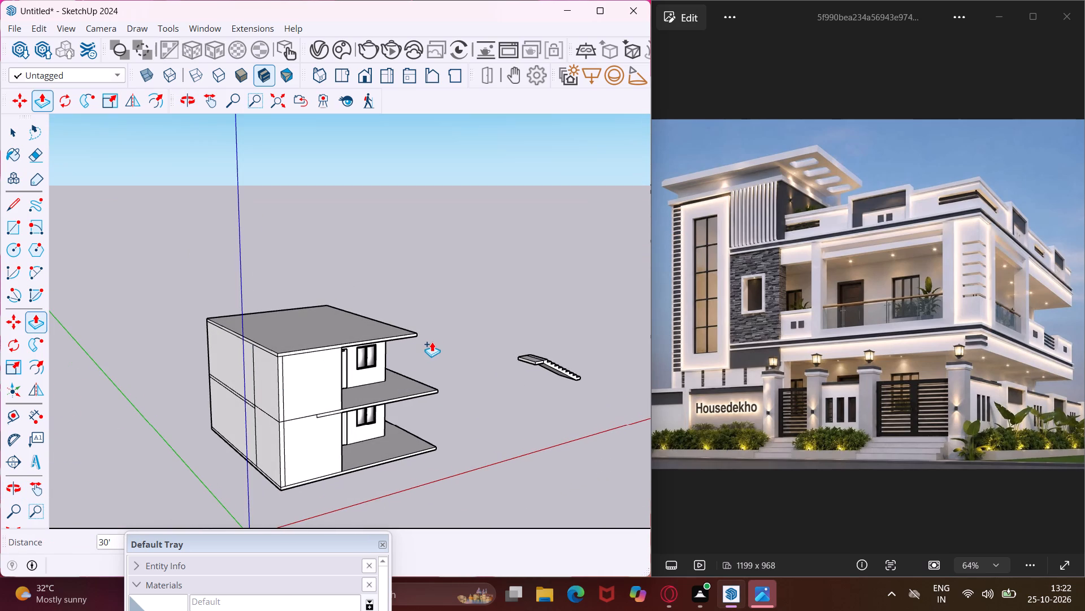
pyautogui.press('Escape')
pyautogui.press('space')
# Pull the roof slab's side edge out 4' 9" over the side wall, flush with the projecting slab edge below.
pyautogui.moveTo(340, 375); pyautogui.dragTo(326, 375, button='middle')
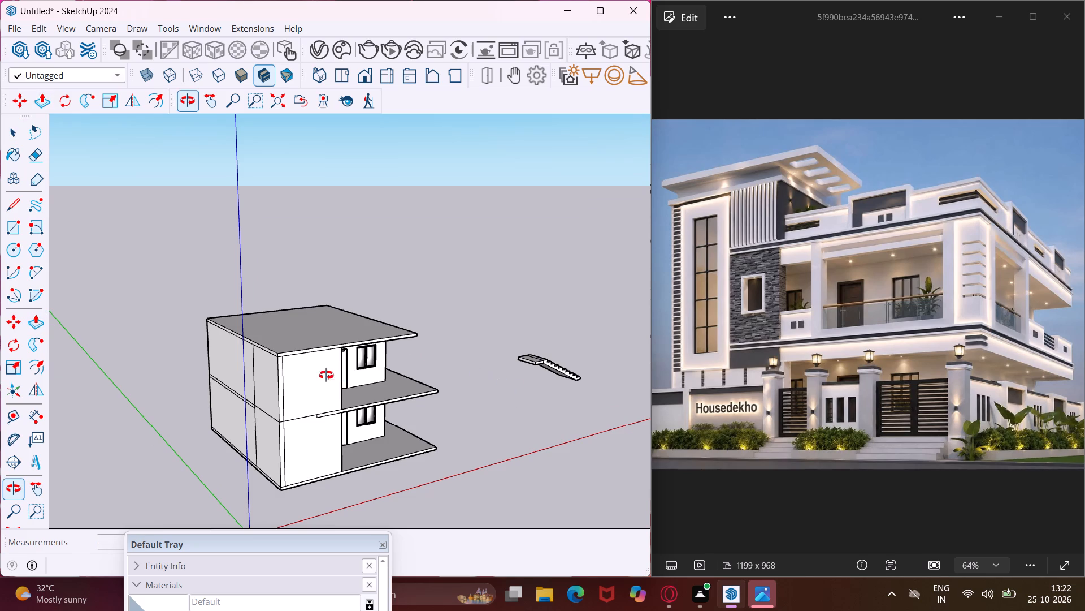
pyautogui.moveTo(326, 375); pyautogui.dragTo(58, 406, button='middle')
pyautogui.scroll(5, 382, 325)
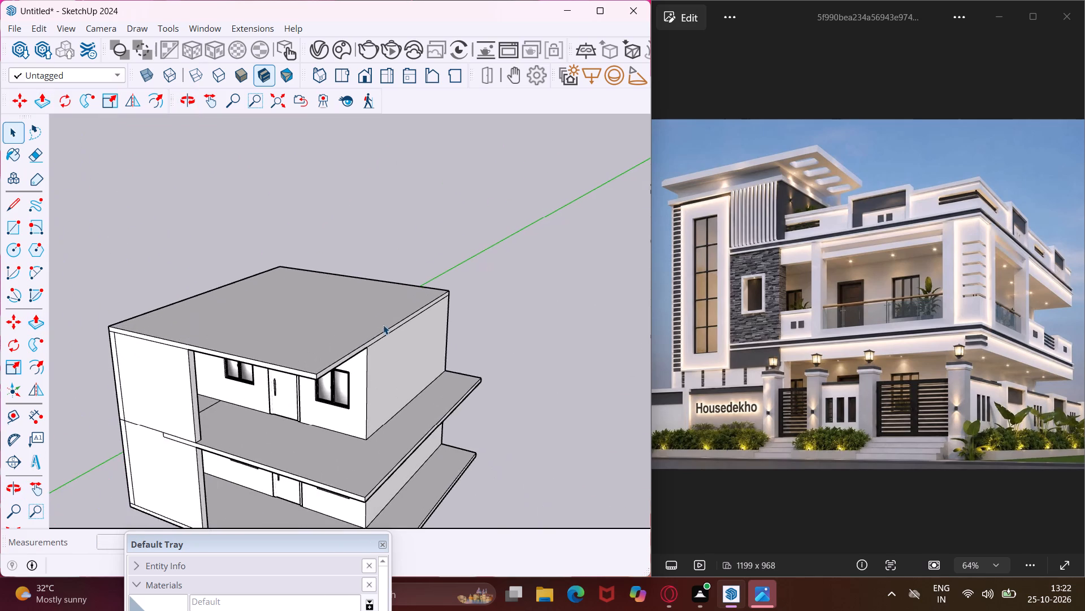
pyautogui.scroll(7, 383, 325)
pyautogui.moveTo(354, 360); pyautogui.dragTo(330, 332, button='middle')
pyautogui.scroll(1, 353, 356)
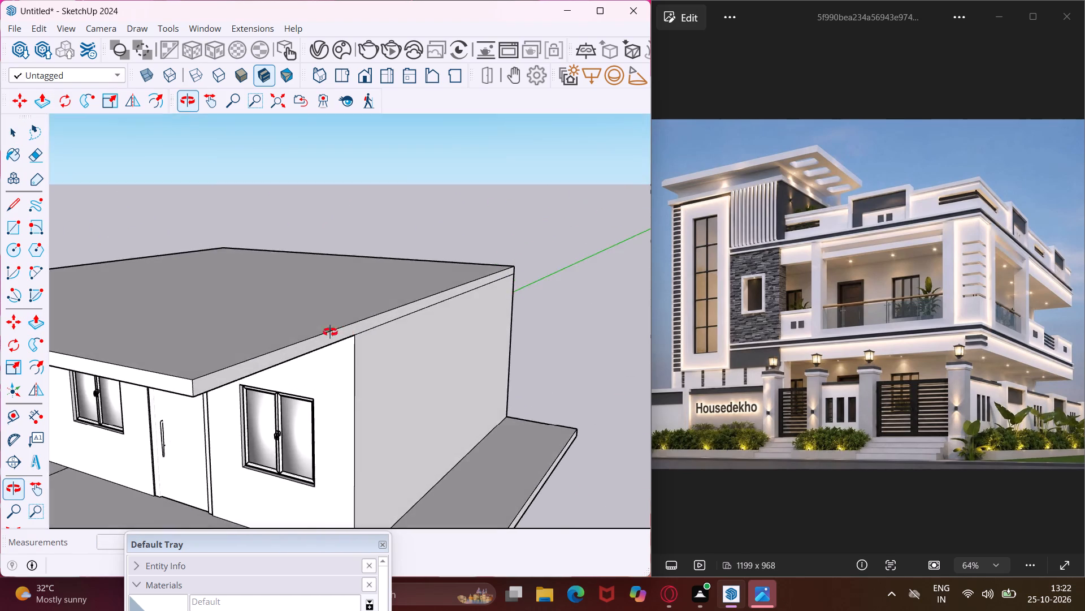
pyautogui.moveTo(330, 332); pyautogui.dragTo(23, 362, button='middle')
pyautogui.moveTo(472, 363); pyautogui.dragTo(361, 325, button='middle')
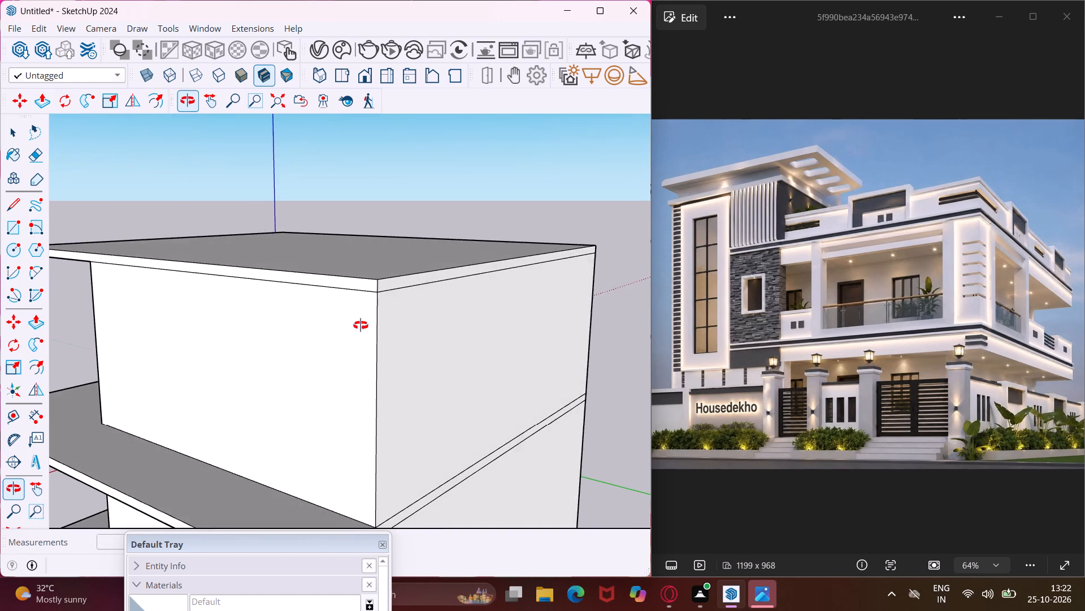
pyautogui.moveTo(361, 325); pyautogui.dragTo(406, 310, button='middle')
pyautogui.click(439, 243)
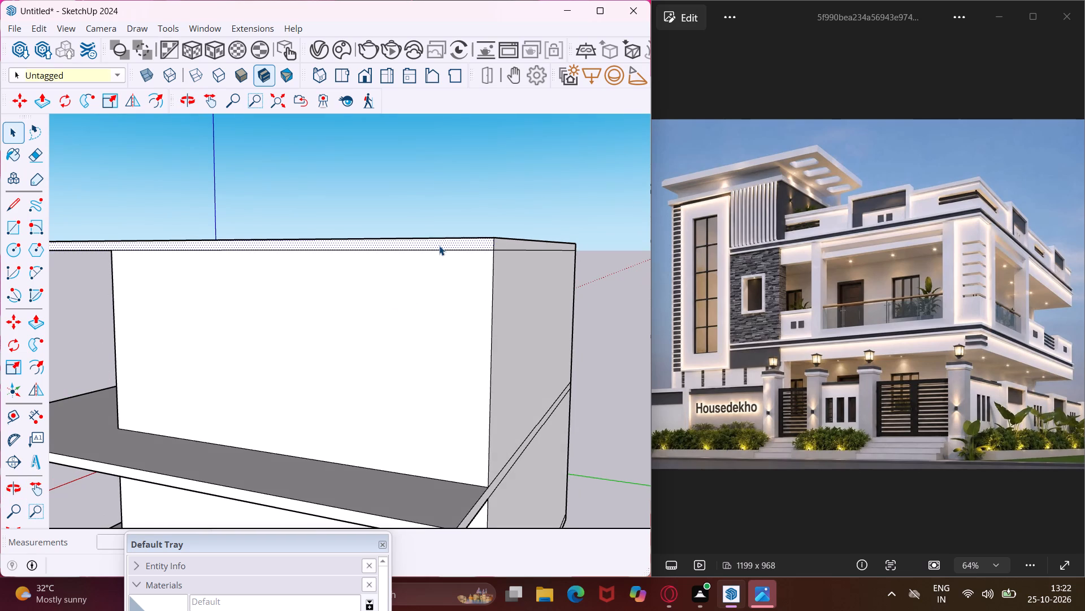
pyautogui.press('p')
pyautogui.click(439, 246)
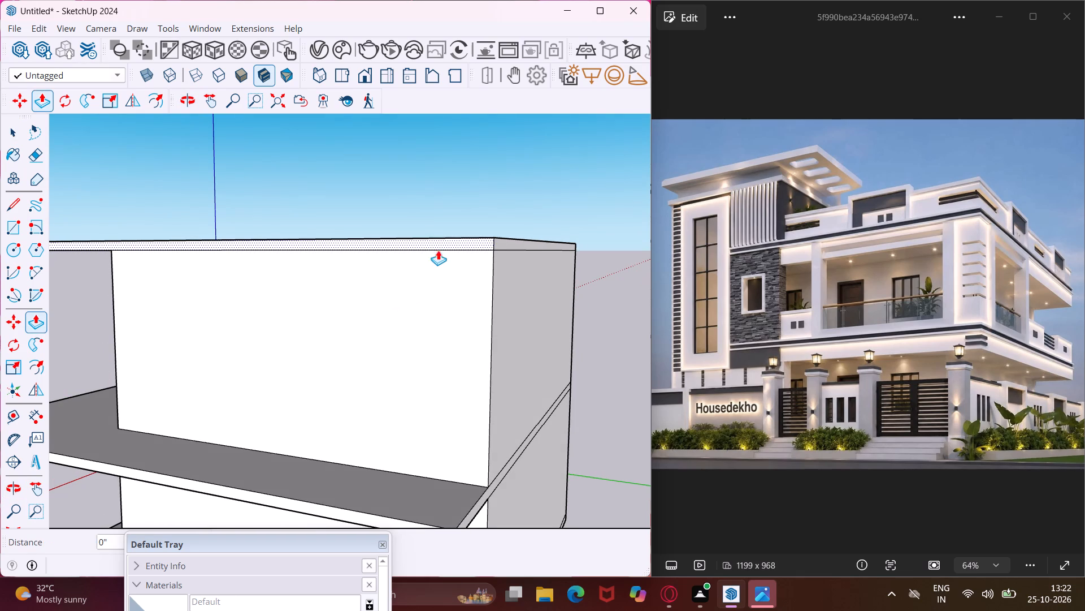
pyautogui.scroll(-5, 415, 368)
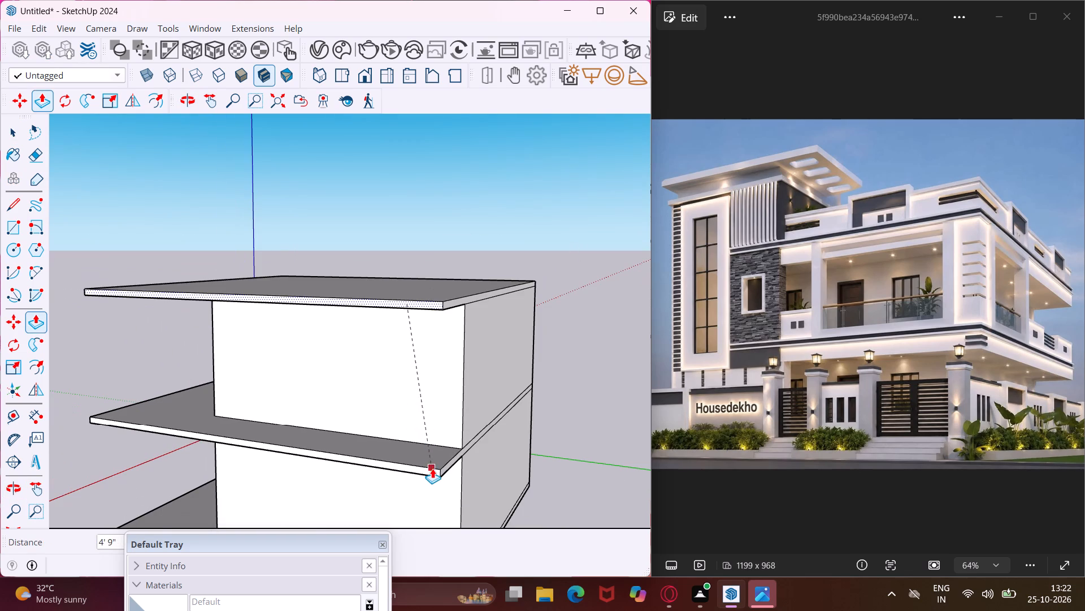
pyautogui.click(436, 471)
pyautogui.moveTo(372, 460); pyautogui.dragTo(416, 470, button='middle')
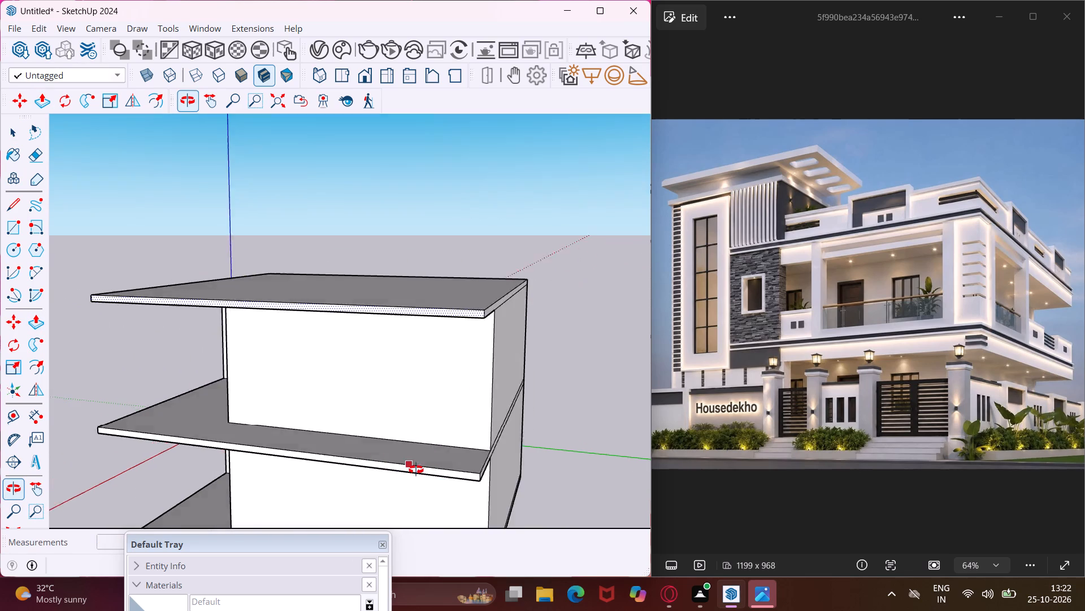
pyautogui.moveTo(416, 470); pyautogui.dragTo(737, 479, button='middle')
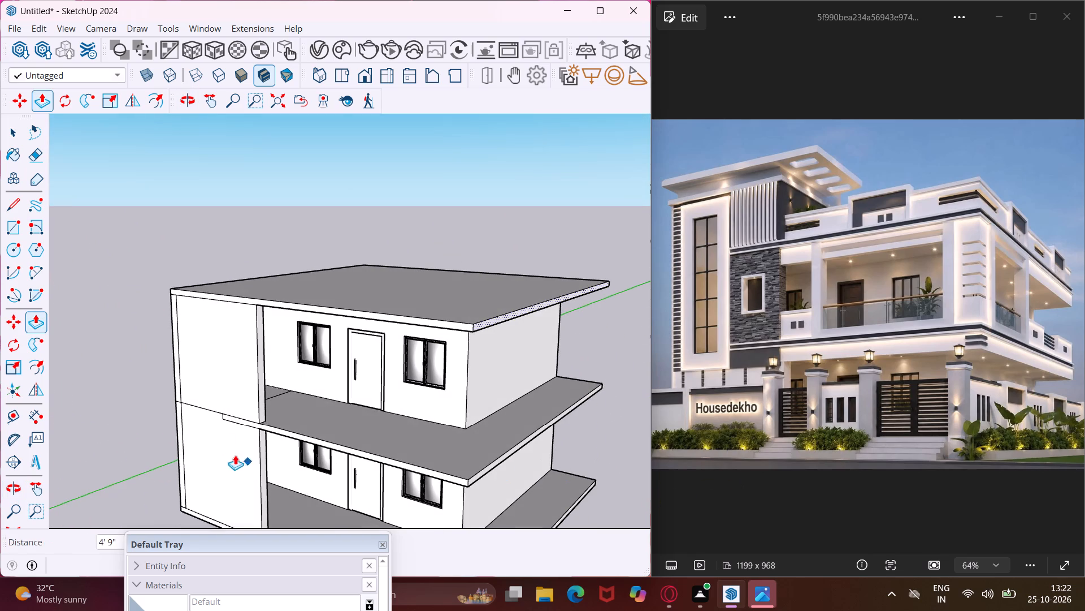
pyautogui.moveTo(227, 424); pyautogui.dragTo(417, 439, button='middle')
pyautogui.press('Escape')
pyautogui.press('space')
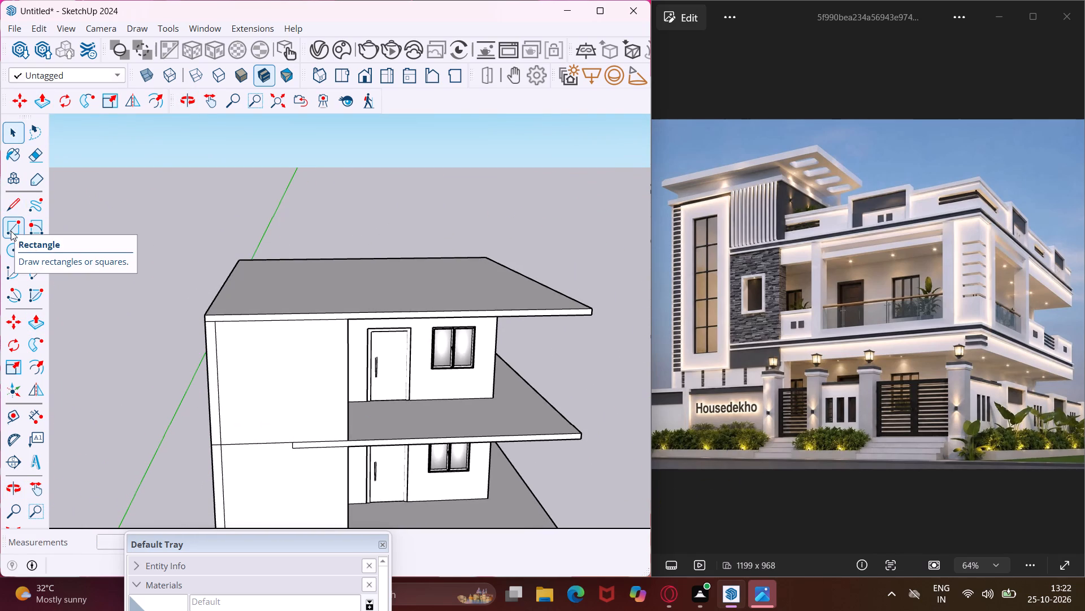
# Draw a 6" vertical line across the roof slab's front edge, aligned with the end of the floor slab below.
pyautogui.click(12, 205)
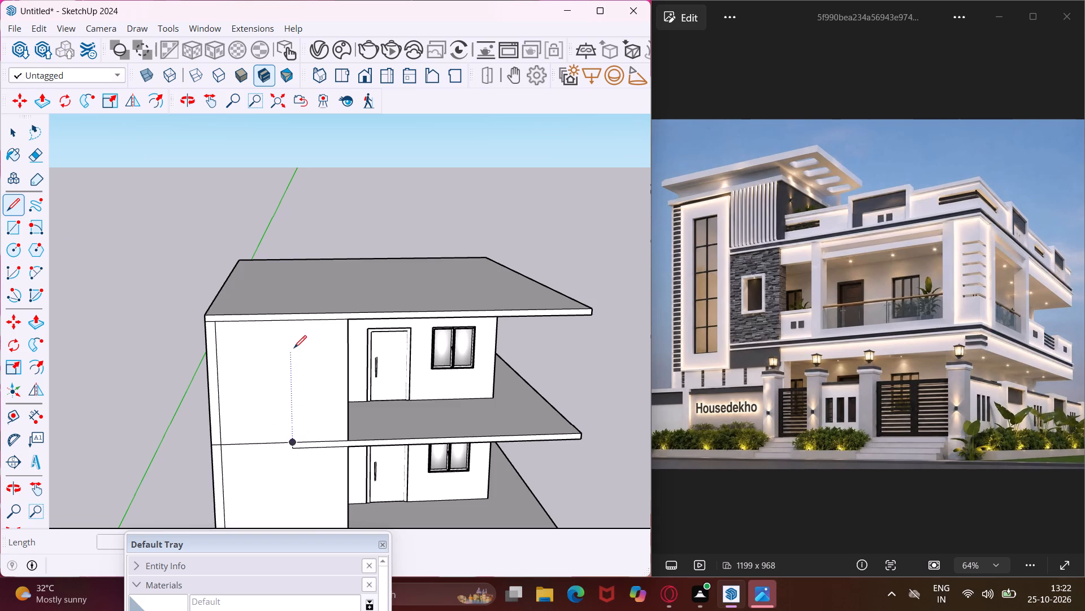
pyautogui.click(291, 320)
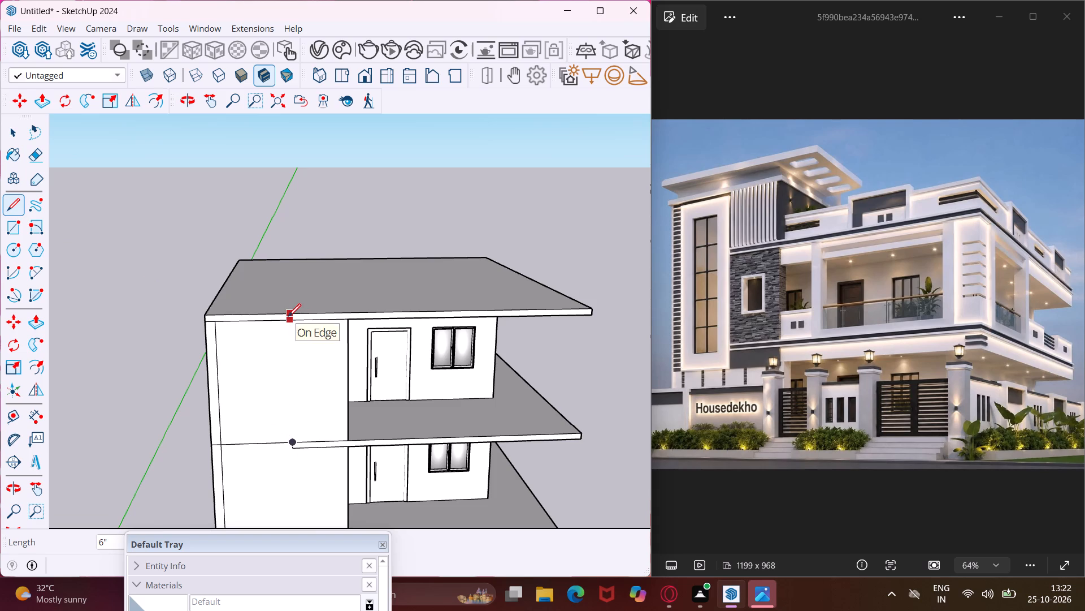
pyautogui.click(288, 316)
pyautogui.press('Escape')
pyautogui.press('space')
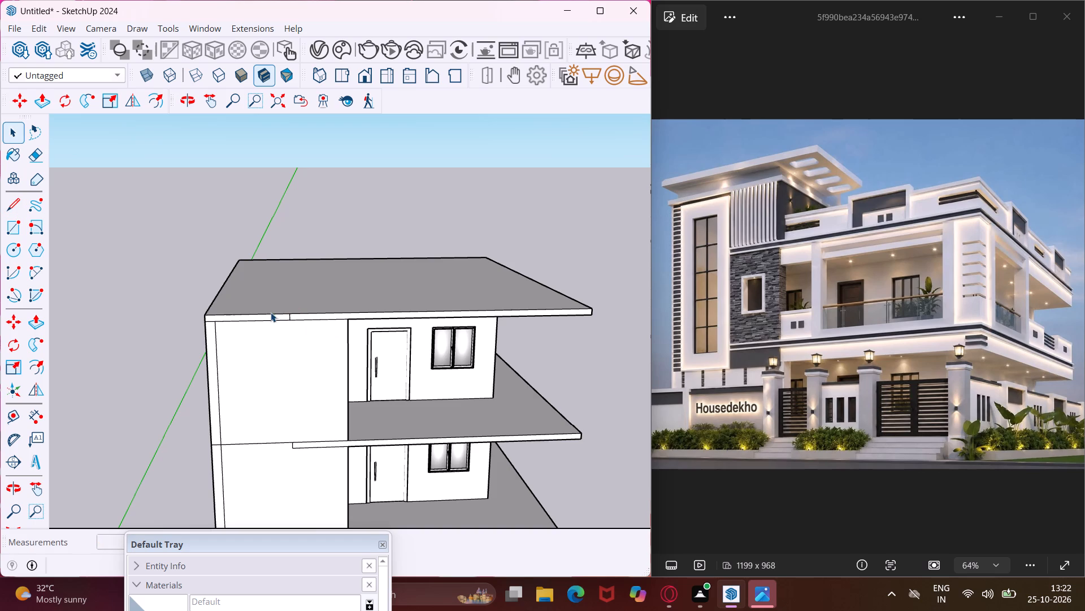
# Push the front corner segment of the roof slab's edge back 9' to the side wall's vertical edge, cutting a corner opening.
pyautogui.moveTo(270, 312); pyautogui.dragTo(407, 347, button='middle')
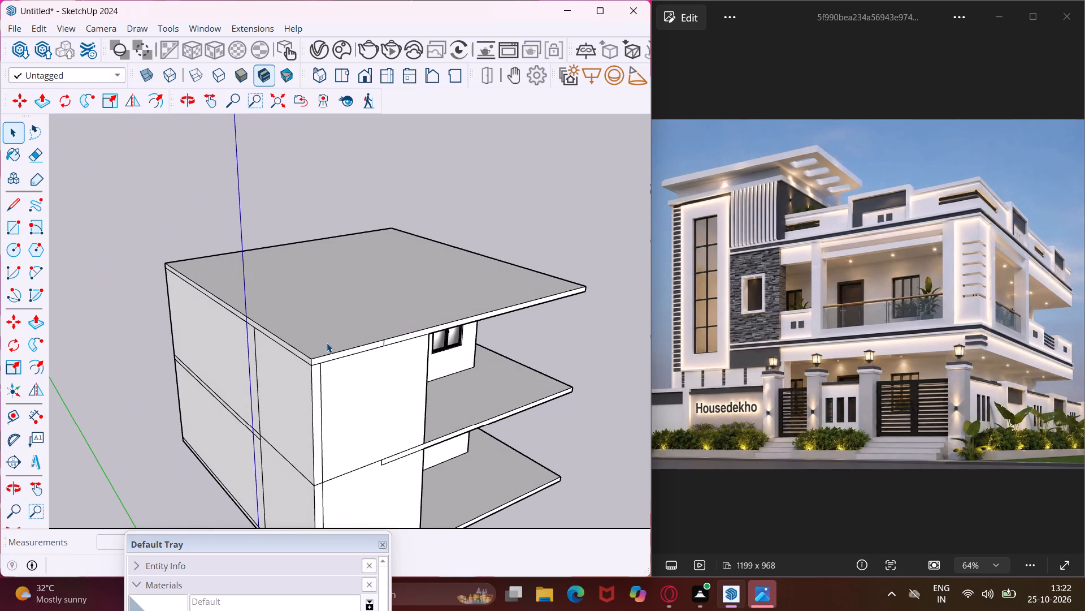
pyautogui.scroll(9, 322, 355)
pyautogui.click(324, 369)
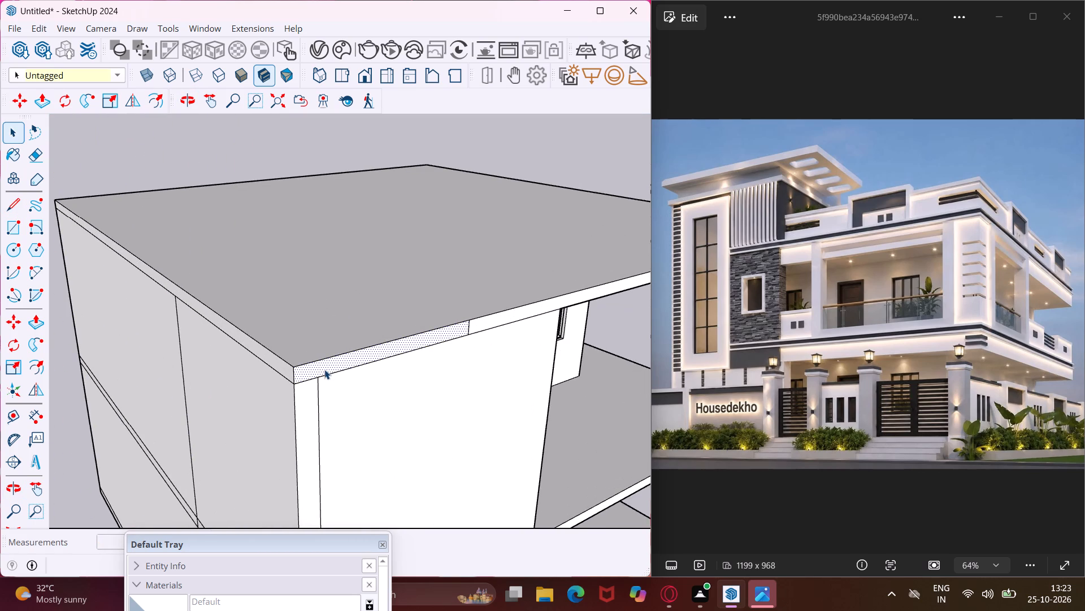
pyautogui.press('p')
pyautogui.click(320, 367)
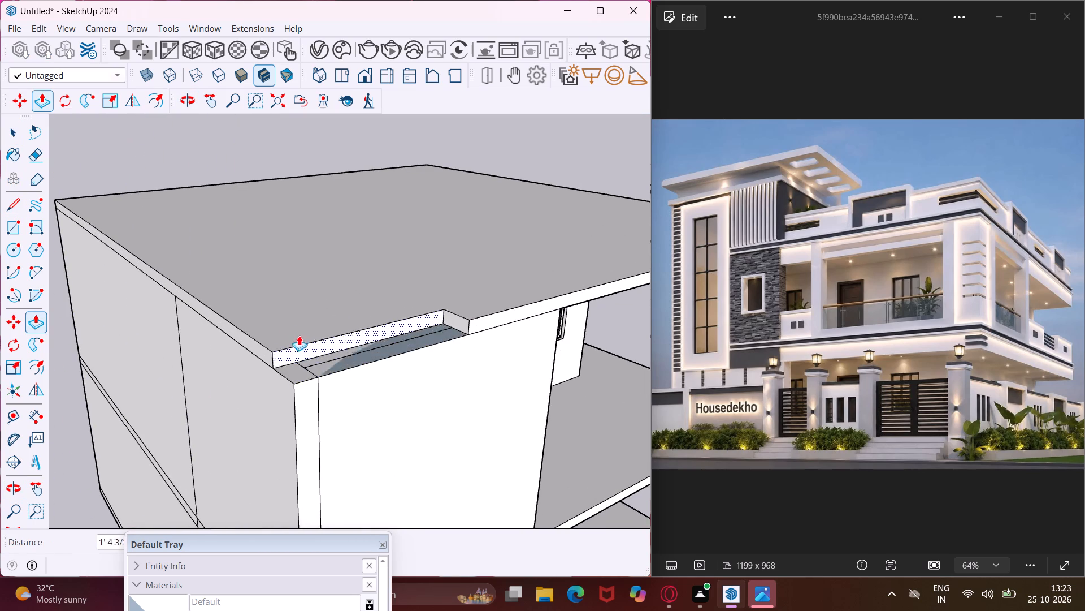
pyautogui.scroll(-6, 284, 321)
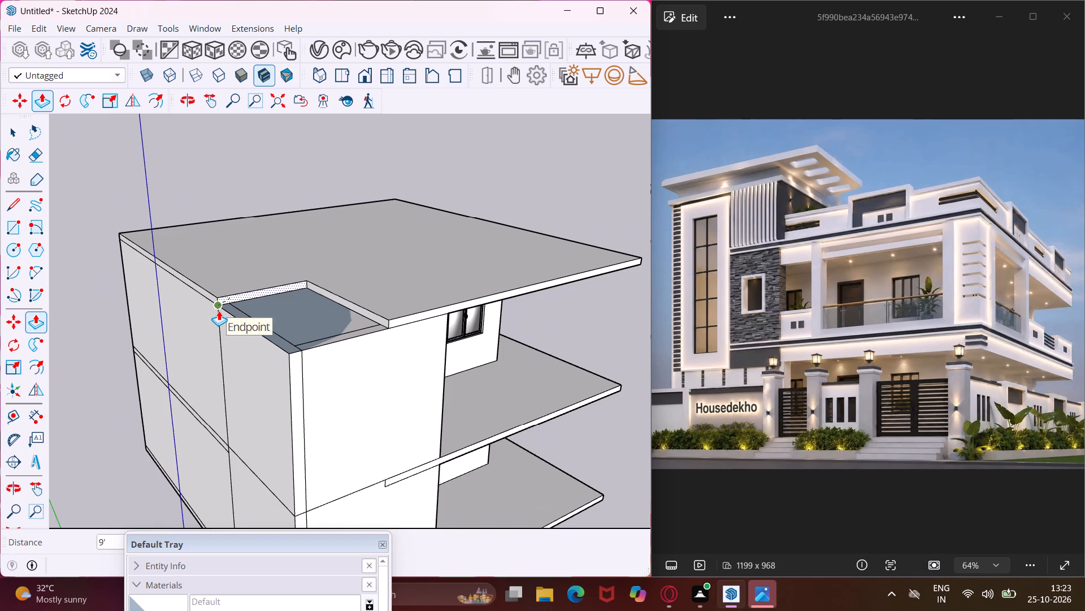
pyautogui.click(219, 311)
pyautogui.press('Escape')
pyautogui.press('space')
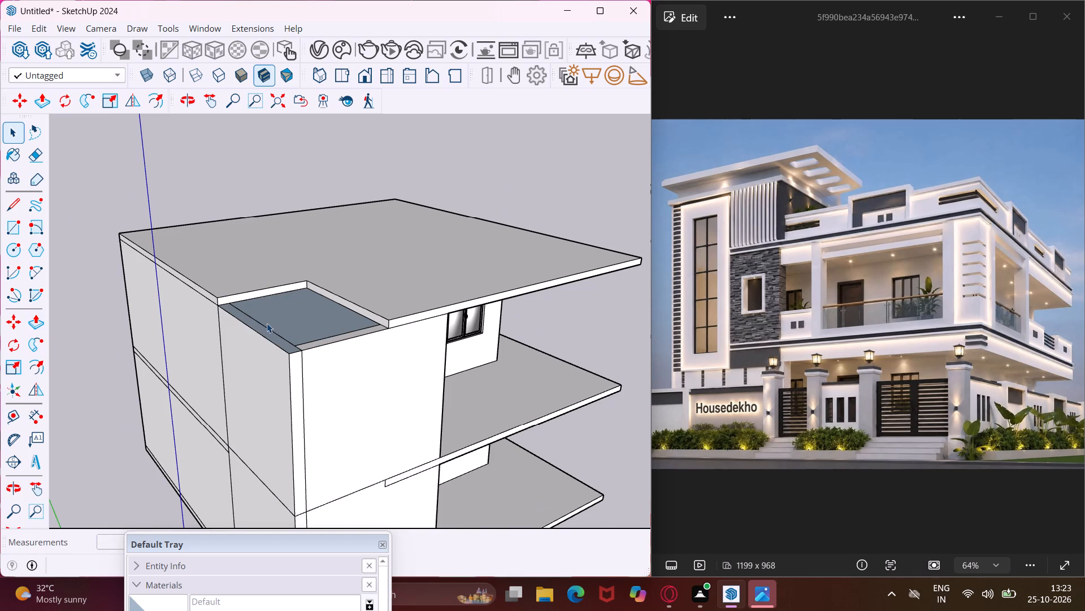
# Pull the exposed top face of the side wall at the roof's corner opening up 10'.
pyautogui.moveTo(271, 322); pyautogui.dragTo(285, 354, button='middle')
pyautogui.scroll(8, 290, 371)
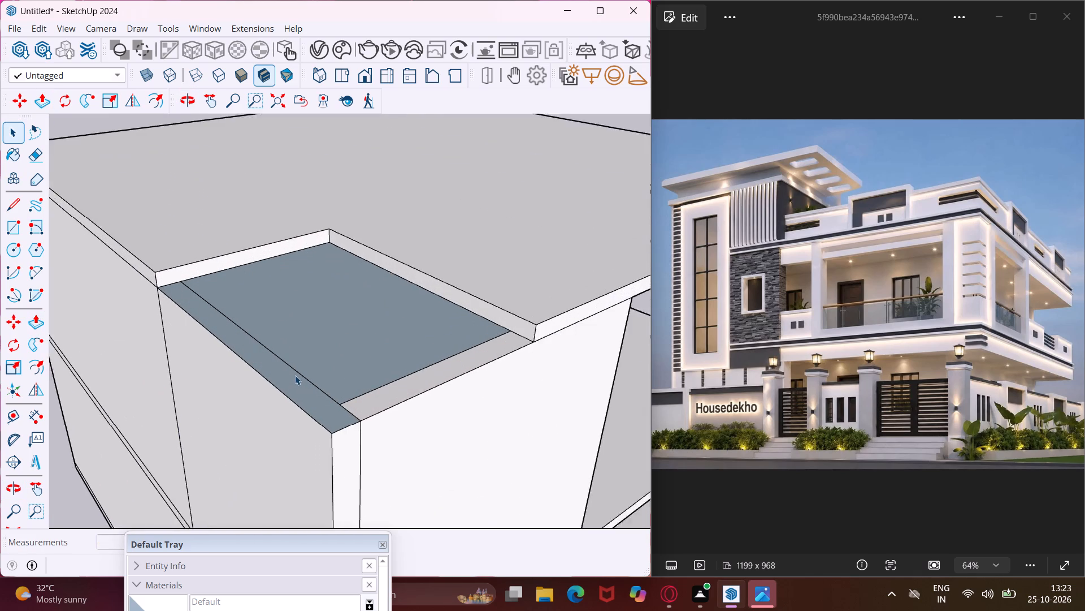
pyautogui.scroll(1, 295, 375)
pyautogui.click(315, 394)
pyautogui.press('p')
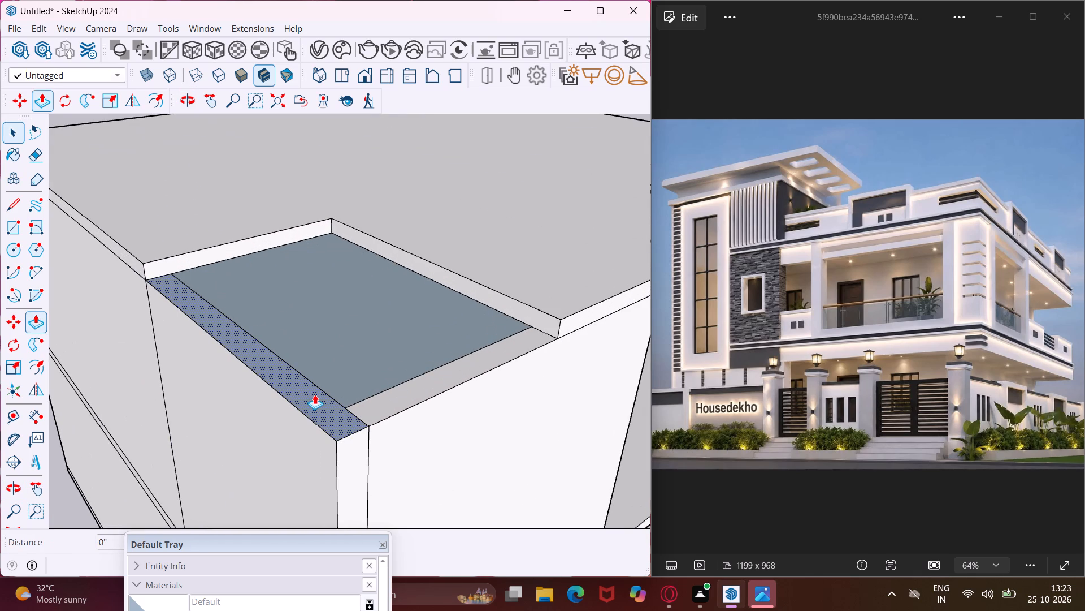
pyautogui.click(315, 394)
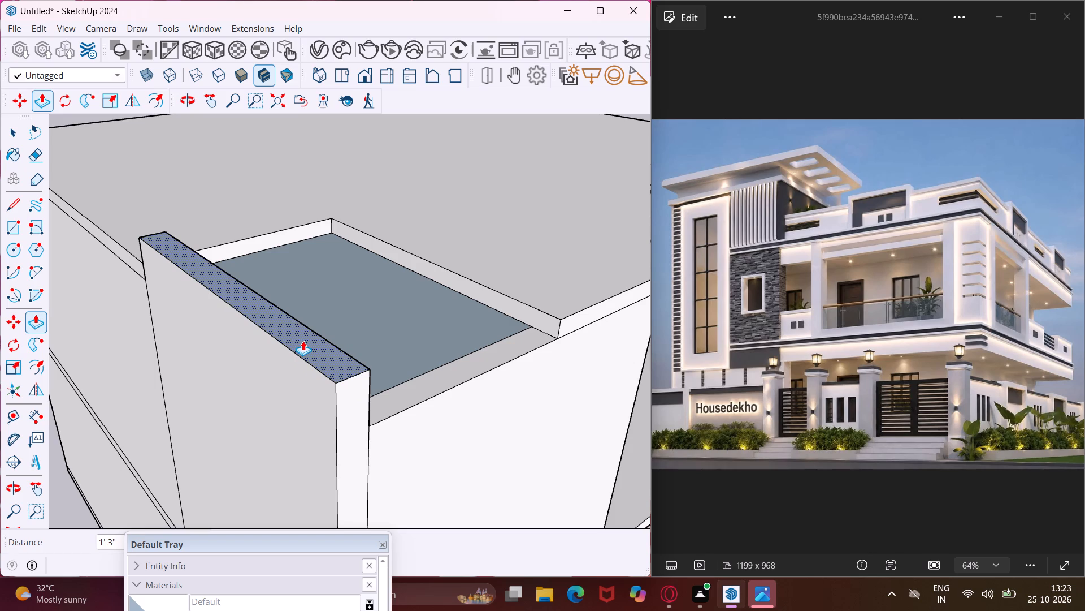
pyautogui.write("10'")
pyautogui.press('Return')
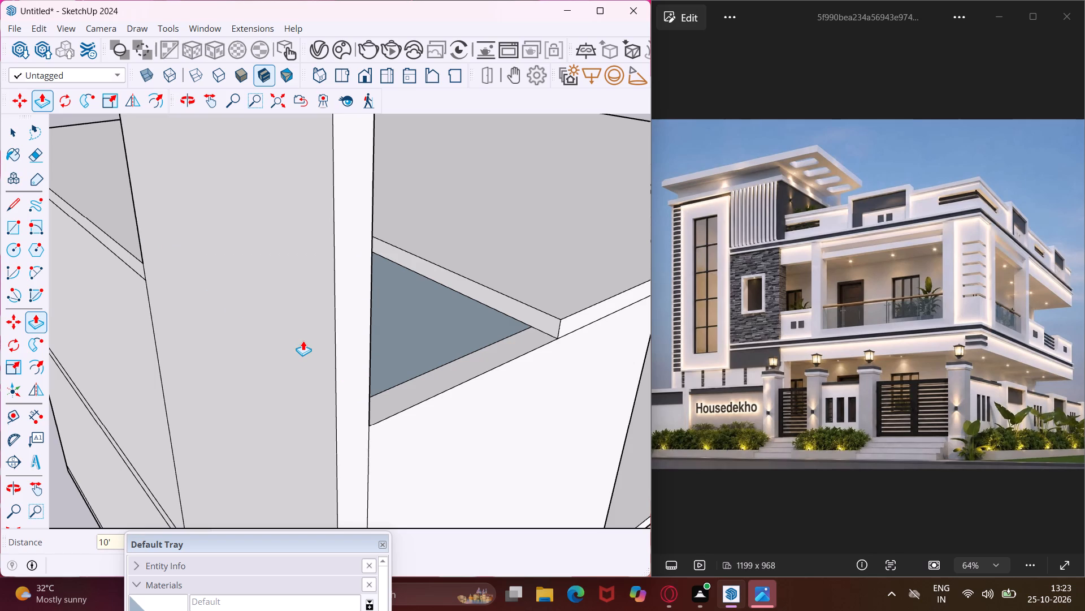
# Pull the exposed top face of the front wall at the corner opening up 10', level with the raised side wall.
pyautogui.click(390, 393)
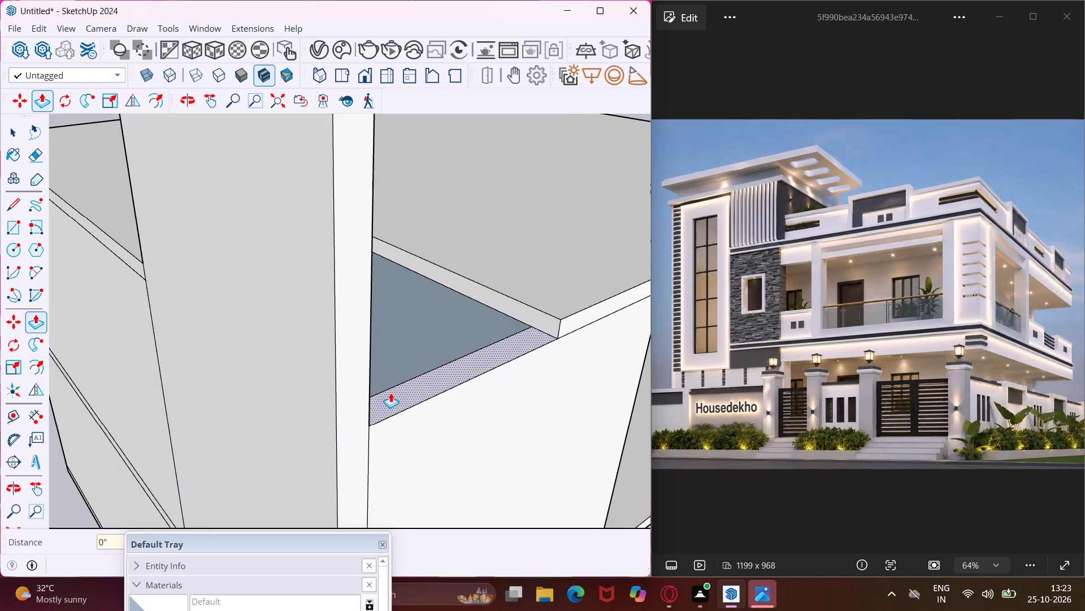
pyautogui.scroll(-10, 390, 393)
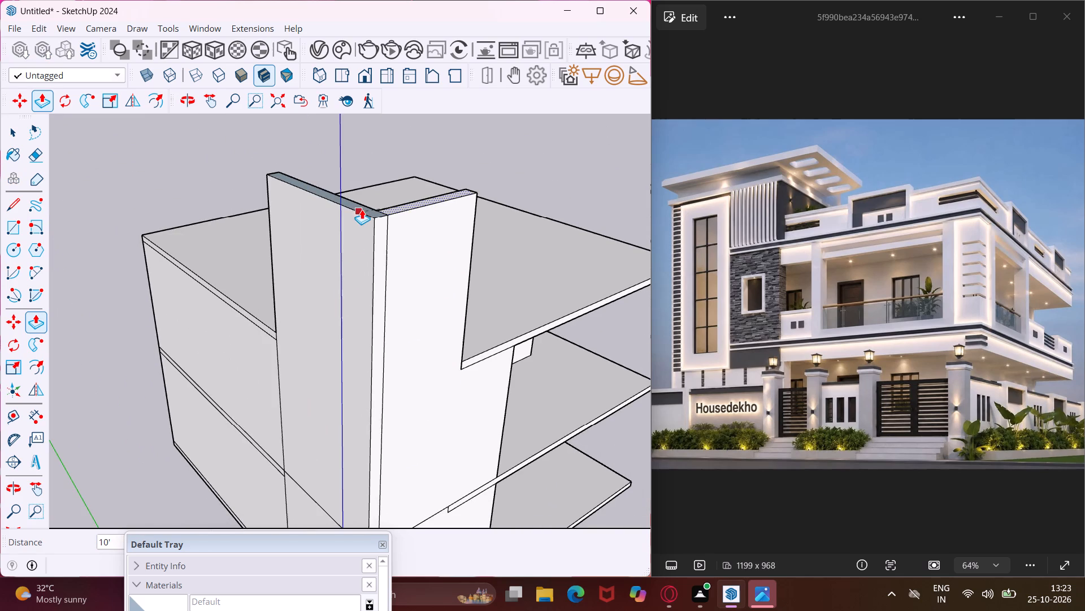
pyautogui.click(362, 209)
pyautogui.moveTo(435, 227); pyautogui.dragTo(115, 273, button='middle')
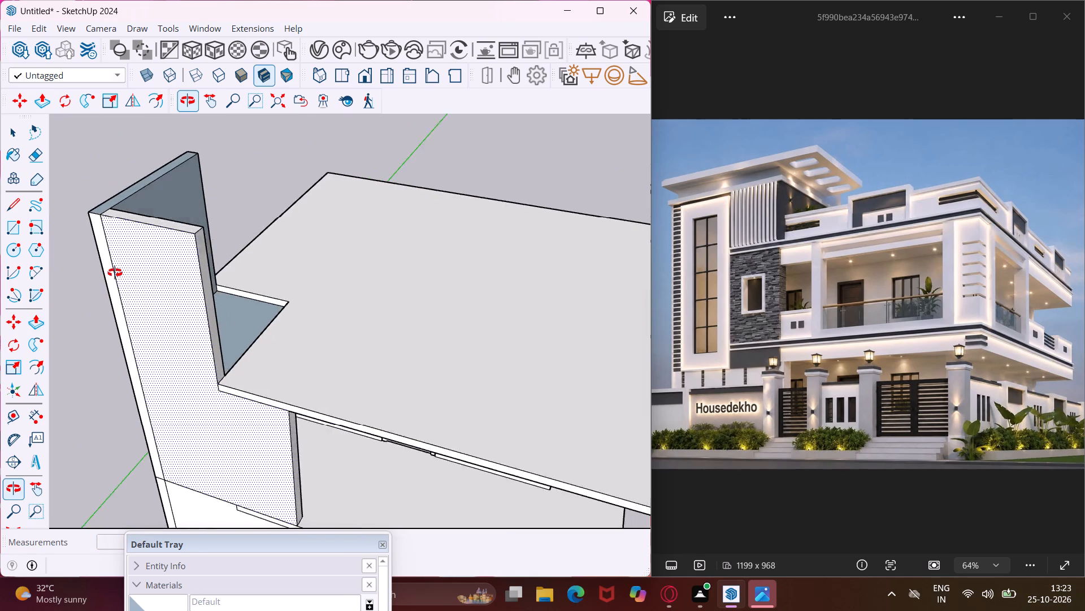
pyautogui.moveTo(115, 273); pyautogui.dragTo(102, 275, button='middle')
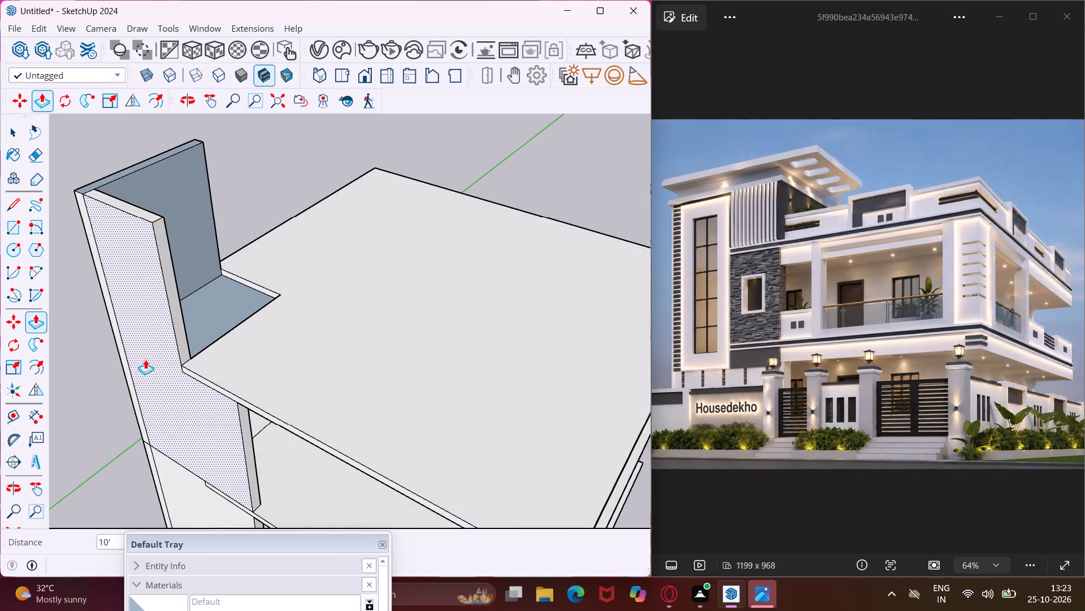
# Draw a rectangle about 4' 5" long on the roof slab's front edge, from above the lower wall's end to the raised front wall's inner corner.
pyautogui.press('Escape')
pyautogui.press('space')
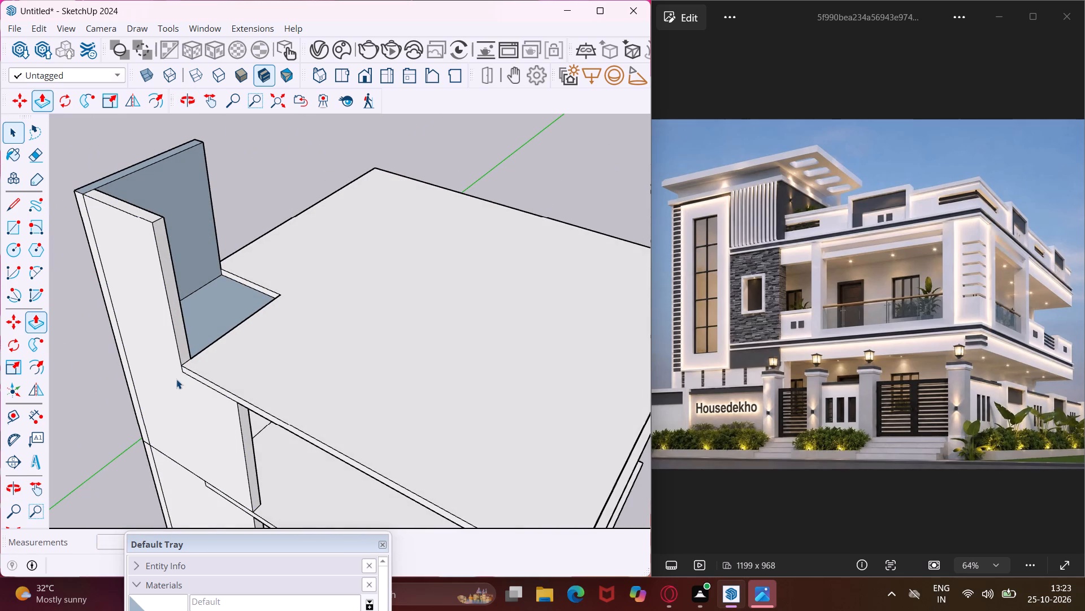
pyautogui.moveTo(174, 378); pyautogui.dragTo(327, 332, button='middle')
pyautogui.scroll(3, 329, 334)
pyautogui.moveTo(329, 334); pyautogui.dragTo(189, 414, button='middle')
pyautogui.scroll(-4, 184, 356)
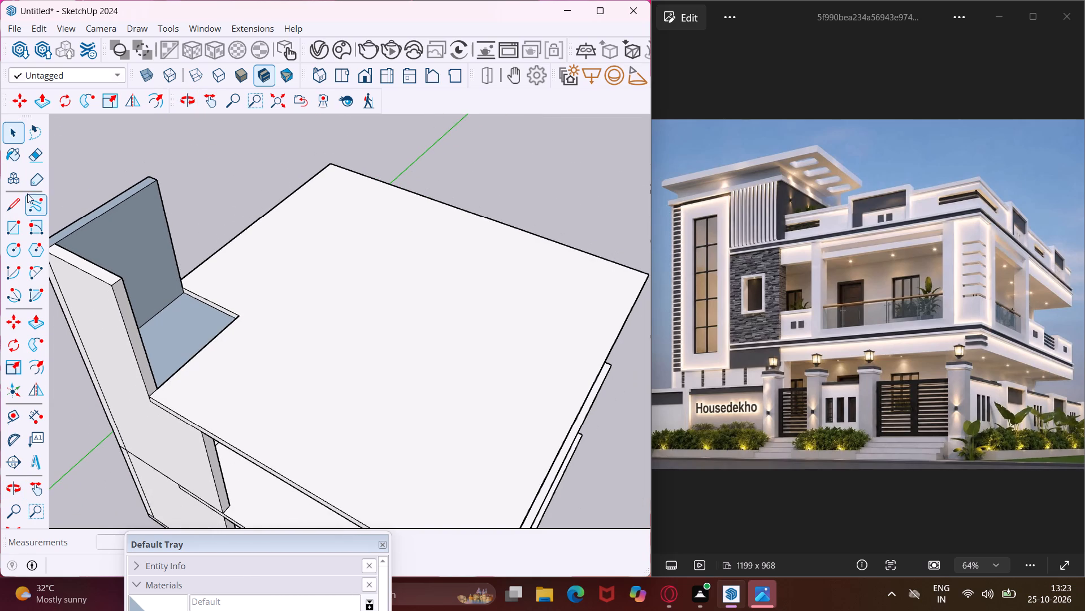
pyautogui.click(12, 225)
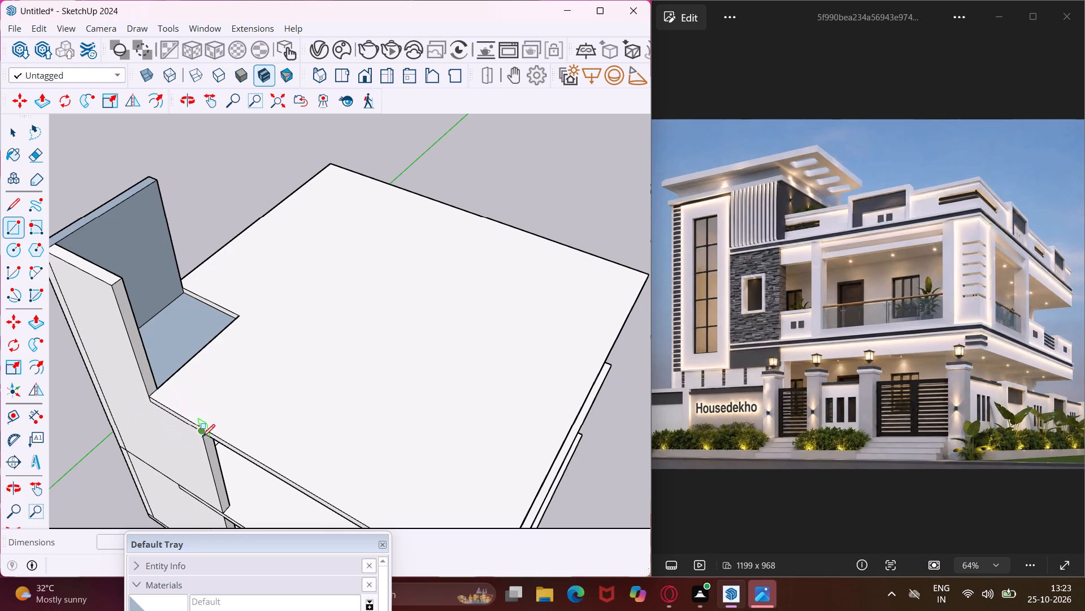
pyautogui.scroll(9, 205, 437)
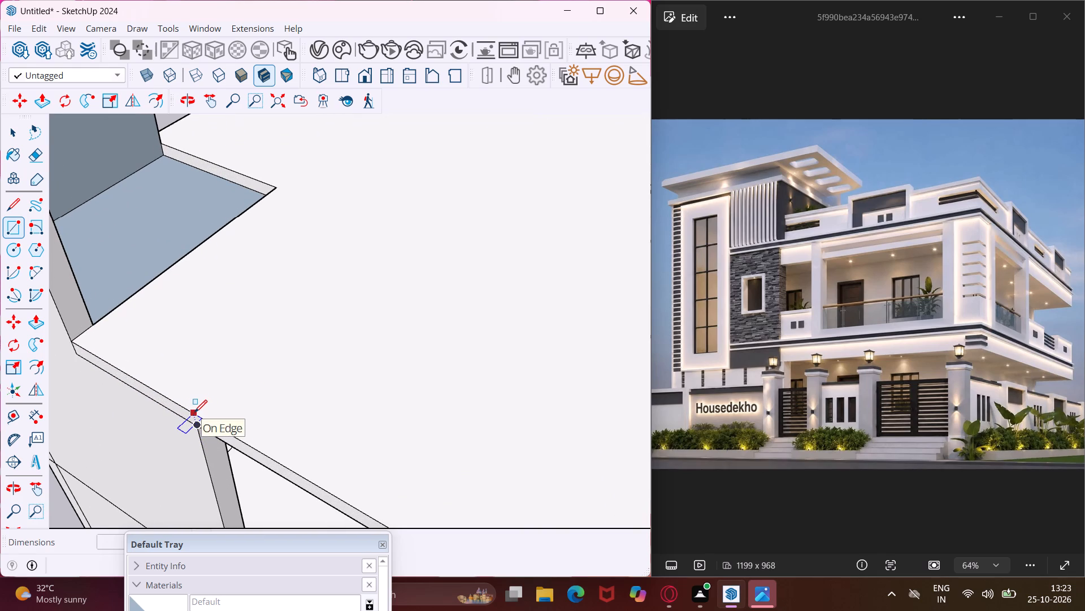
pyautogui.click(194, 412)
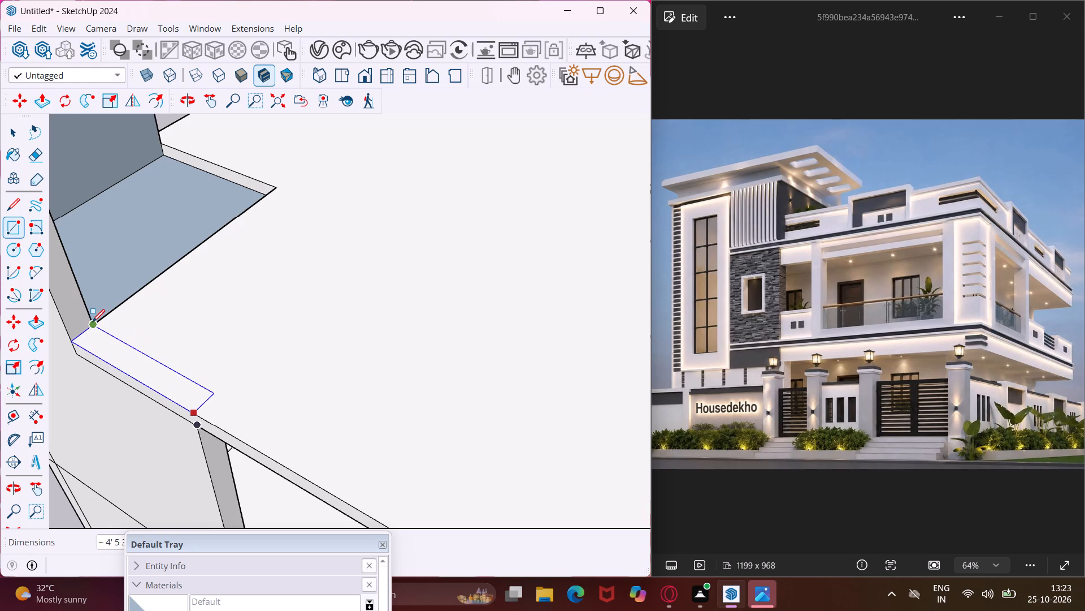
pyautogui.click(92, 322)
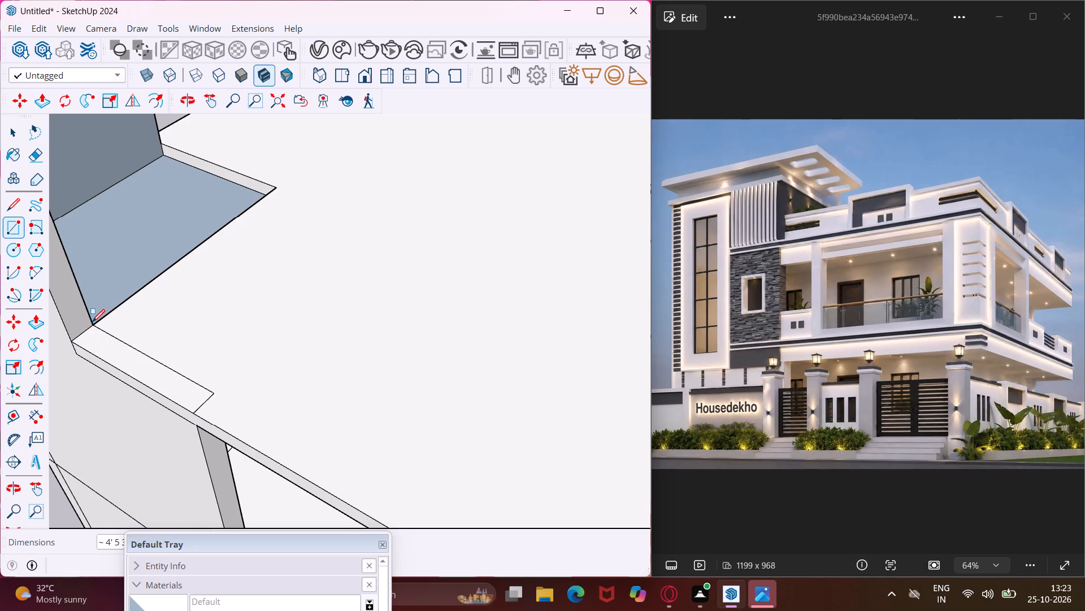
pyautogui.scroll(-7, 92, 322)
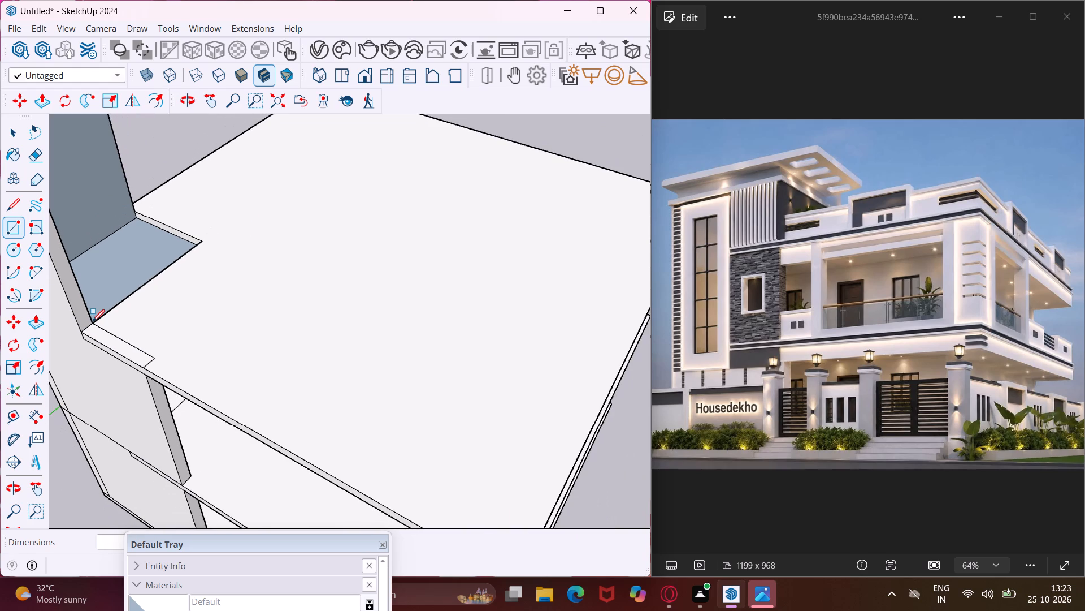
pyautogui.press('Escape')
pyautogui.press('space')
# Pull the new rectangle beside the raised front wall up 9' 6", level with the tower wall's top.
pyautogui.scroll(2, 112, 351)
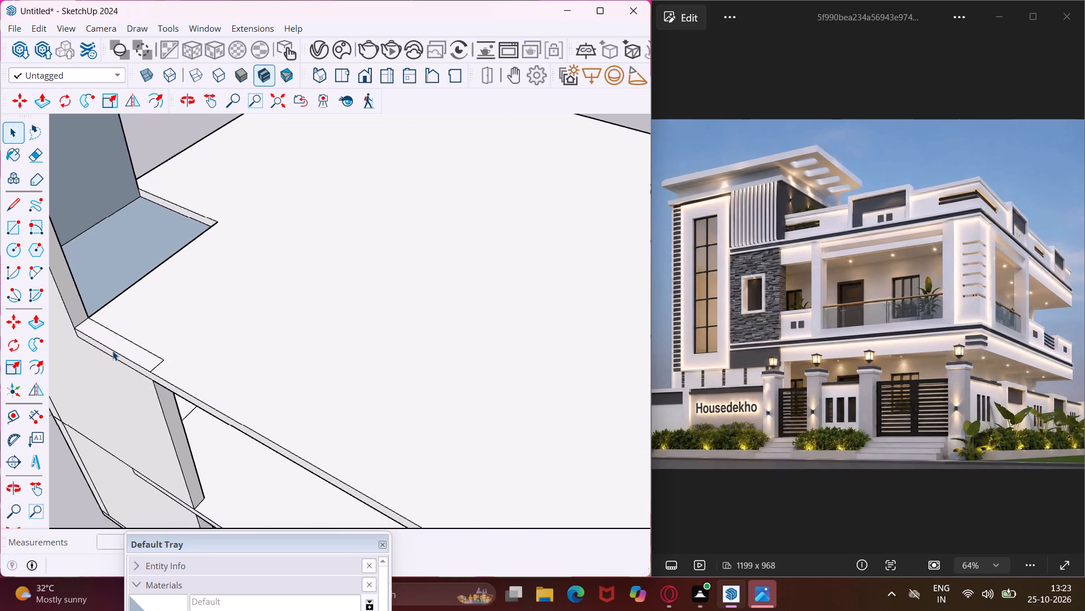
pyautogui.scroll(1, 112, 351)
pyautogui.click(116, 348)
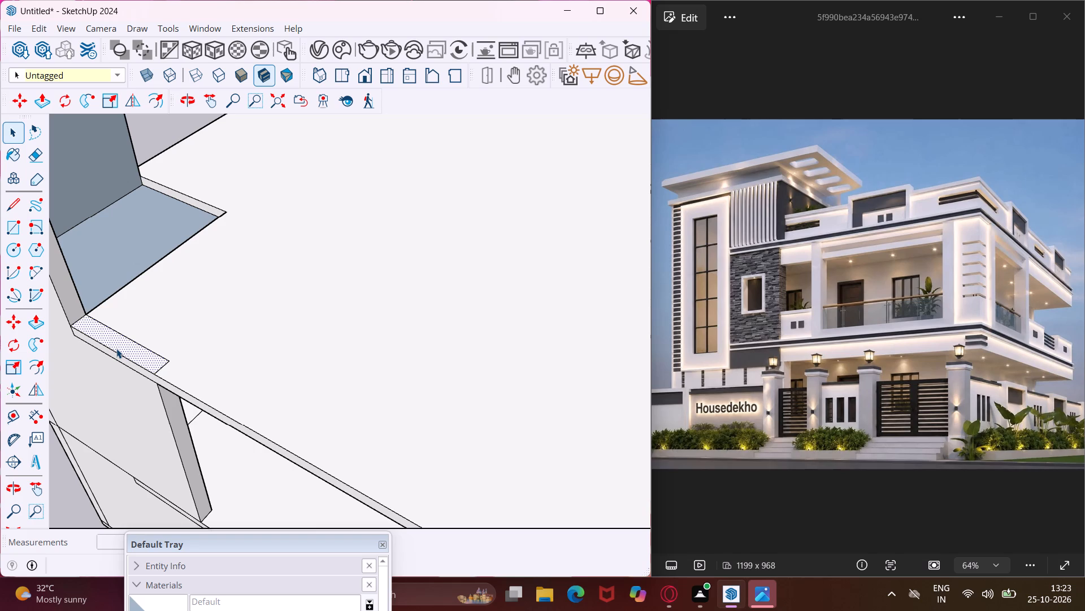
pyautogui.press('p')
pyautogui.click(116, 348)
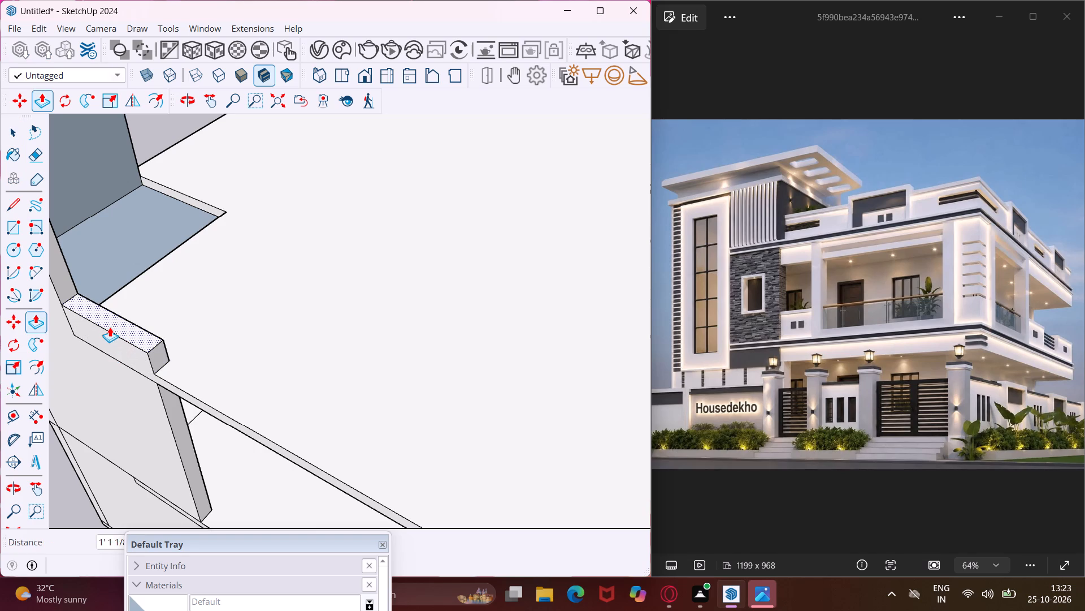
pyautogui.scroll(-15, 110, 327)
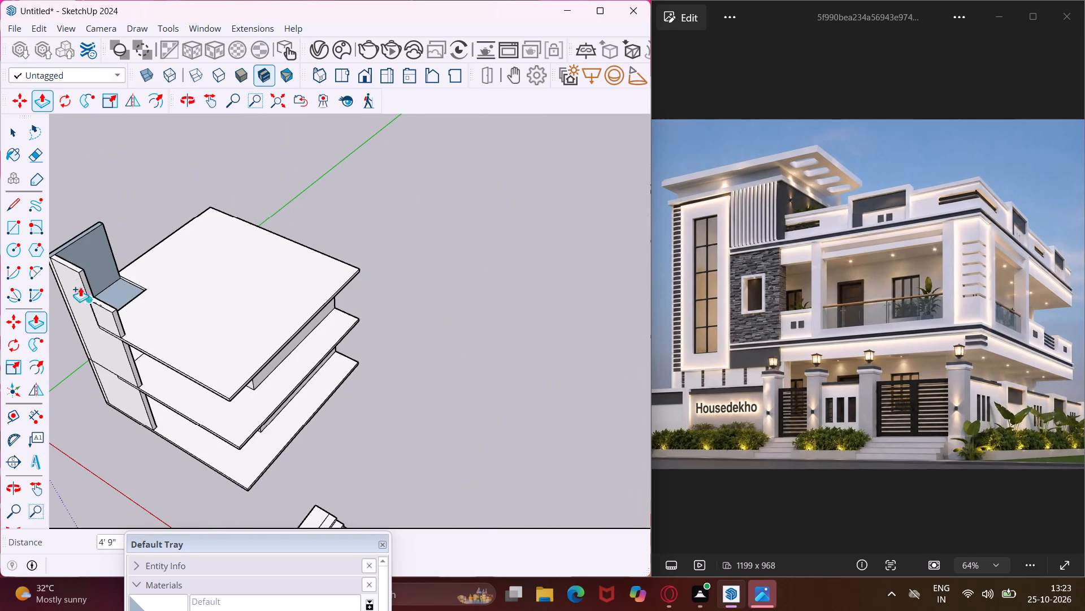
pyautogui.click(71, 265)
# Extend the raised side wall's end face 9" outward past the corner opening, keeping the original edge.
pyautogui.moveTo(71, 265); pyautogui.dragTo(403, 207, button='middle')
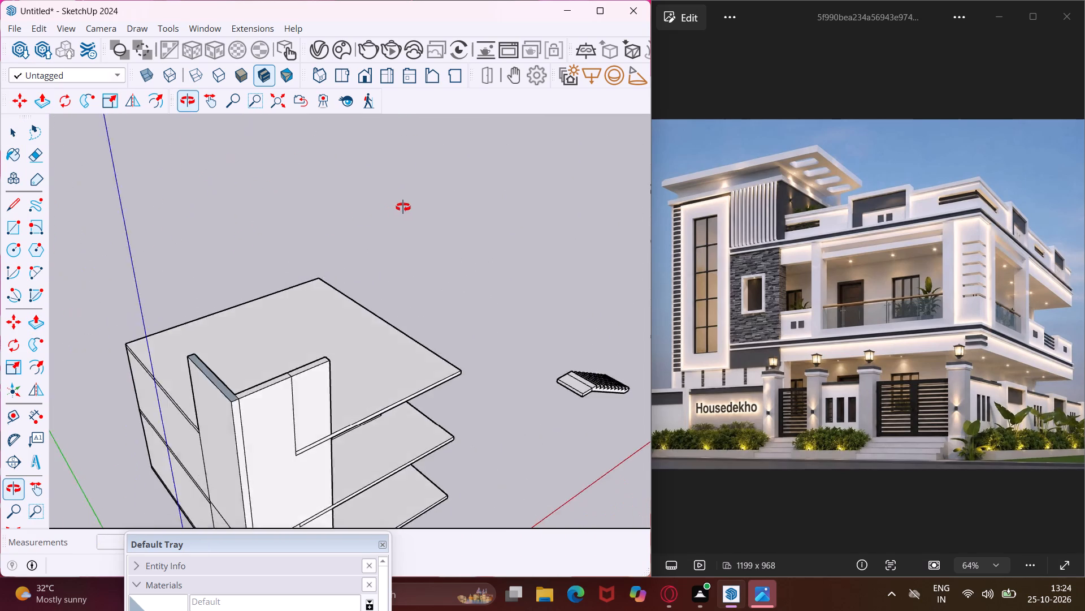
pyautogui.moveTo(403, 207); pyautogui.dragTo(455, 187, button='middle')
pyautogui.moveTo(269, 368); pyautogui.dragTo(300, 391, button='middle')
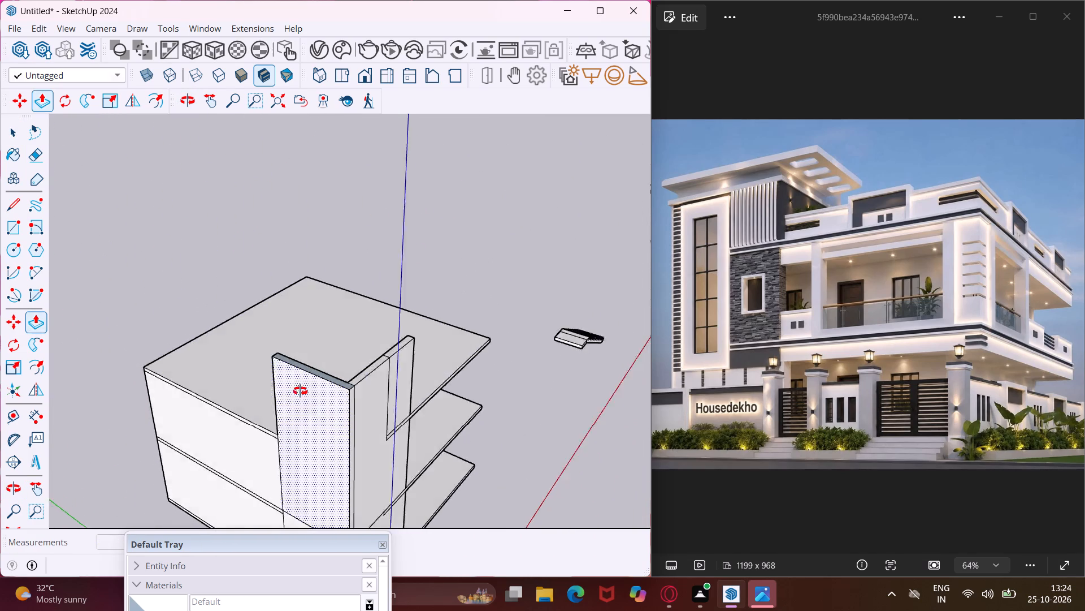
pyautogui.moveTo(300, 391); pyautogui.dragTo(594, 423, button='middle')
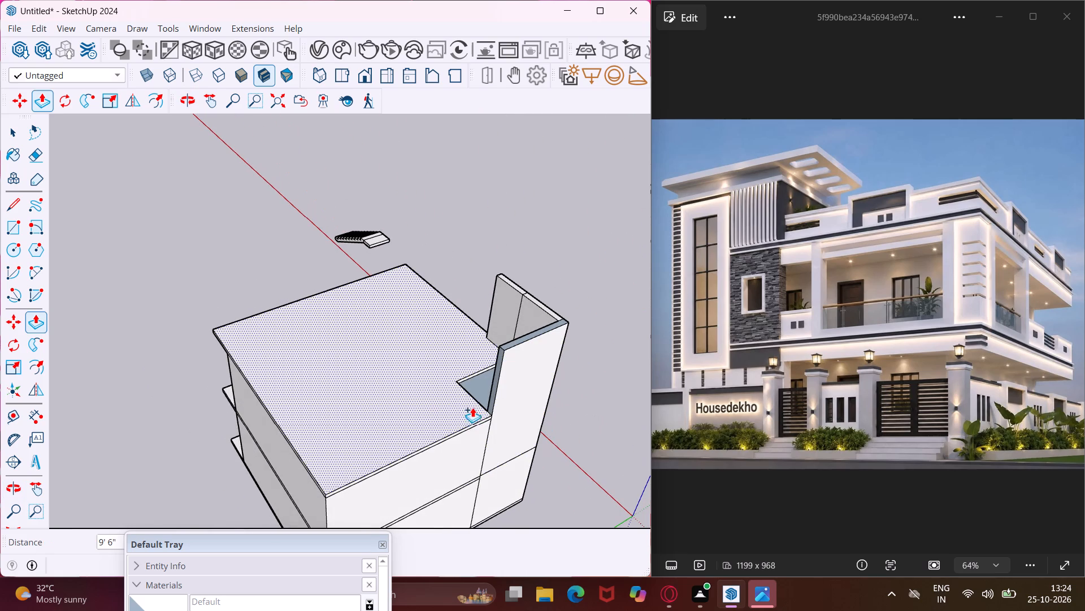
pyautogui.scroll(13, 488, 405)
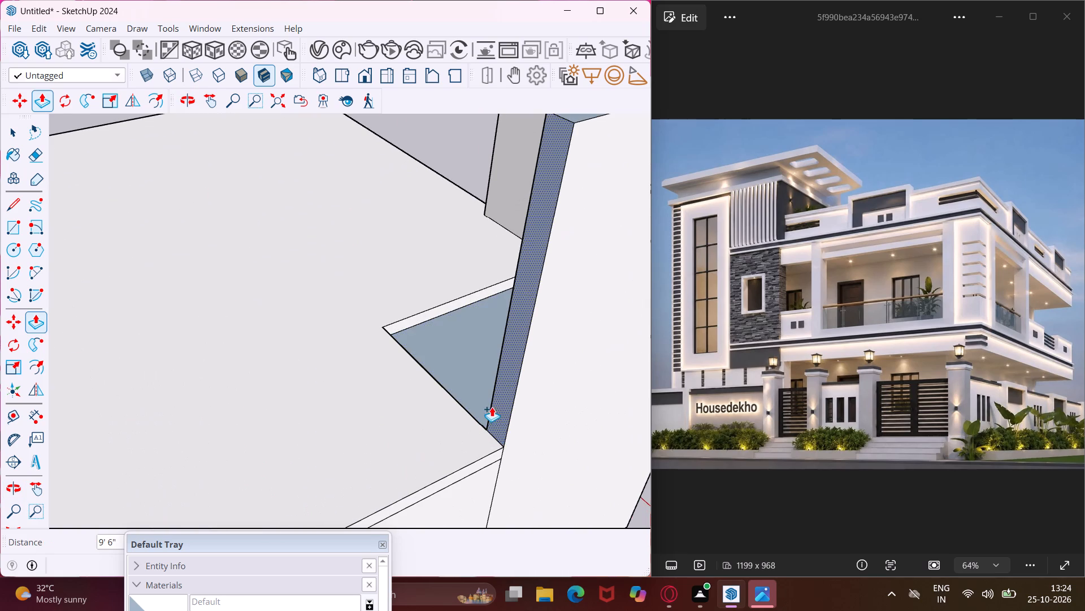
pyautogui.click(498, 408)
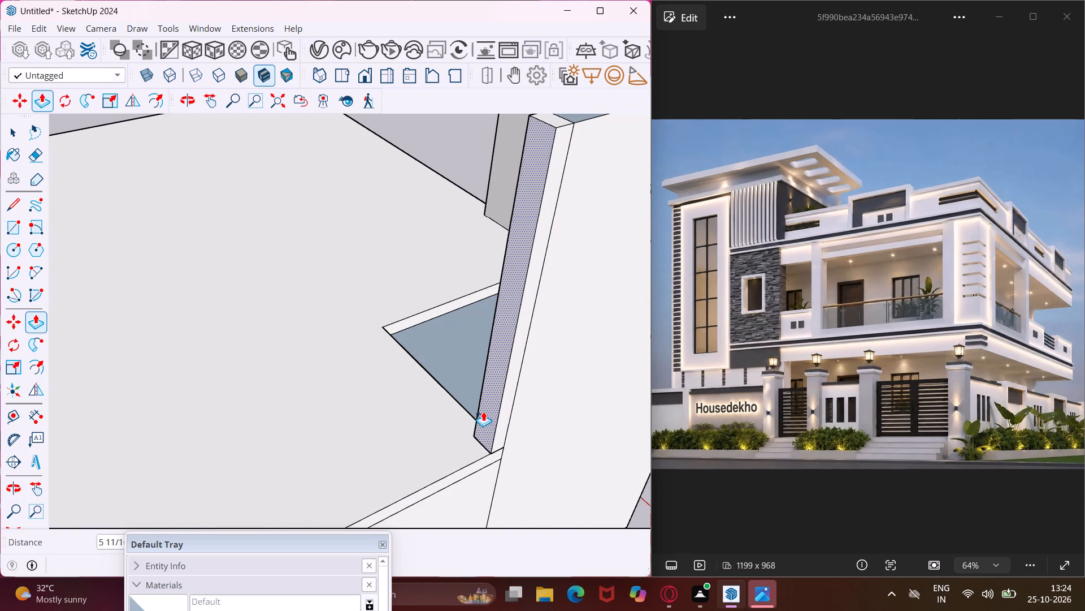
pyautogui.press('9')
pyautogui.hotkey('shift', '"')
pyautogui.press('Return')
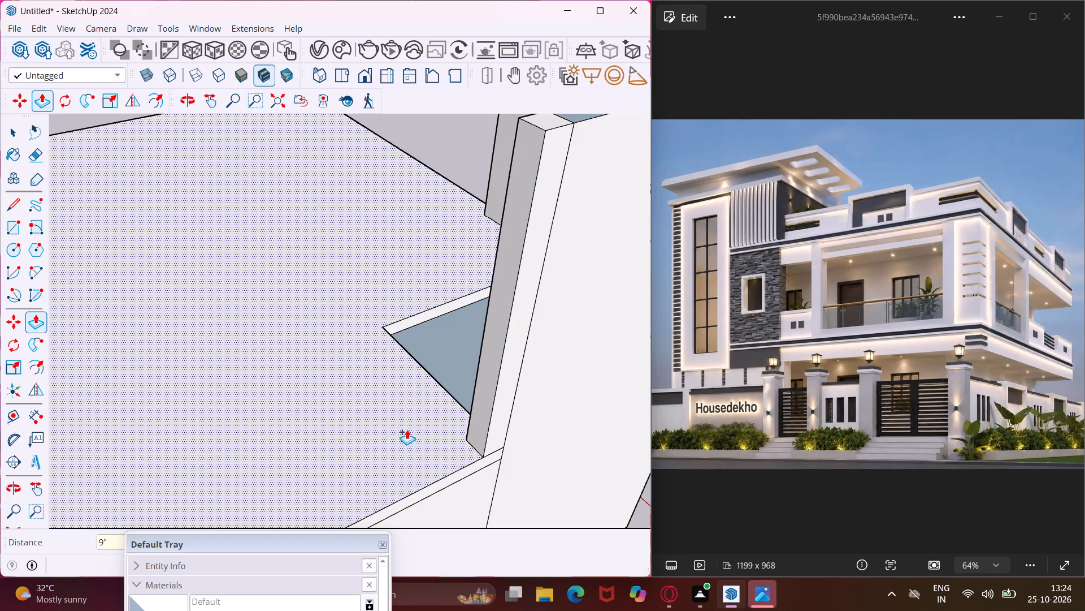
# Pull the inner face of the side wall's 9" extension about 10' 7" across the roof, in line with the front wall's end.
pyautogui.moveTo(407, 429); pyautogui.dragTo(623, 496, button='middle')
pyautogui.scroll(-4, 368, 307)
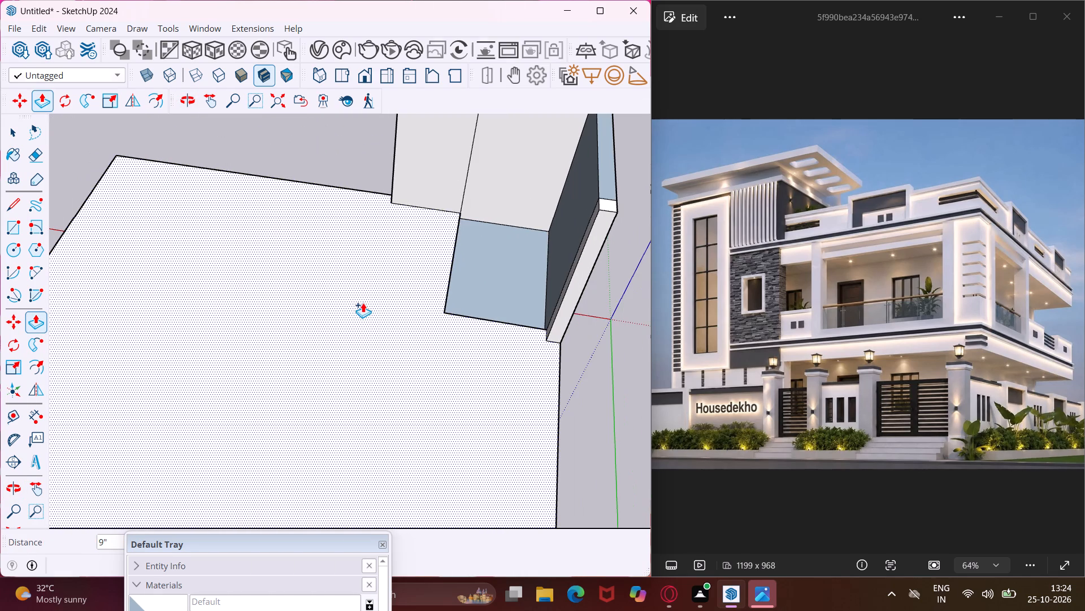
pyautogui.moveTo(363, 303); pyautogui.dragTo(541, 343, button='middle')
pyautogui.scroll(3, 562, 220)
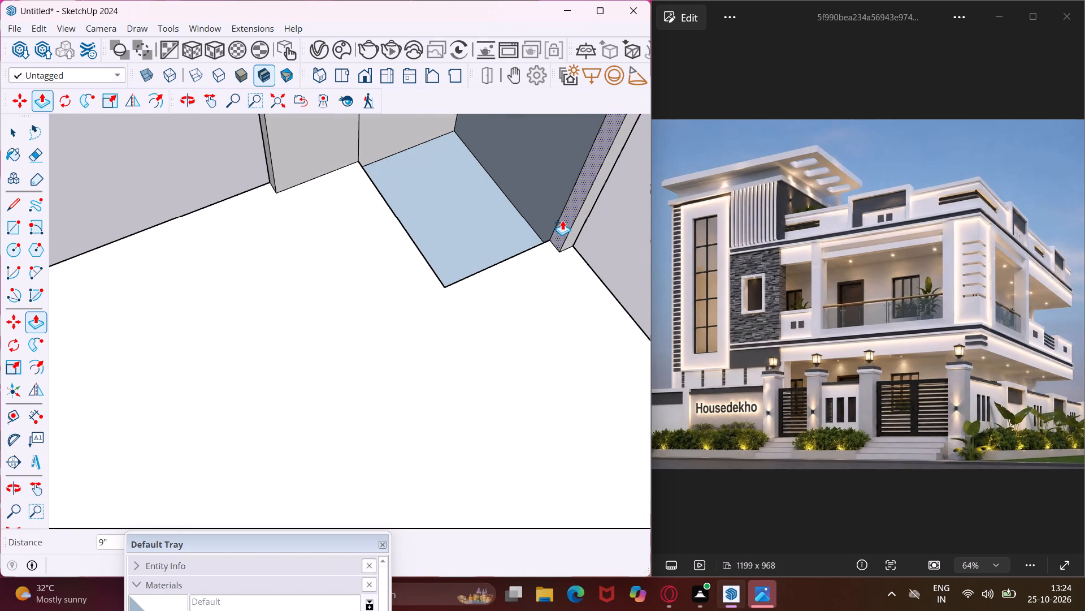
pyautogui.click(562, 220)
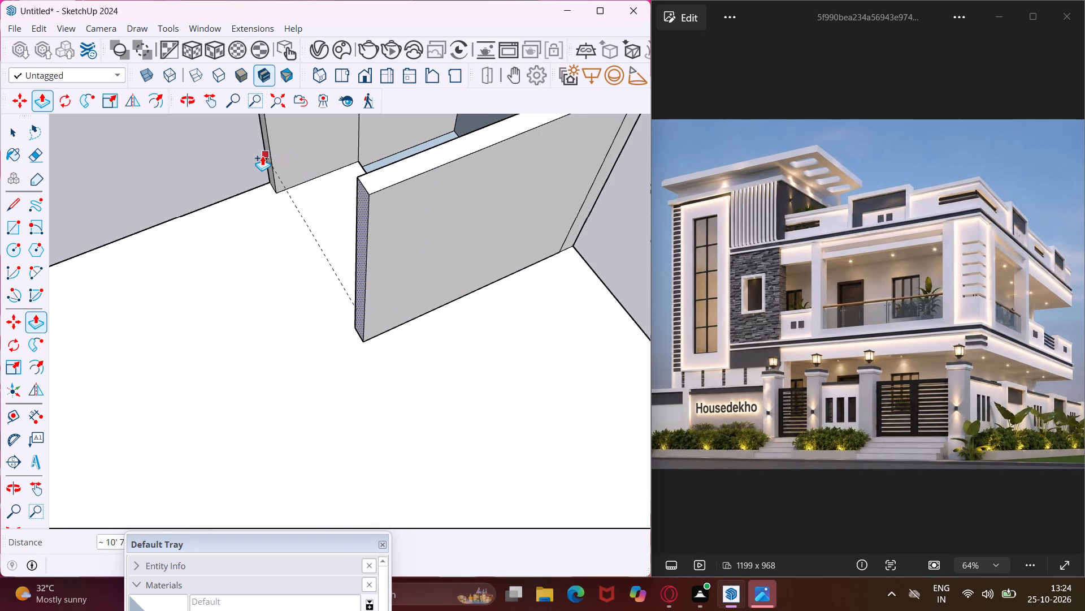
pyautogui.click(262, 156)
# Push a copy of the front wall extension's end face 9" inward, marking off a 9" strip at the wall's end.
pyautogui.moveTo(277, 180); pyautogui.dragTo(324, 210, button='middle')
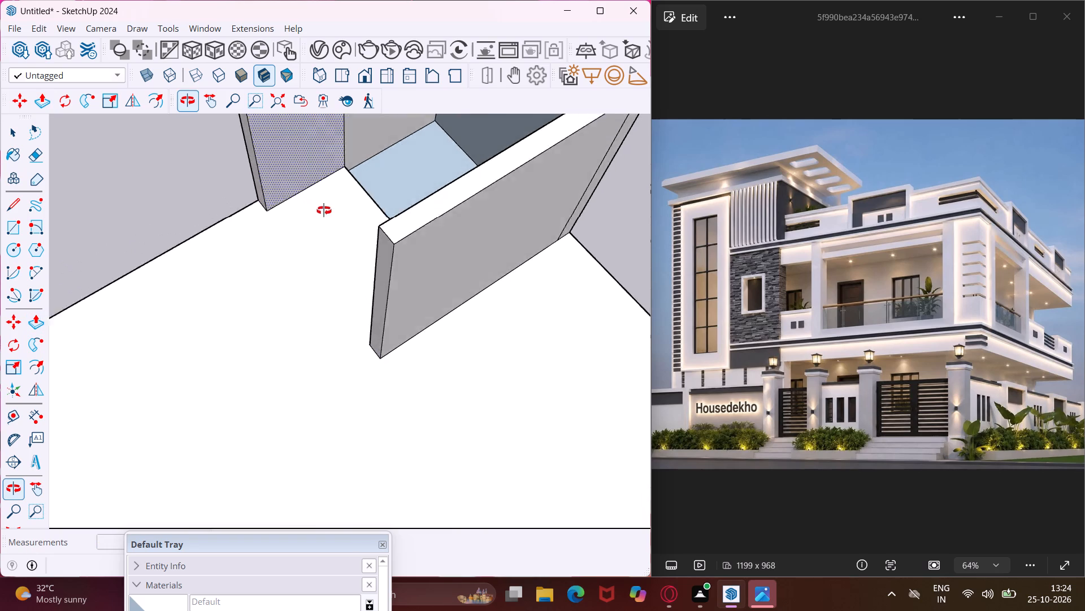
pyautogui.moveTo(324, 210); pyautogui.dragTo(656, 228, button='middle')
pyautogui.scroll(-3, 353, 260)
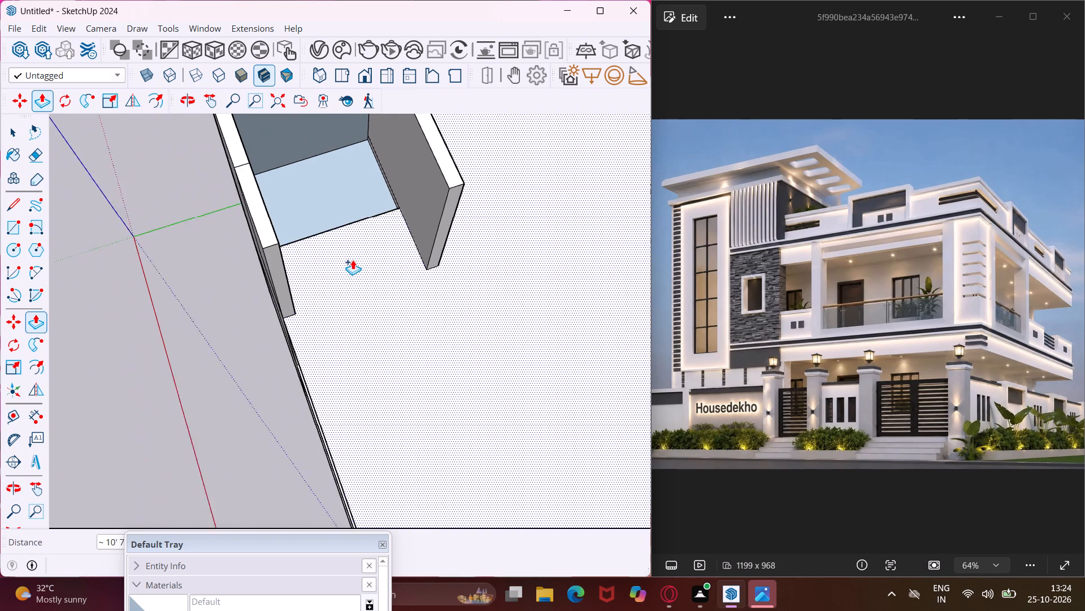
pyautogui.scroll(-1, 353, 260)
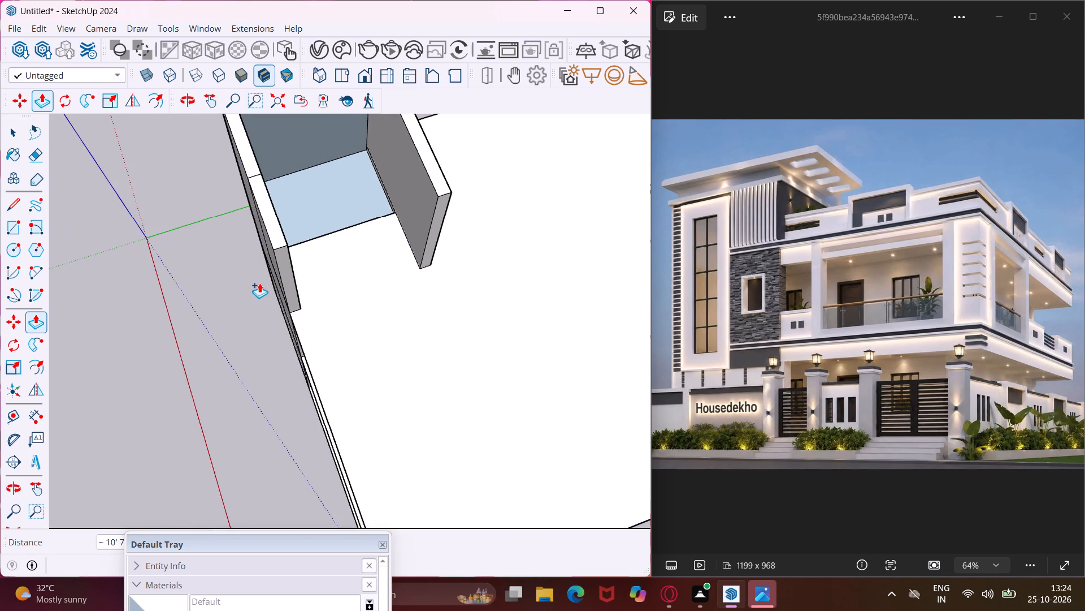
pyautogui.scroll(4, 258, 278)
pyautogui.moveTo(258, 278); pyautogui.dragTo(358, 247, button='middle')
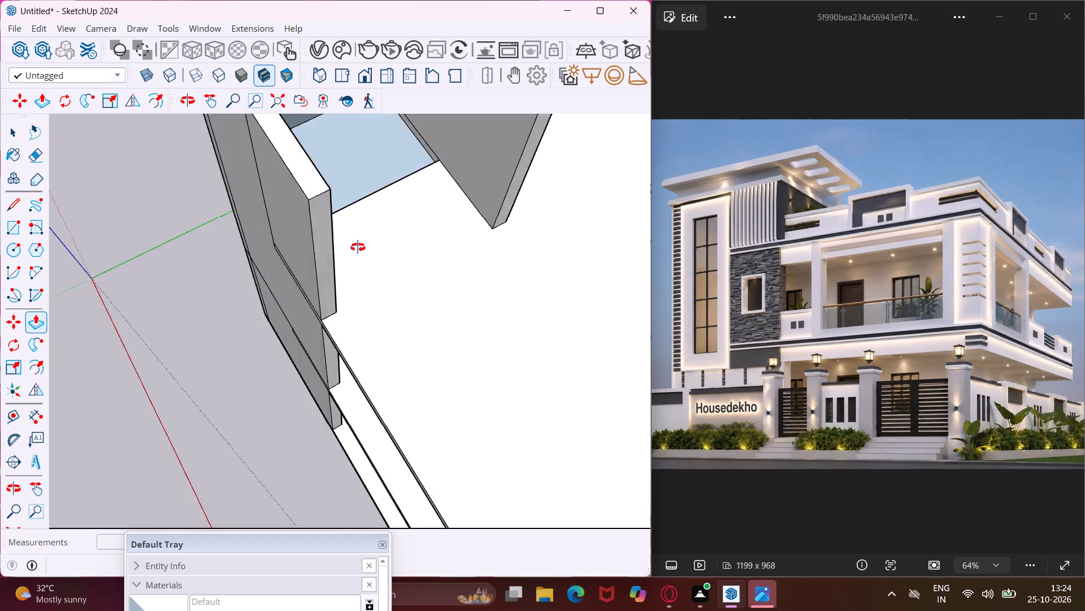
pyautogui.moveTo(358, 247); pyautogui.dragTo(435, 193, button='middle')
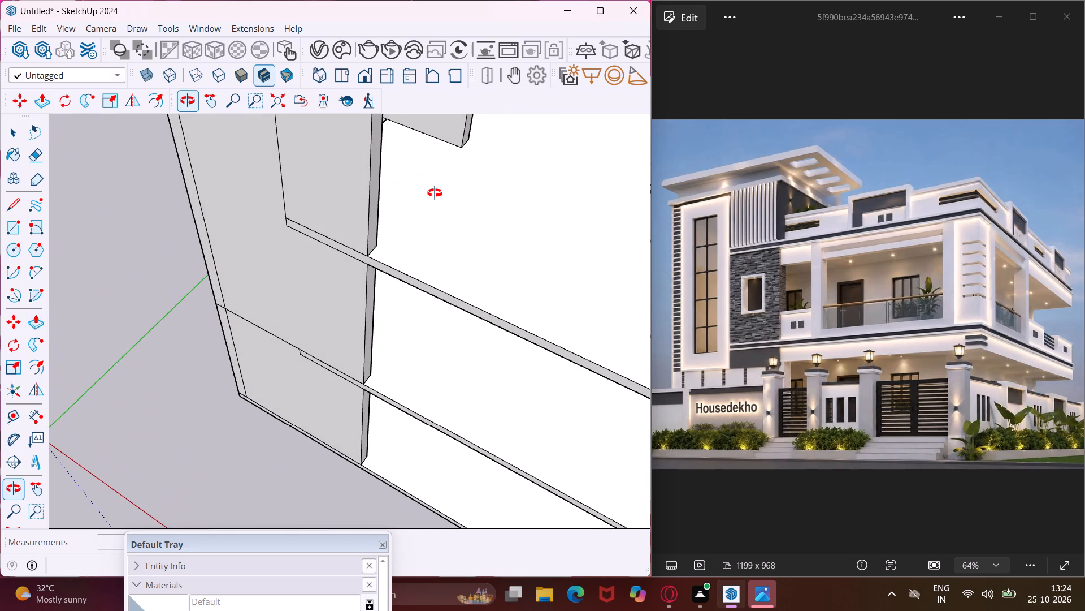
pyautogui.moveTo(435, 193); pyautogui.dragTo(360, 236, button='middle')
pyautogui.scroll(6, 350, 251)
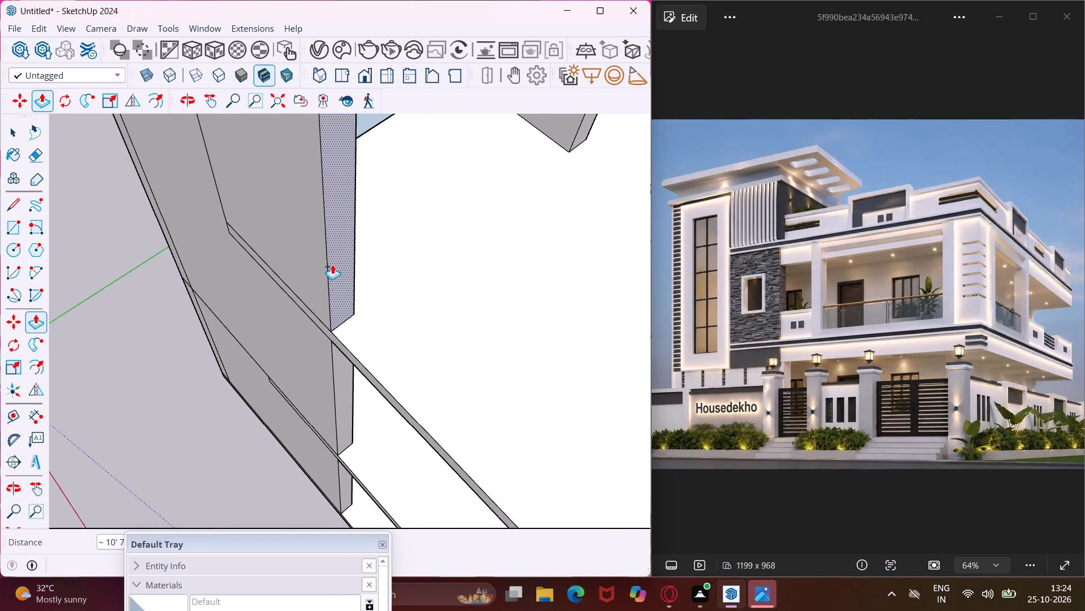
pyautogui.click(332, 264)
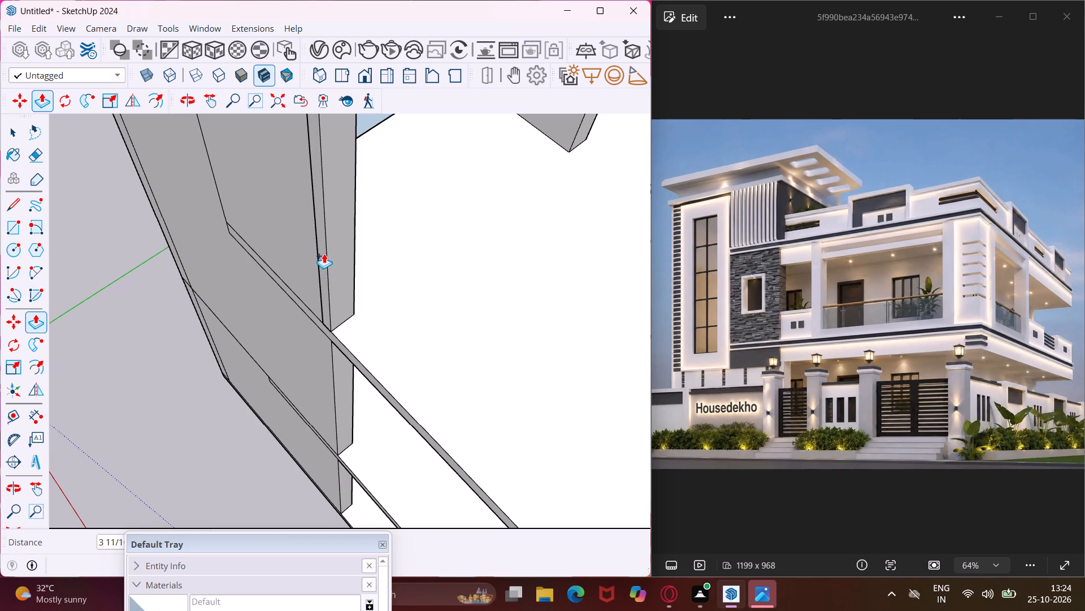
pyautogui.write('9"')
pyautogui.press('Return')
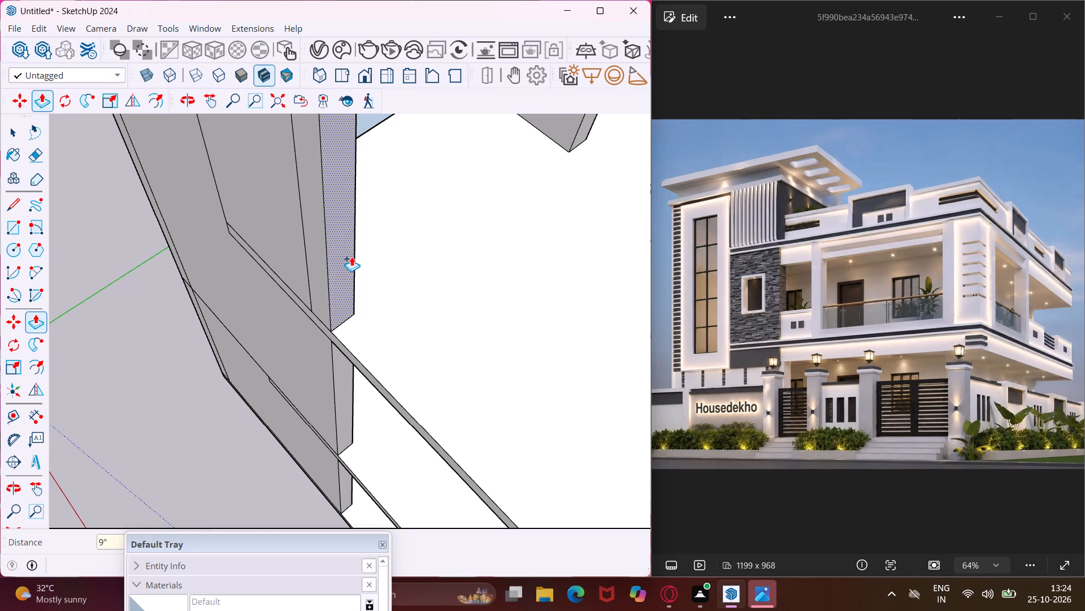
# Pull the inner face of the front wall's 9" end strip 8' 3" across to the opposite wall, closing the tower enclosure.
pyautogui.moveTo(355, 256); pyautogui.dragTo(126, 248, button='middle')
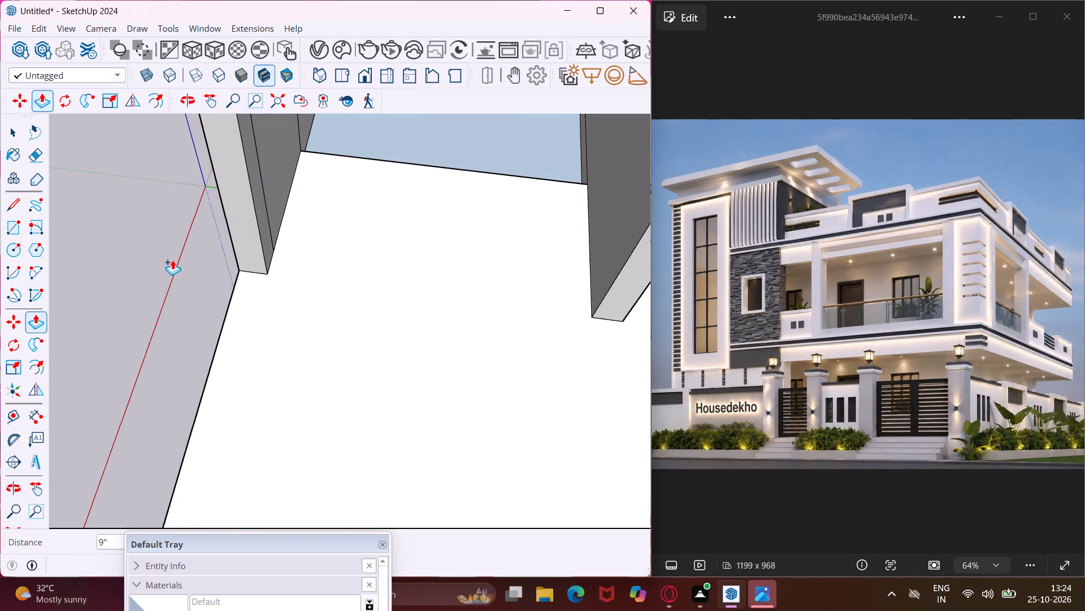
pyautogui.click(264, 231)
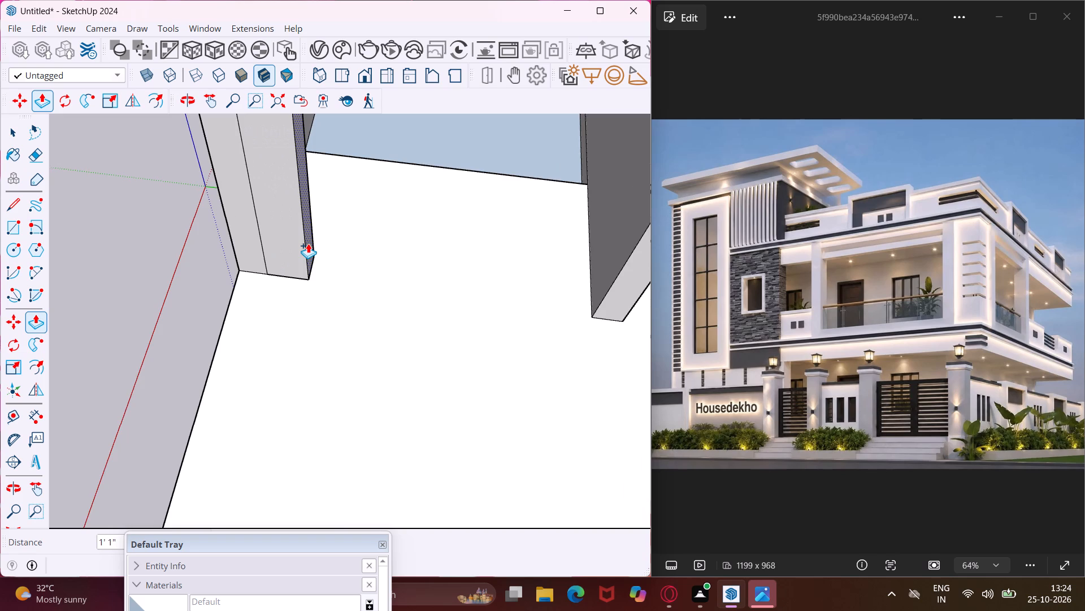
pyautogui.scroll(-7, 308, 243)
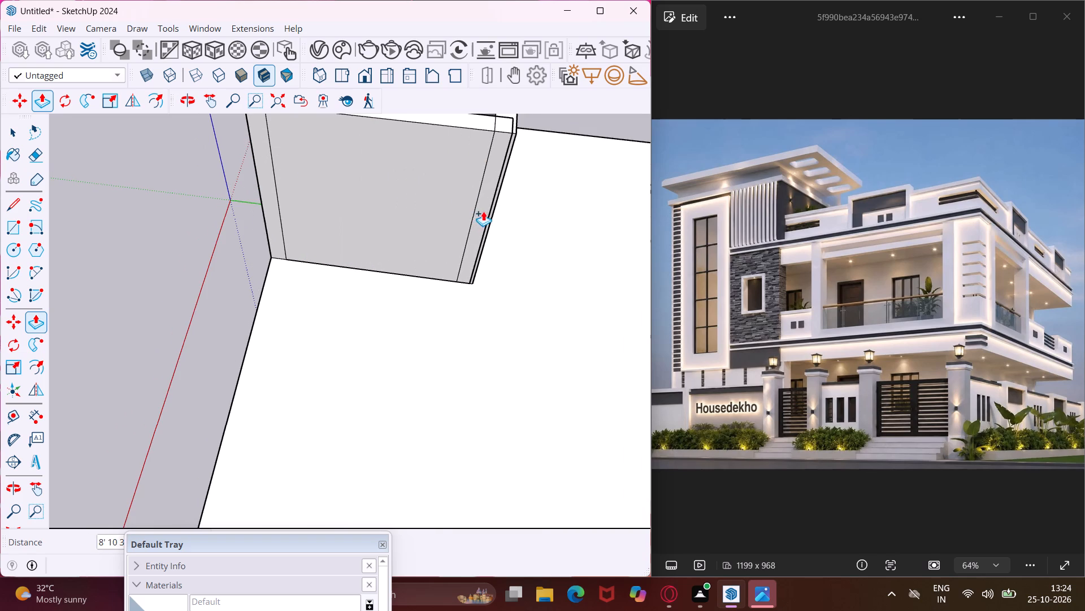
pyautogui.click(479, 204)
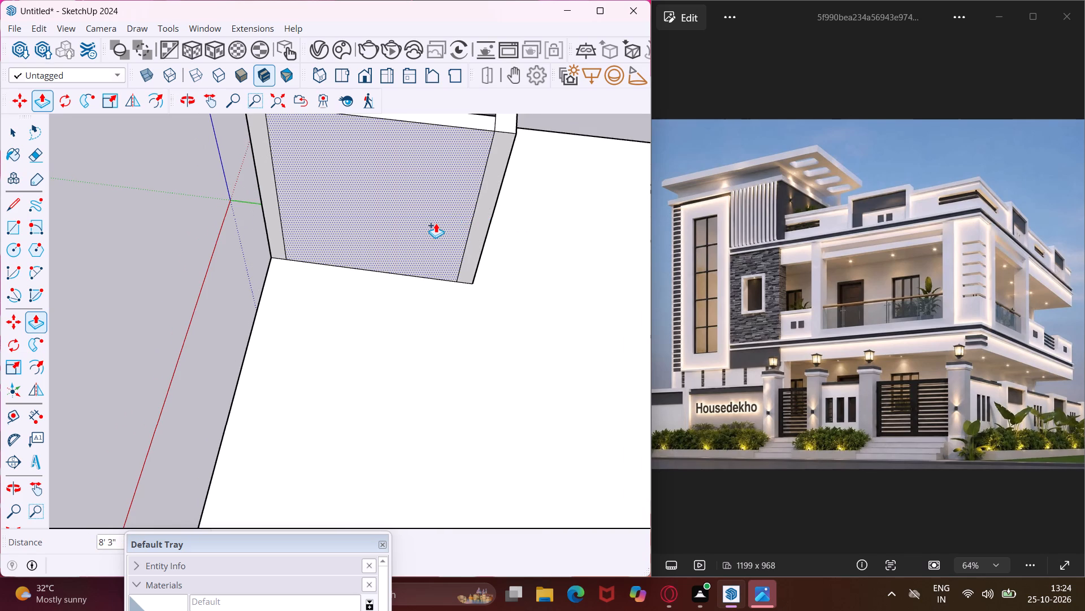
pyautogui.press('Escape')
pyautogui.press('space')
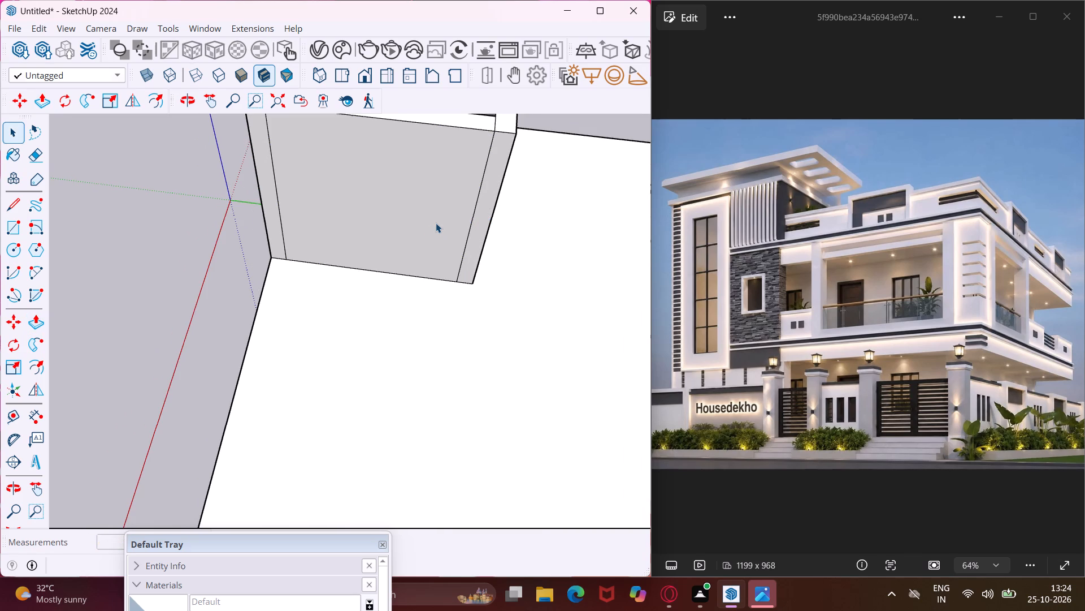
pyautogui.scroll(-5, 407, 230)
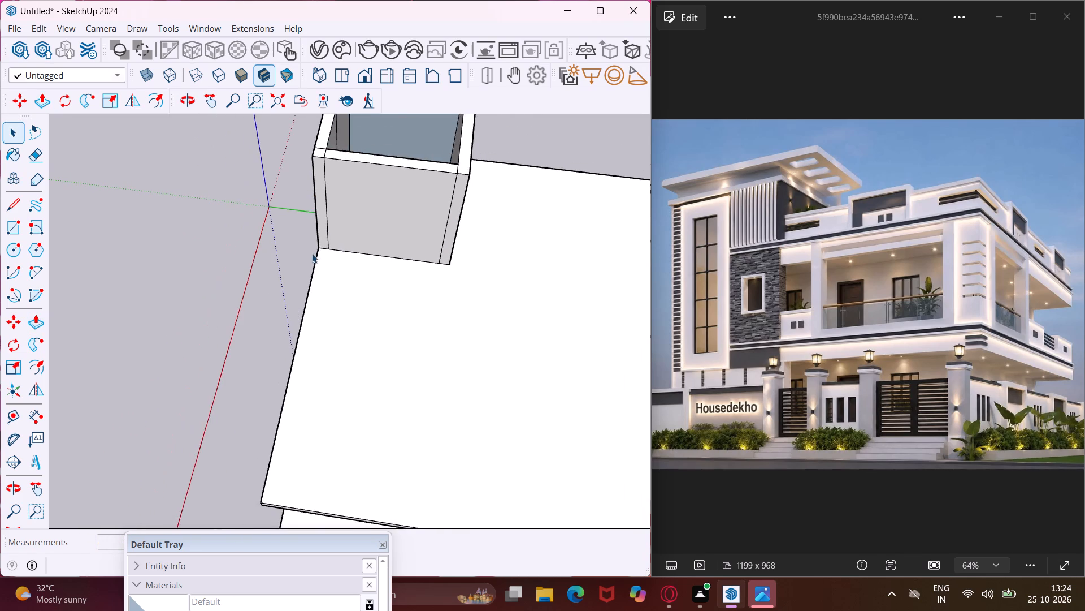
# Examine the enclosed corner tower and the stacked slabs from several angles against the reference image.
pyautogui.moveTo(268, 264); pyautogui.dragTo(489, 248, button='middle')
pyautogui.scroll(-5, 381, 270)
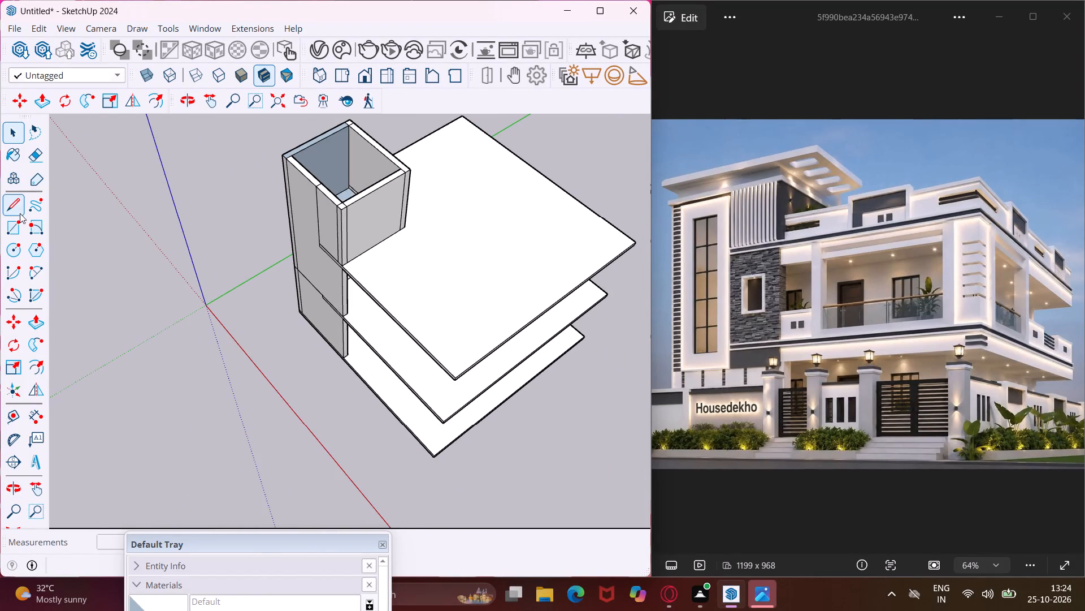
pyautogui.click(204, 105)
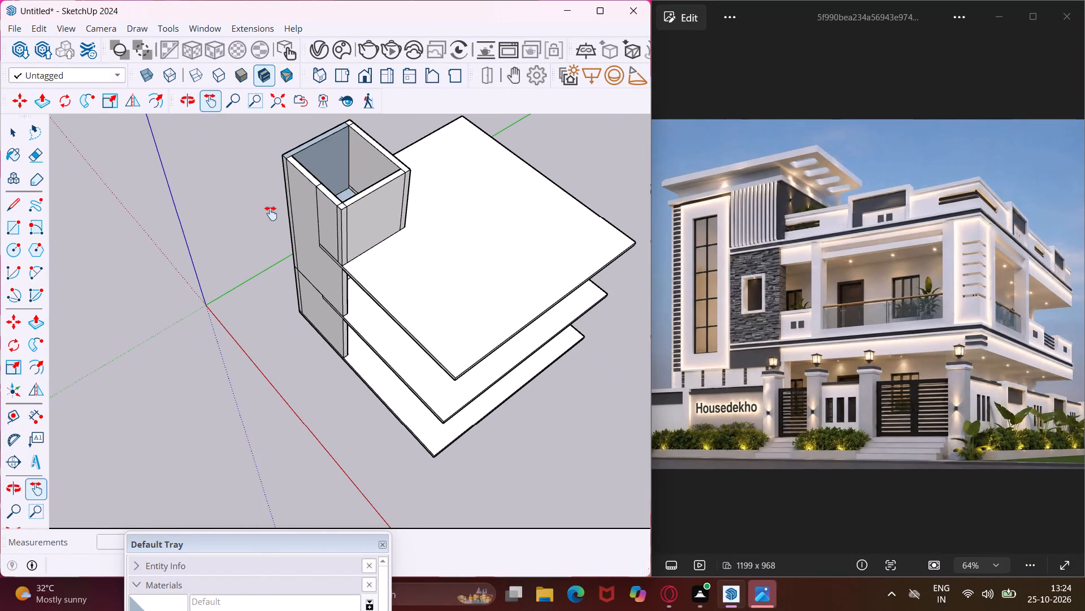
pyautogui.moveTo(271, 213); pyautogui.dragTo(238, 348)
pyautogui.moveTo(303, 435); pyautogui.dragTo(367, 386, button='middle')
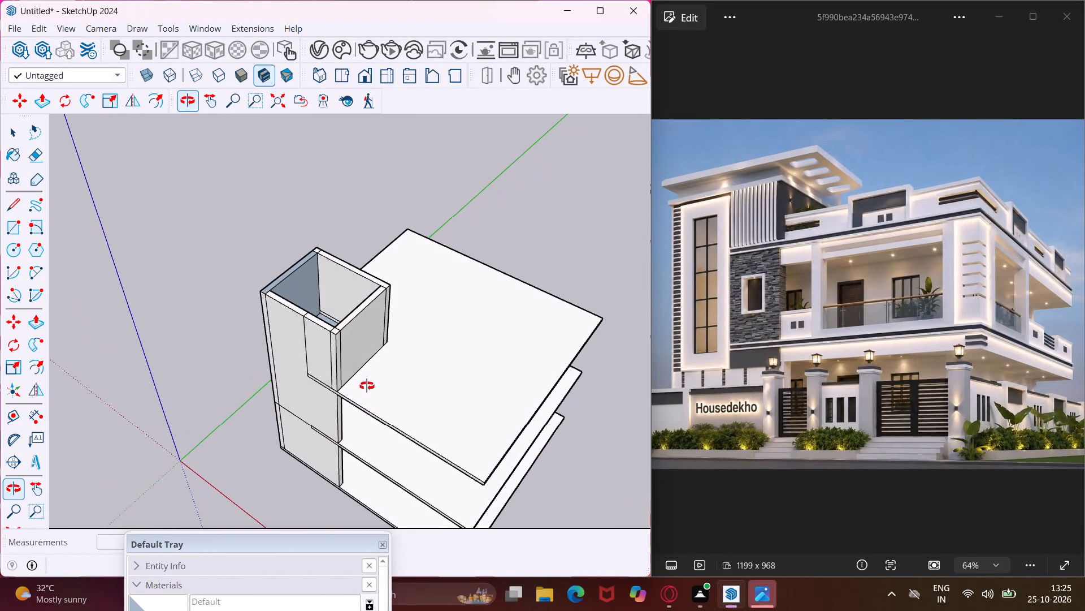
pyautogui.moveTo(367, 386); pyautogui.dragTo(353, 477, button='middle')
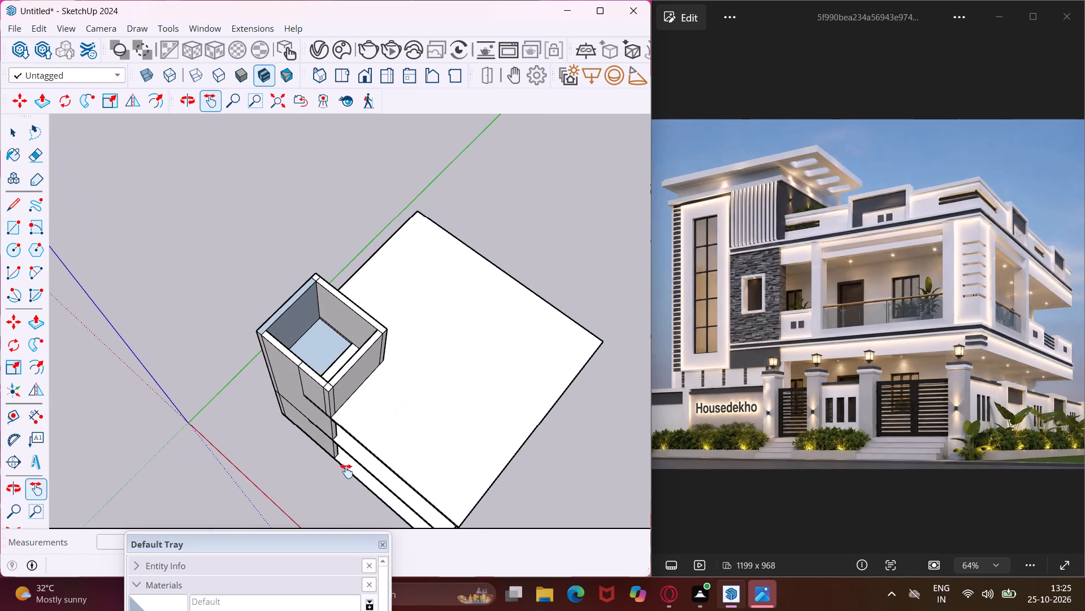
pyautogui.moveTo(337, 461); pyautogui.dragTo(378, 174, button='middle')
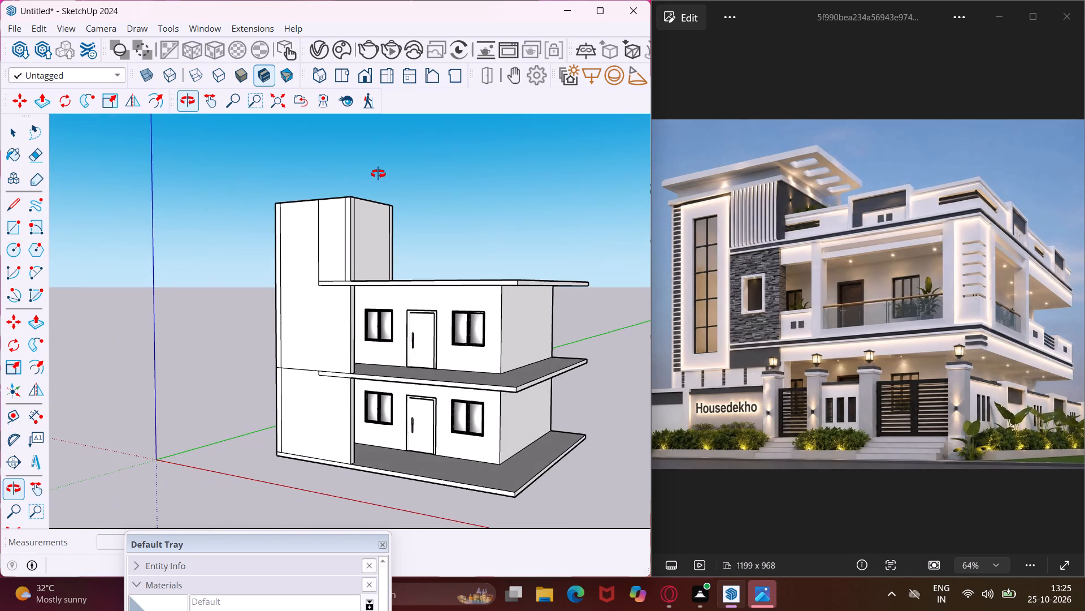
pyautogui.moveTo(378, 174); pyautogui.dragTo(334, 267, button='middle')
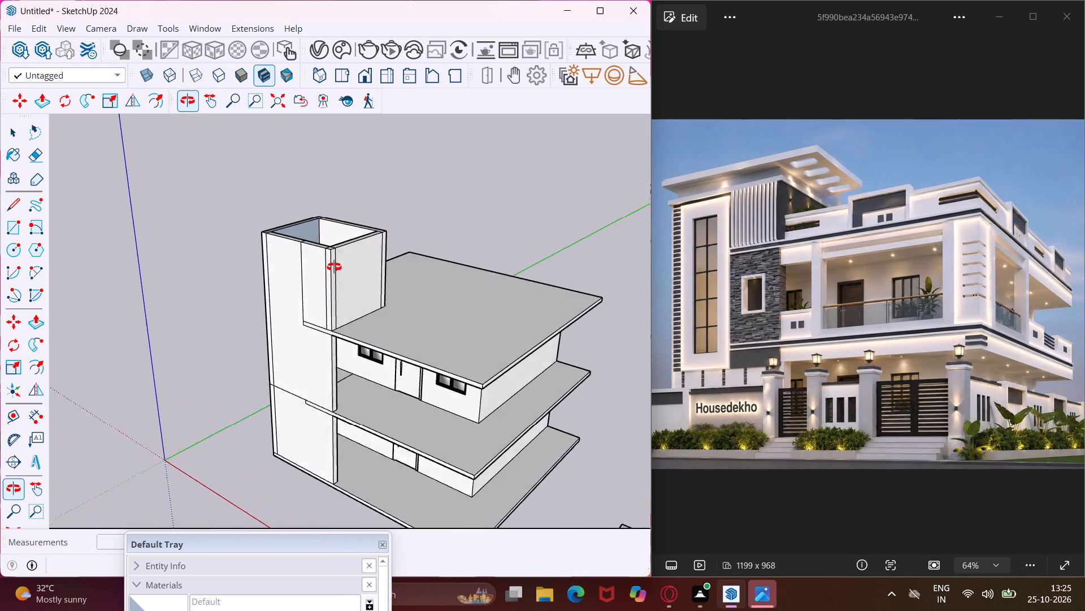
pyautogui.moveTo(334, 267); pyautogui.dragTo(205, 294, button='middle')
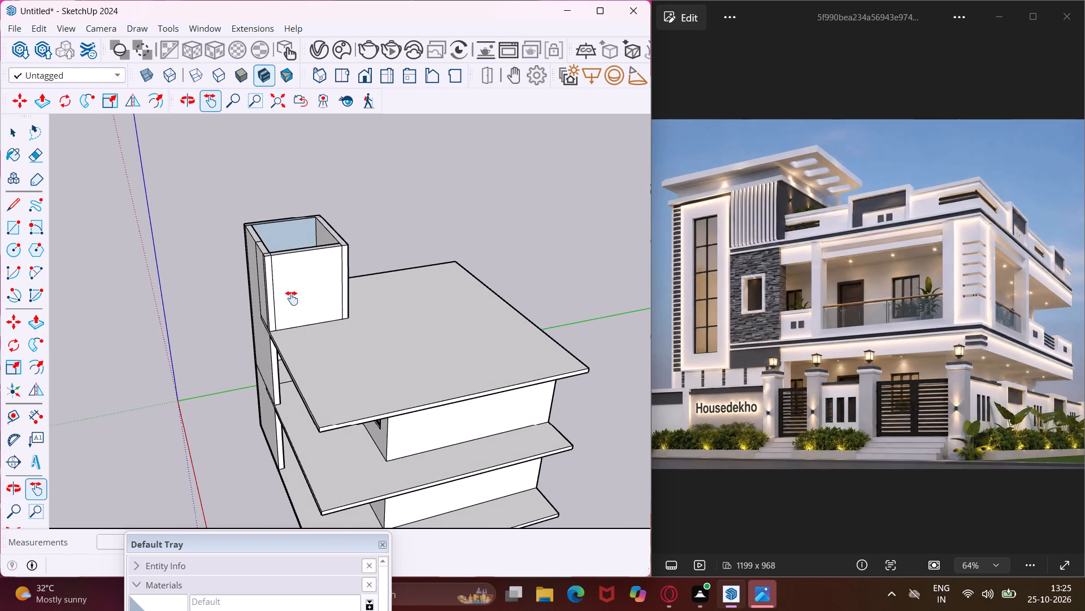
pyautogui.scroll(4, 292, 298)
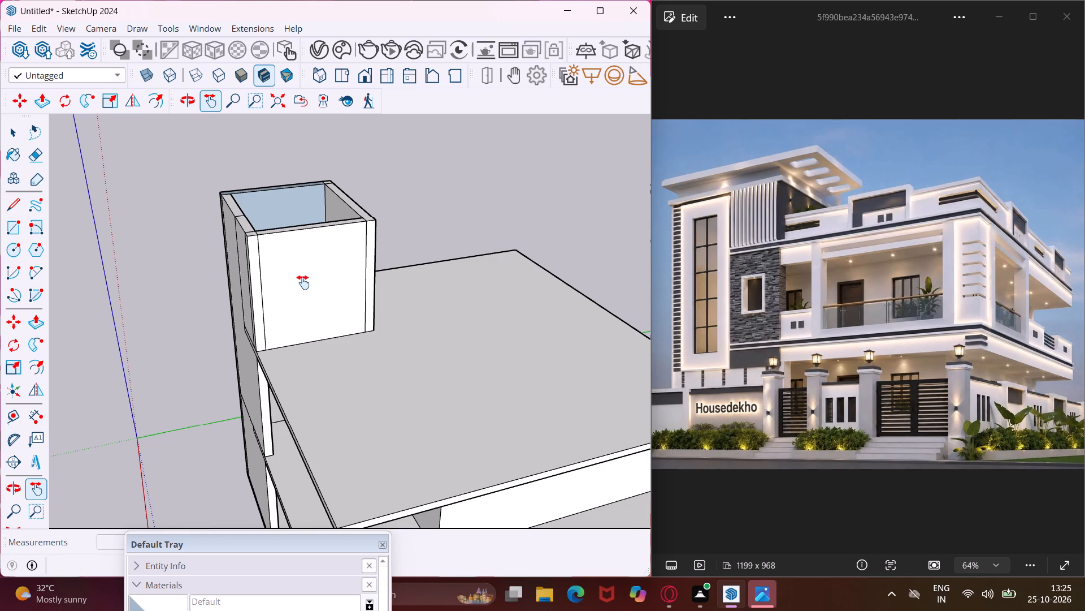
pyautogui.press('Escape')
pyautogui.press('space')
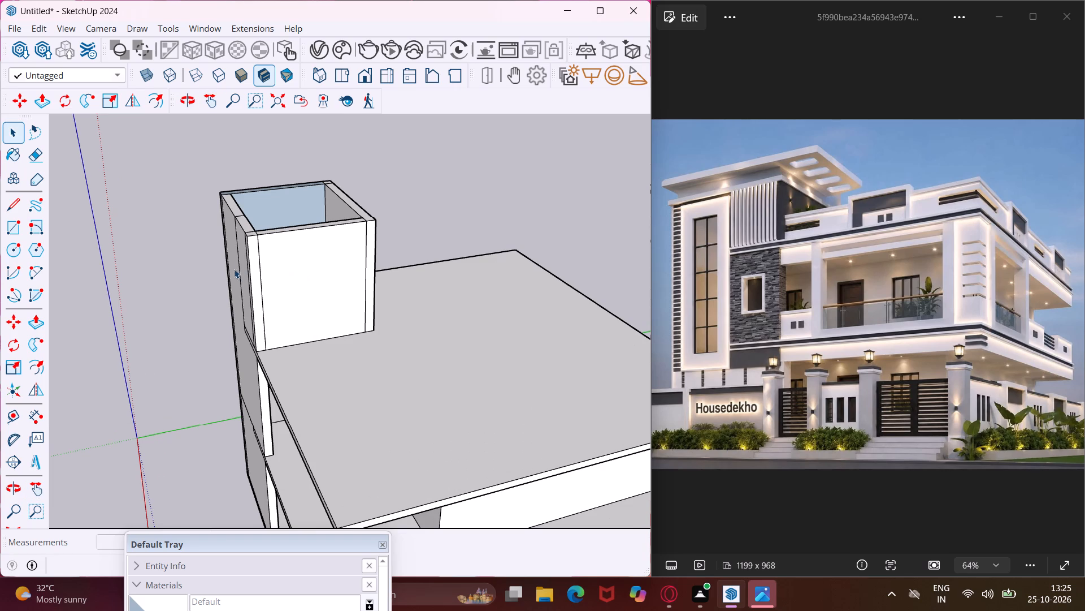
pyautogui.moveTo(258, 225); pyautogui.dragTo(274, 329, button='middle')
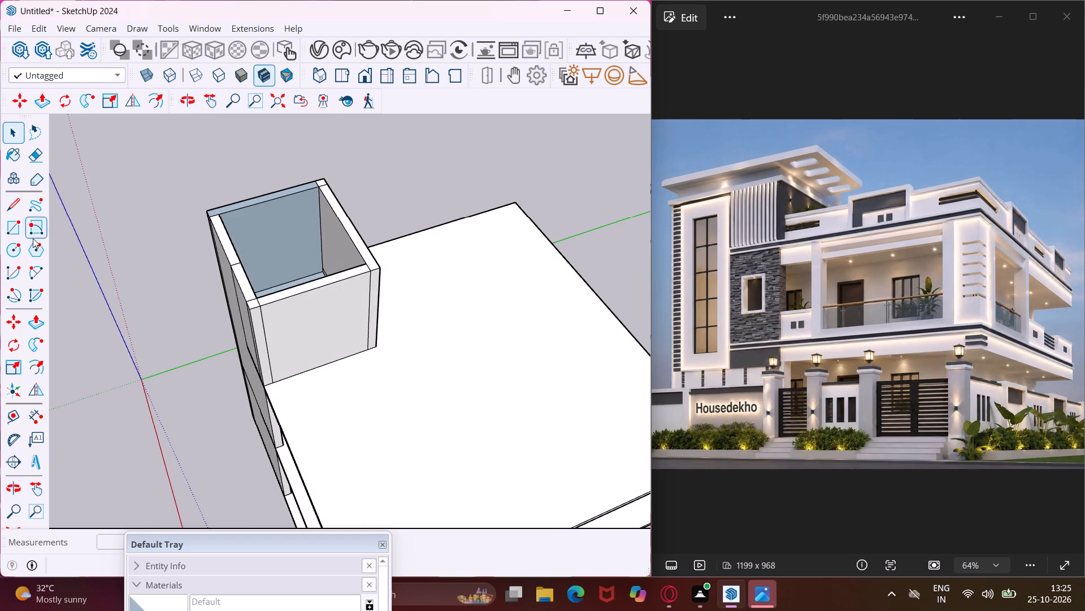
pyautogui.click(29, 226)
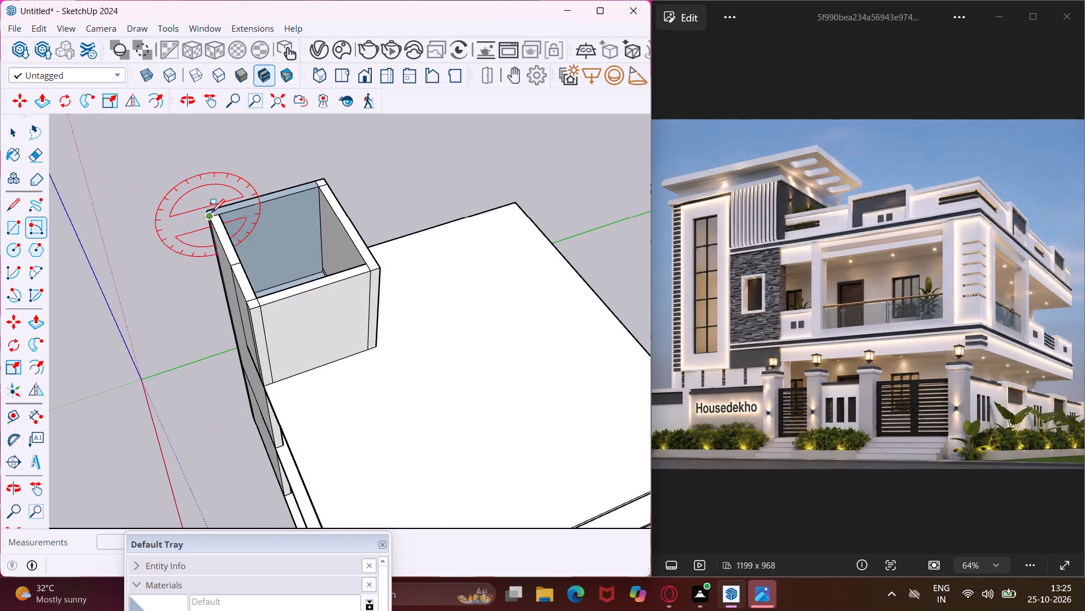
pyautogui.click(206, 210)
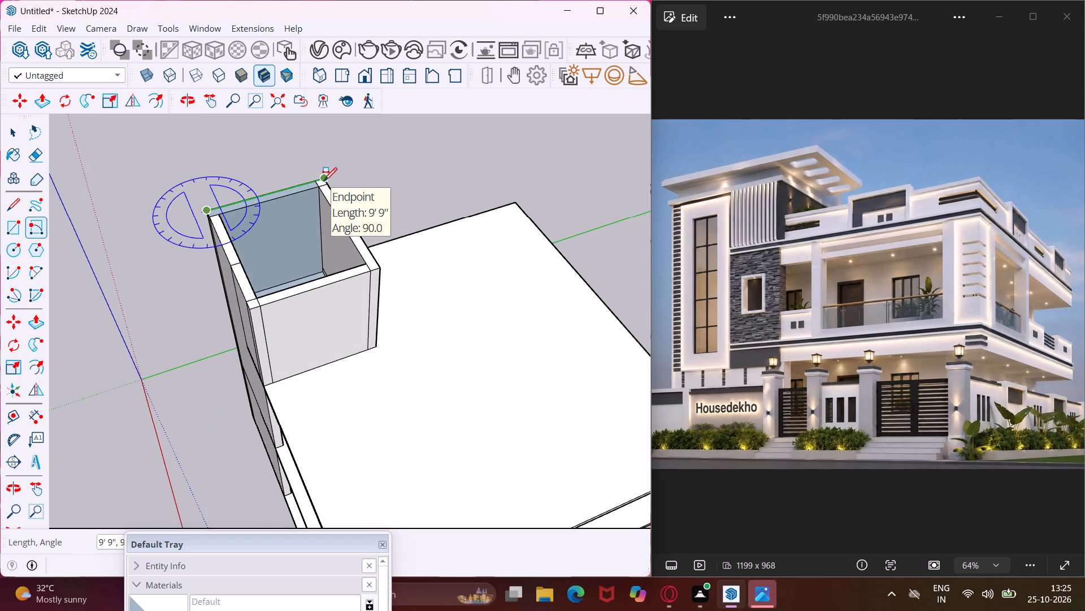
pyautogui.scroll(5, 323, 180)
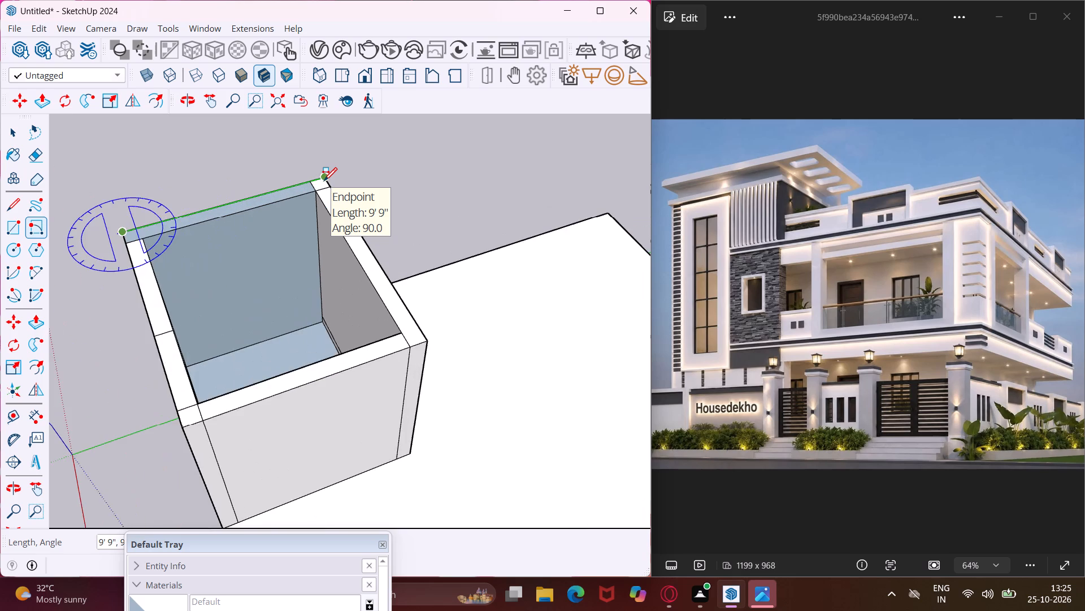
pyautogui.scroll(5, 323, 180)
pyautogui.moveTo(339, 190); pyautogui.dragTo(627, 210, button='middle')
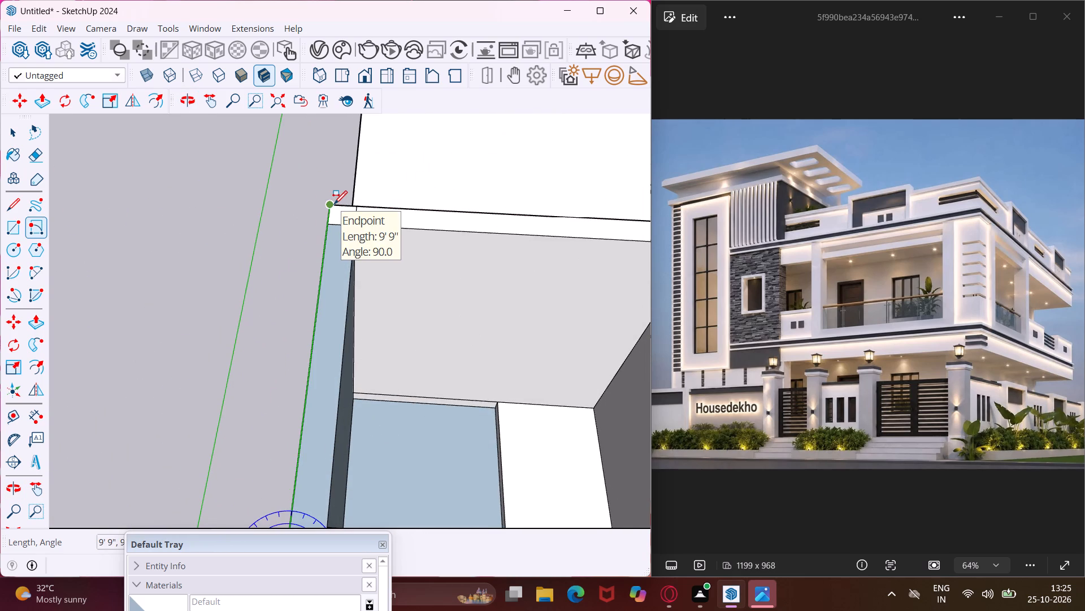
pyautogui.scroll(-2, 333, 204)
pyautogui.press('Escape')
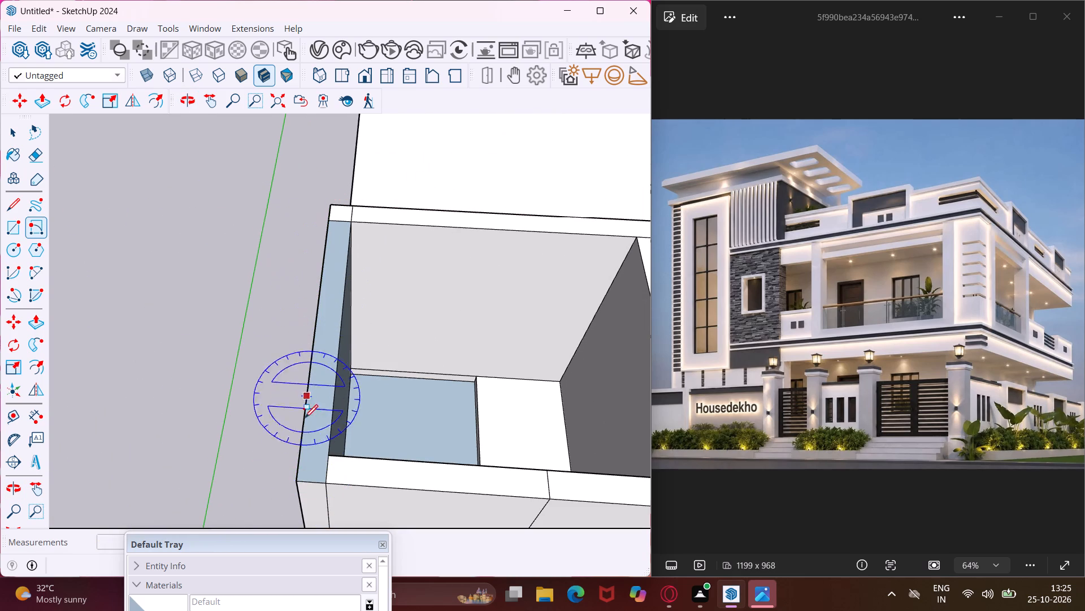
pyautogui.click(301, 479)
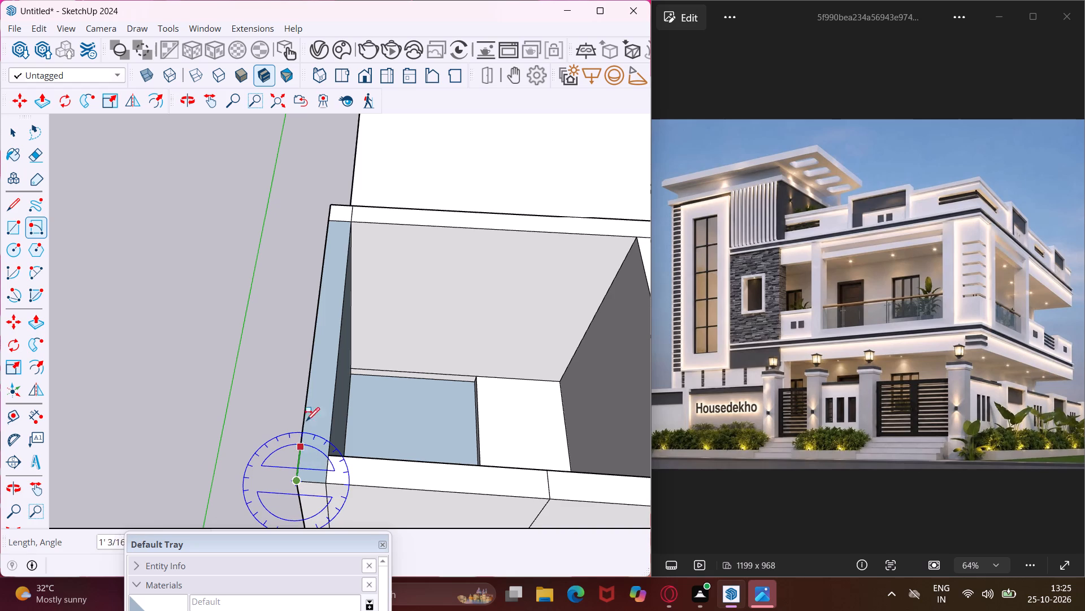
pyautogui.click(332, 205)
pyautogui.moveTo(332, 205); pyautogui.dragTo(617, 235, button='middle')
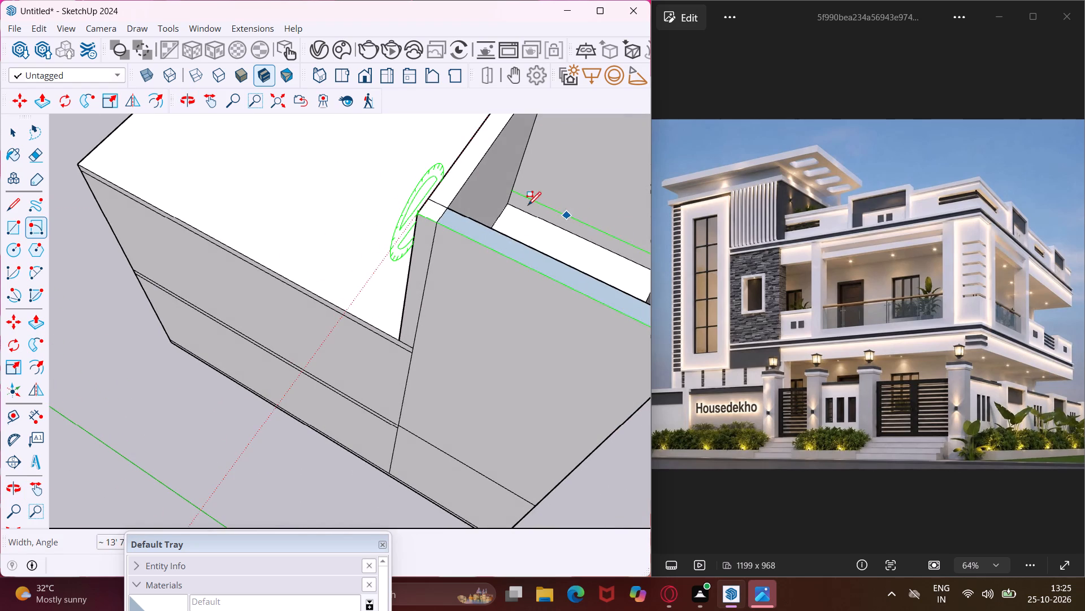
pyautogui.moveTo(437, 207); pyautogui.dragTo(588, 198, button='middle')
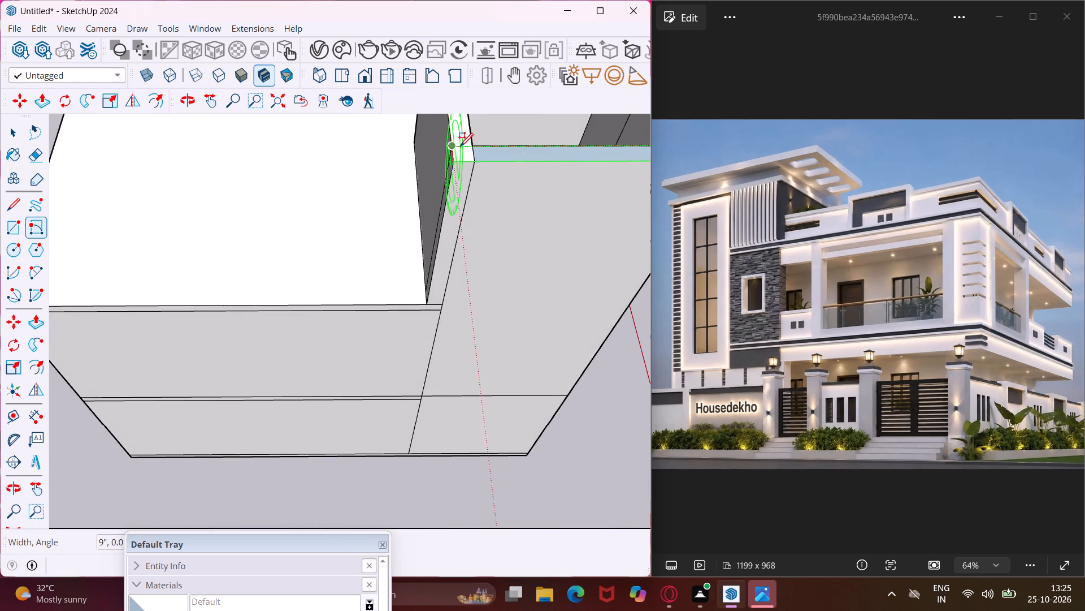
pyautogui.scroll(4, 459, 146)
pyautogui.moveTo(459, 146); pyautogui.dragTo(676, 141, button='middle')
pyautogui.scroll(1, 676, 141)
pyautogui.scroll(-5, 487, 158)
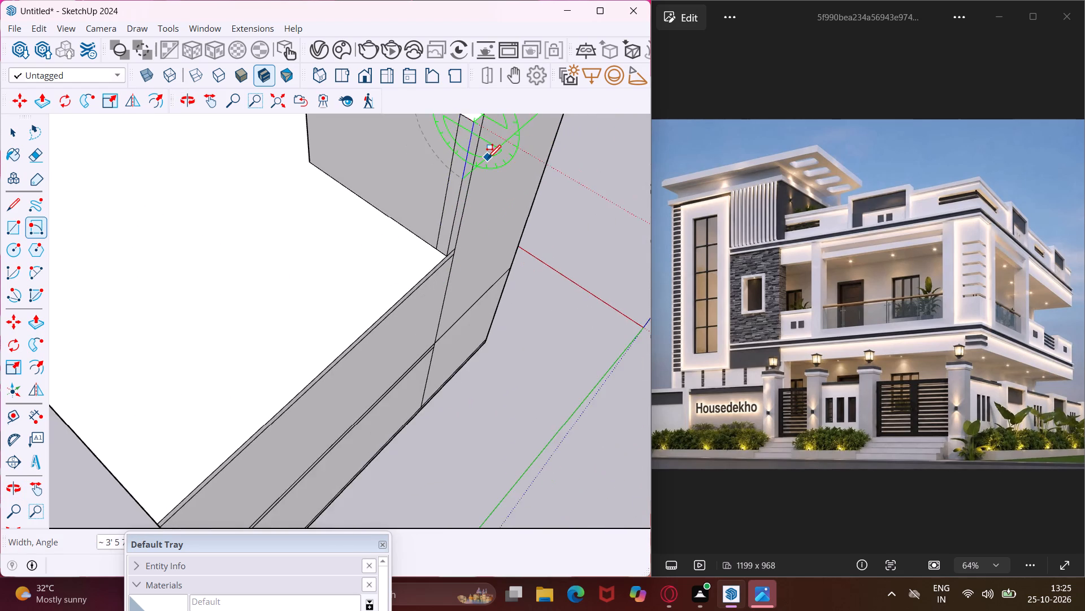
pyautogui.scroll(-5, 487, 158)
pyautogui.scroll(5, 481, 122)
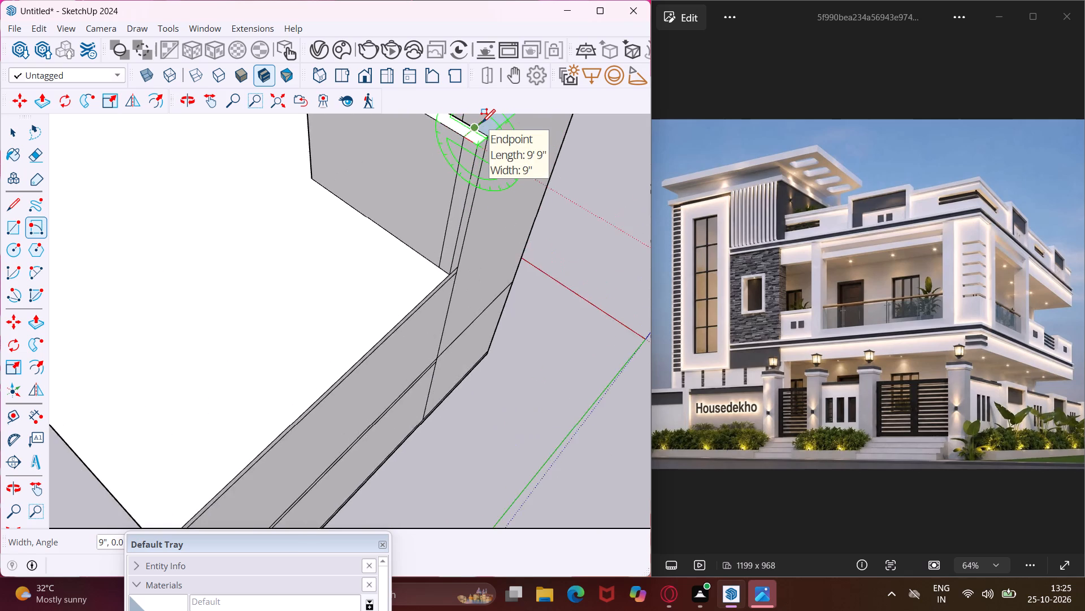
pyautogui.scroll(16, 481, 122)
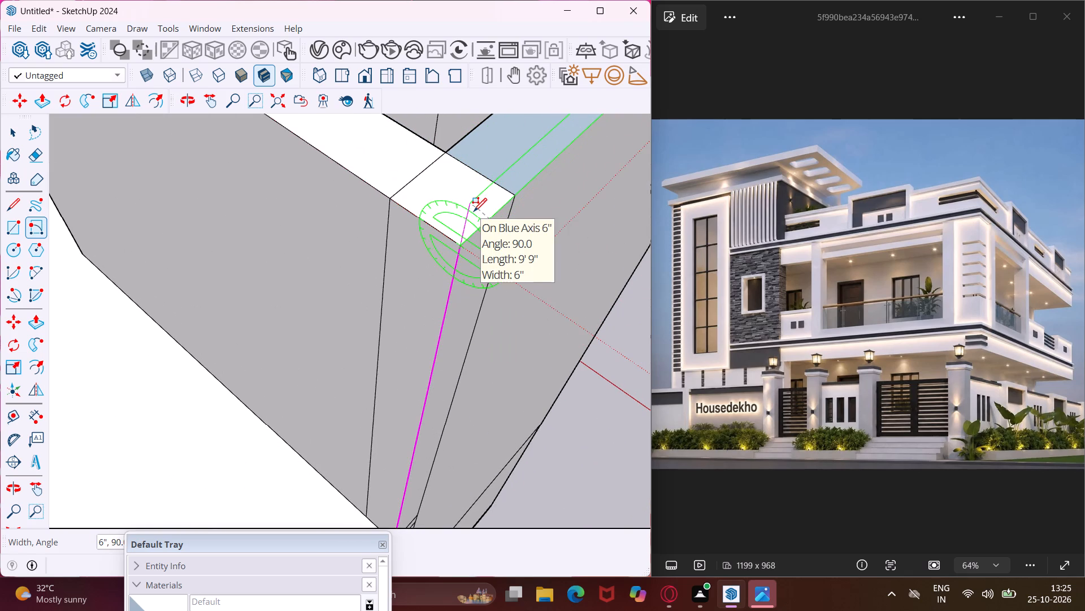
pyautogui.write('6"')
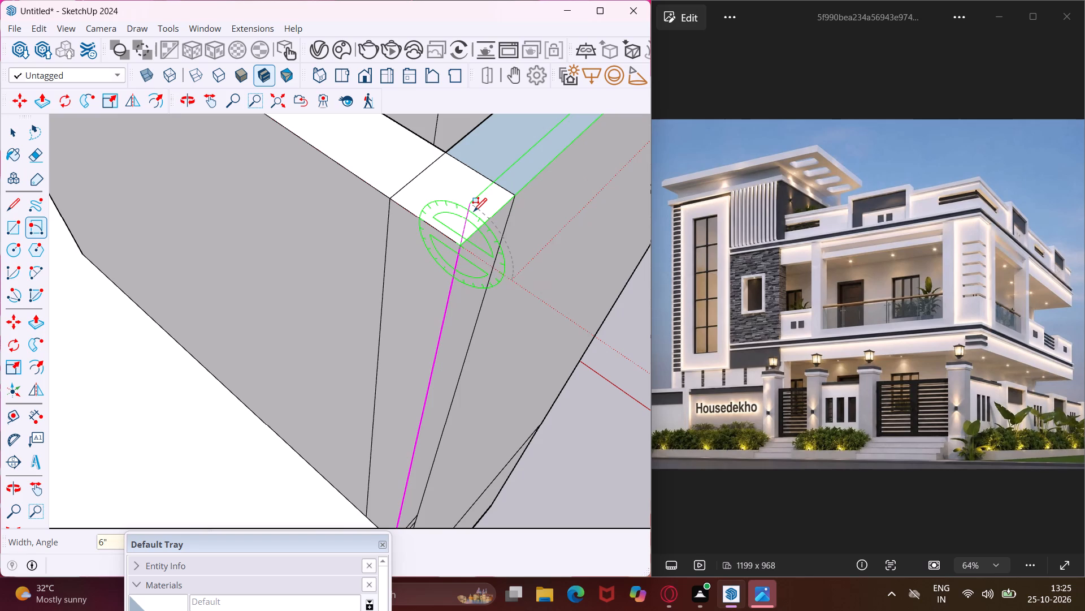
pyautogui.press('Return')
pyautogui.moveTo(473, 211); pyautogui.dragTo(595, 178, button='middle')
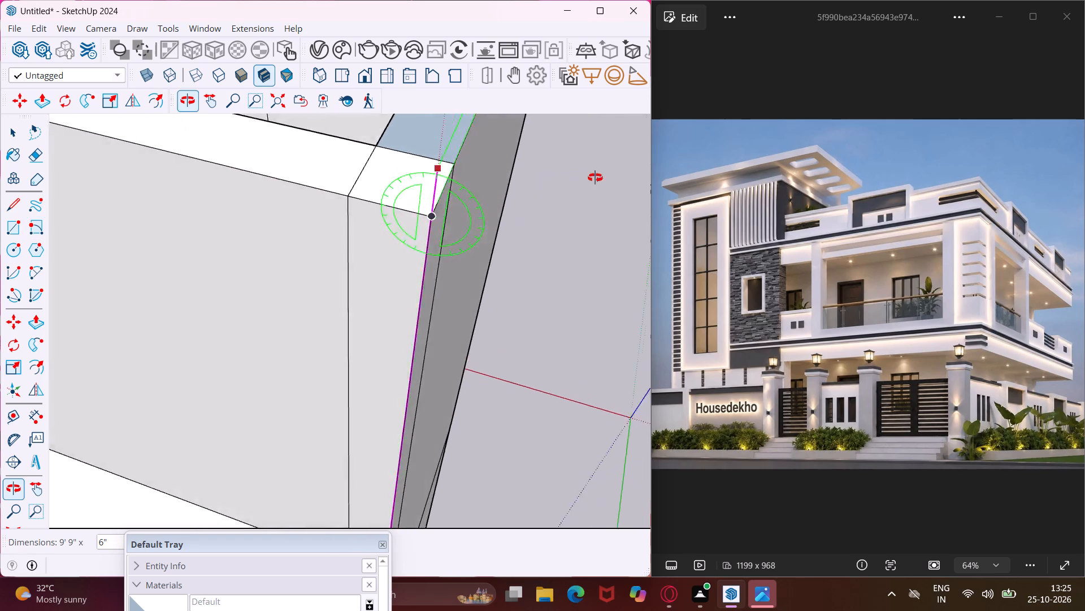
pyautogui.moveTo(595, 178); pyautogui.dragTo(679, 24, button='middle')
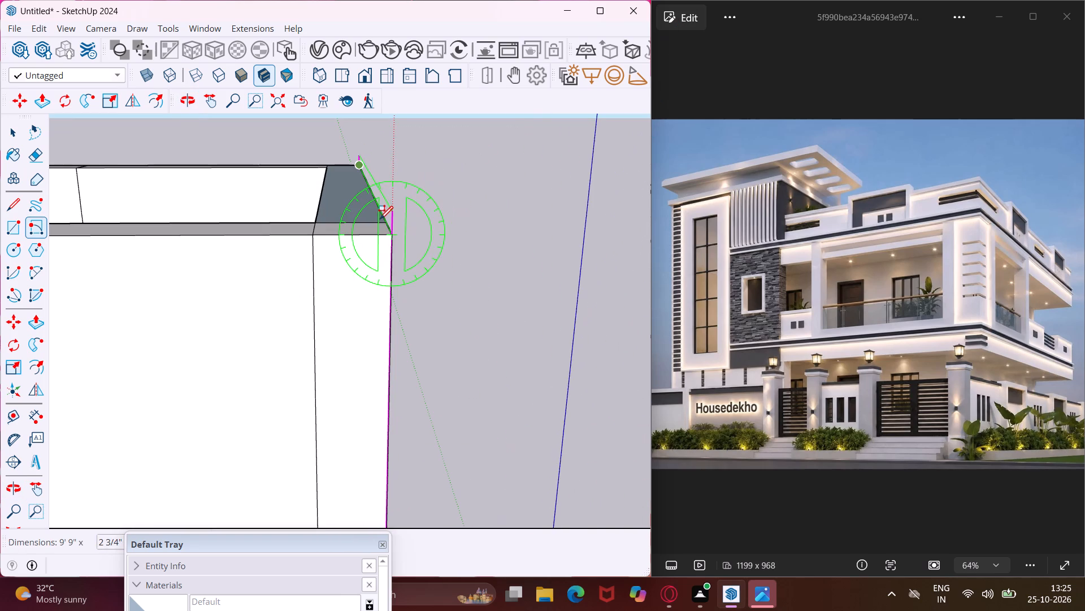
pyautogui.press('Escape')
# Draw an upright 9' 9" by 6" rotated rectangle along the top outer edge of the tower wall opposite the roof-facing wall.
pyautogui.moveTo(387, 218); pyautogui.dragTo(207, 343, button='middle')
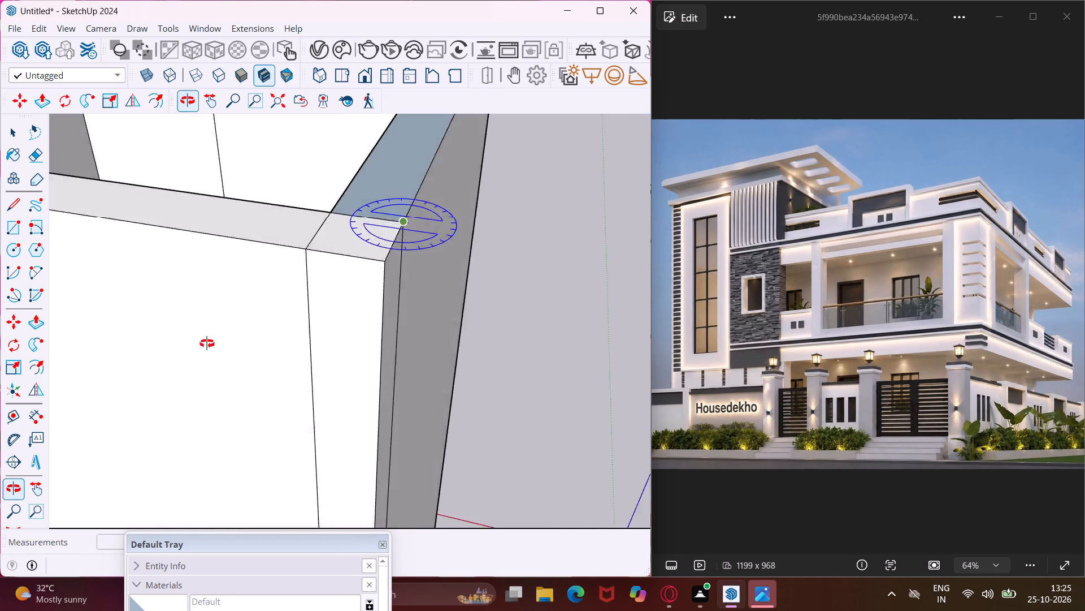
pyautogui.moveTo(207, 343); pyautogui.dragTo(97, 353, button='middle')
pyautogui.click(348, 283)
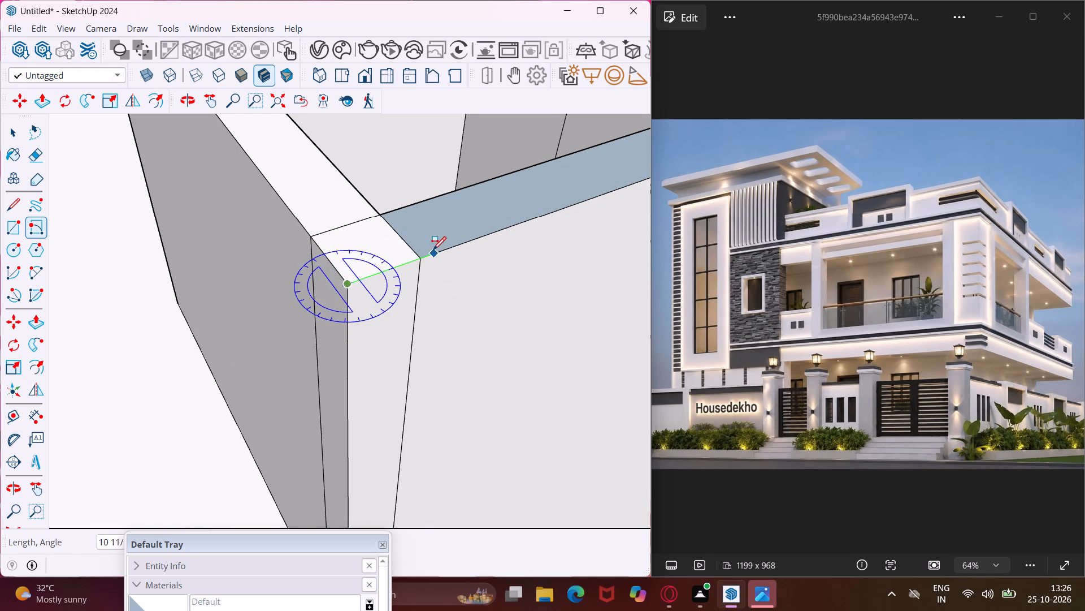
pyautogui.moveTo(432, 249); pyautogui.dragTo(0, 242, button='middle')
pyautogui.scroll(-11, 110, 233)
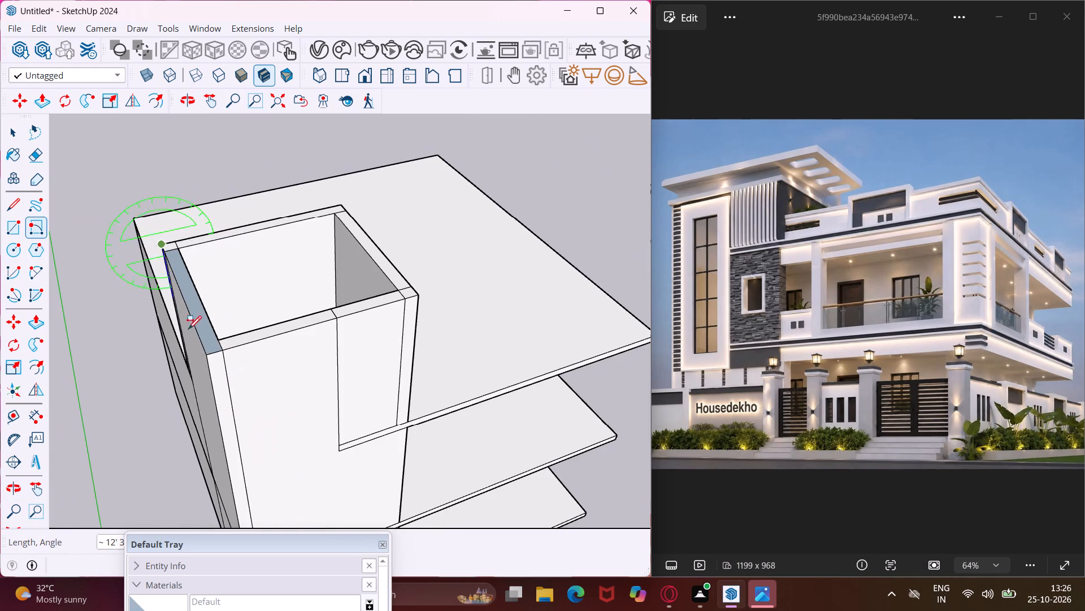
pyautogui.scroll(4, 206, 358)
pyautogui.click(206, 356)
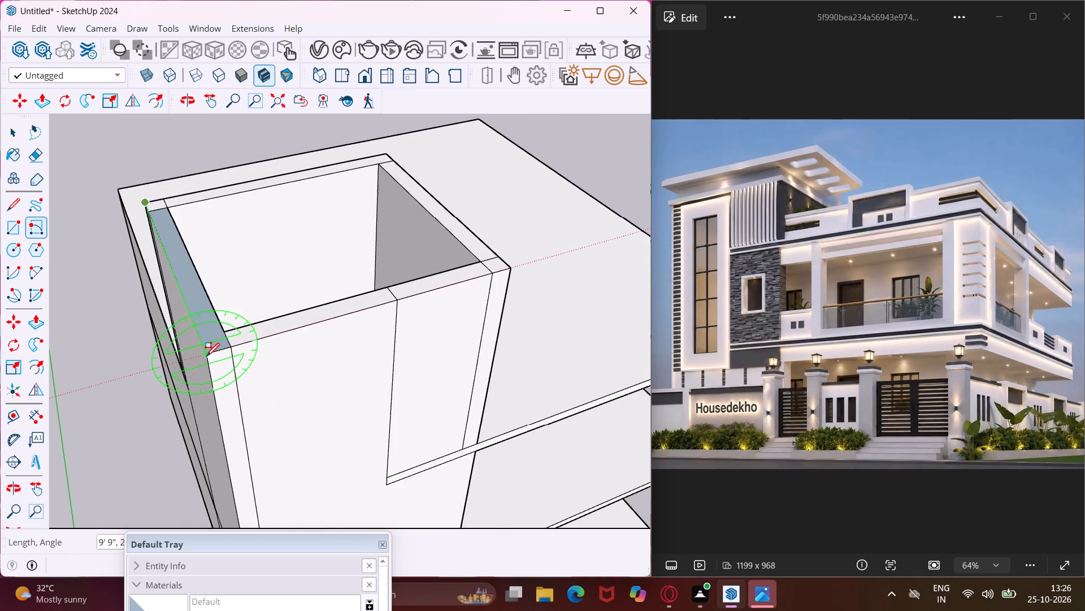
pyautogui.moveTo(206, 356); pyautogui.dragTo(196, 303, button='middle')
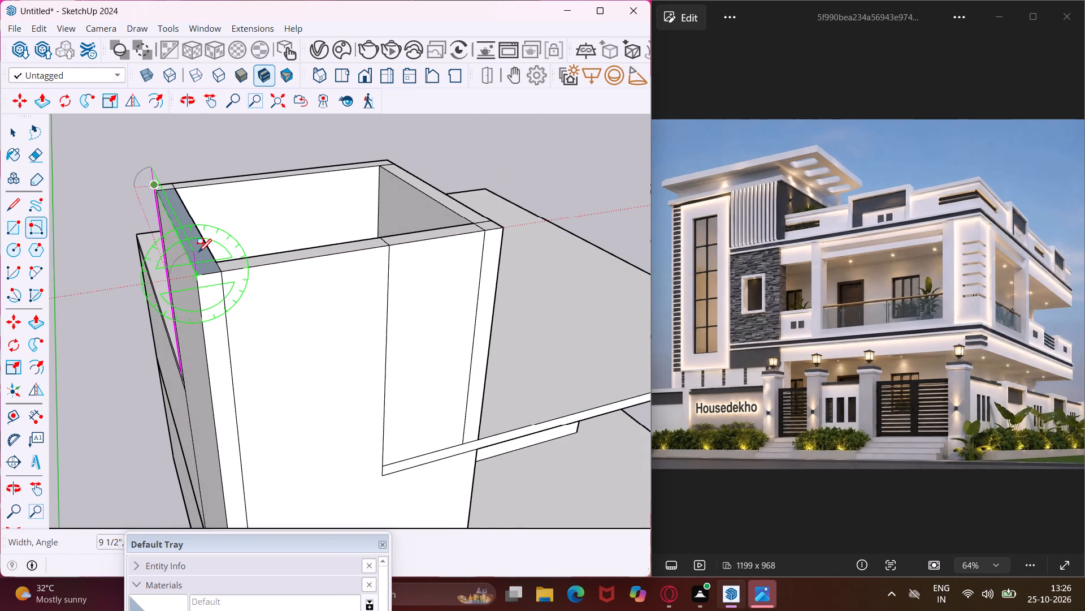
pyautogui.scroll(2, 198, 252)
pyautogui.write('6"')
pyautogui.press('Return')
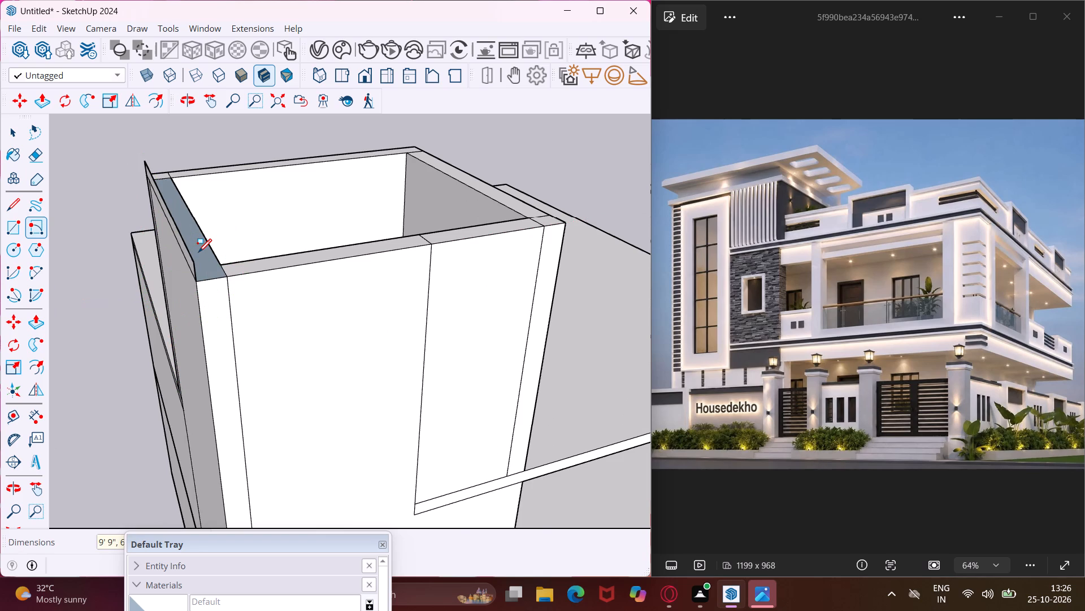
pyautogui.scroll(1, 198, 252)
pyautogui.moveTo(198, 252); pyautogui.dragTo(388, 234, button='middle')
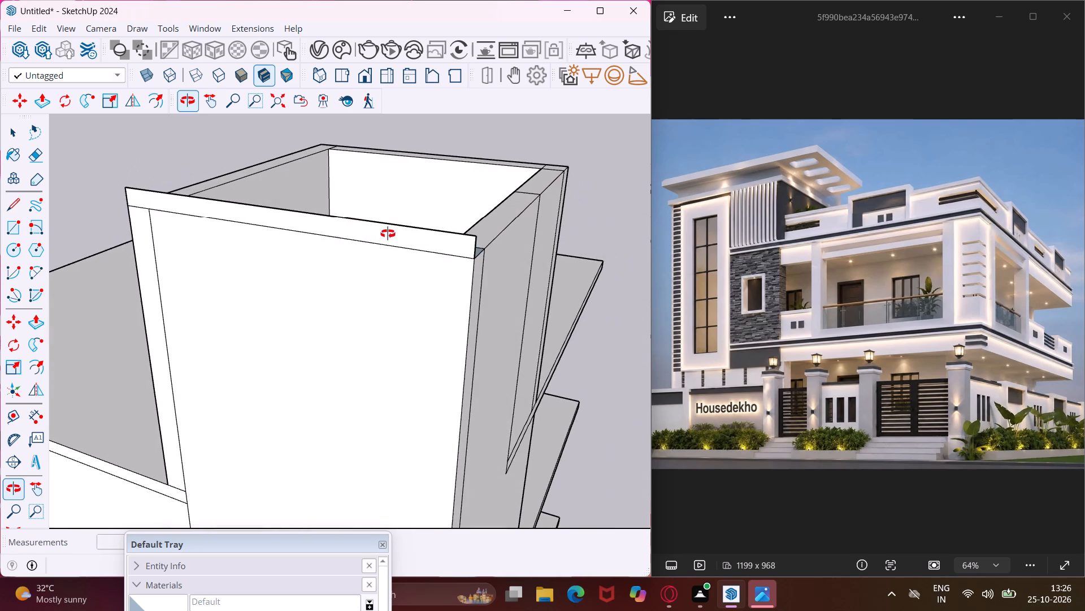
pyautogui.moveTo(388, 234); pyautogui.dragTo(67, 317, button='middle')
pyautogui.press('Escape')
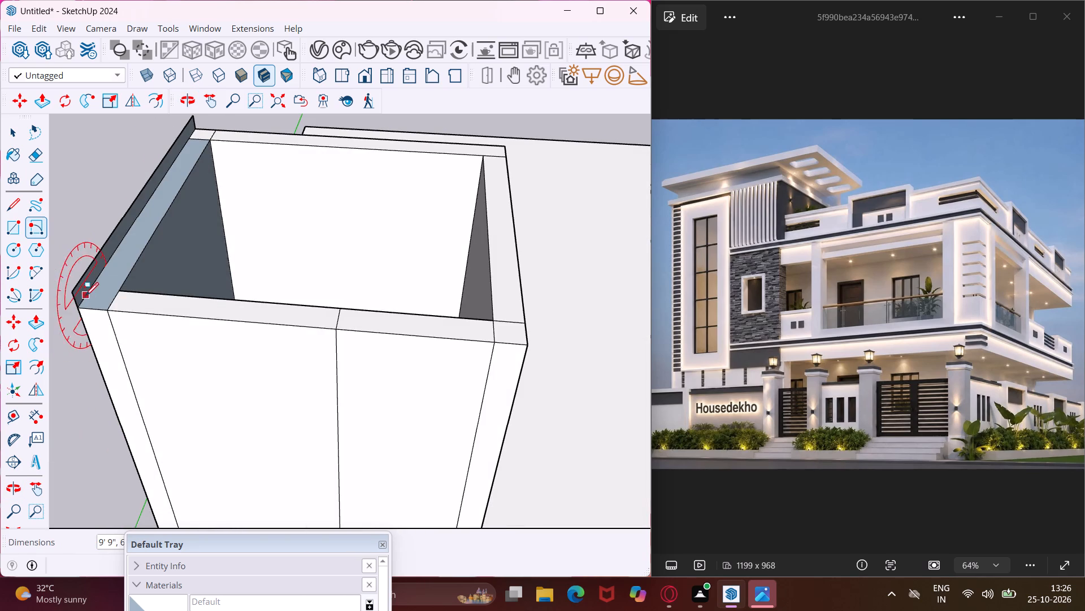
# Pull the upright 6" rectangle about 10' 9" across the top of the corner tower to form a flat roof slab.
pyautogui.press('space')
pyautogui.scroll(4, 75, 289)
pyautogui.click(86, 292)
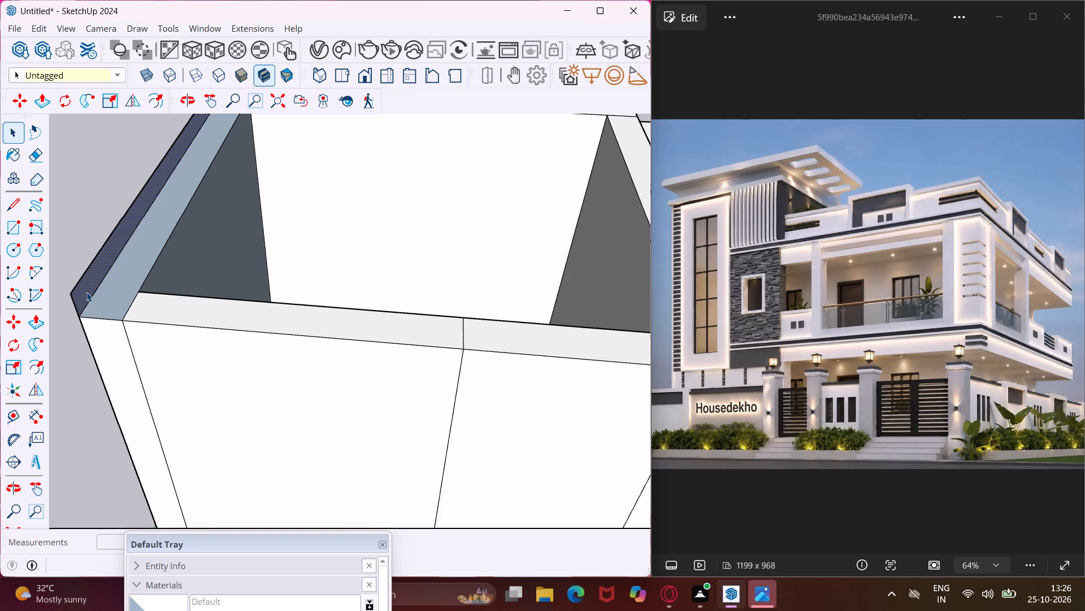
pyautogui.press('p')
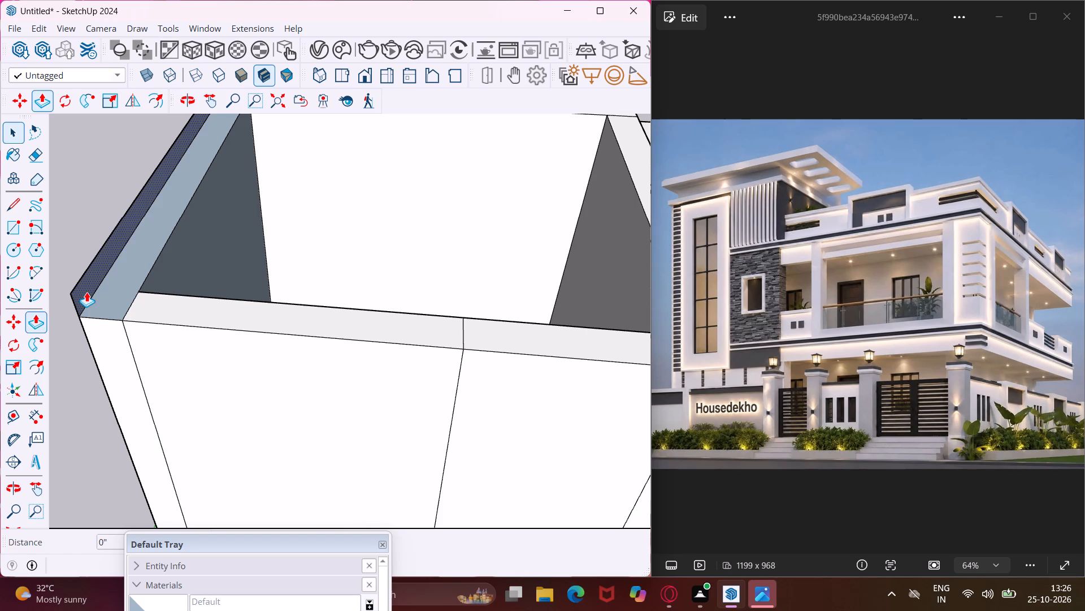
pyautogui.click(86, 292)
pyautogui.scroll(-4, 133, 298)
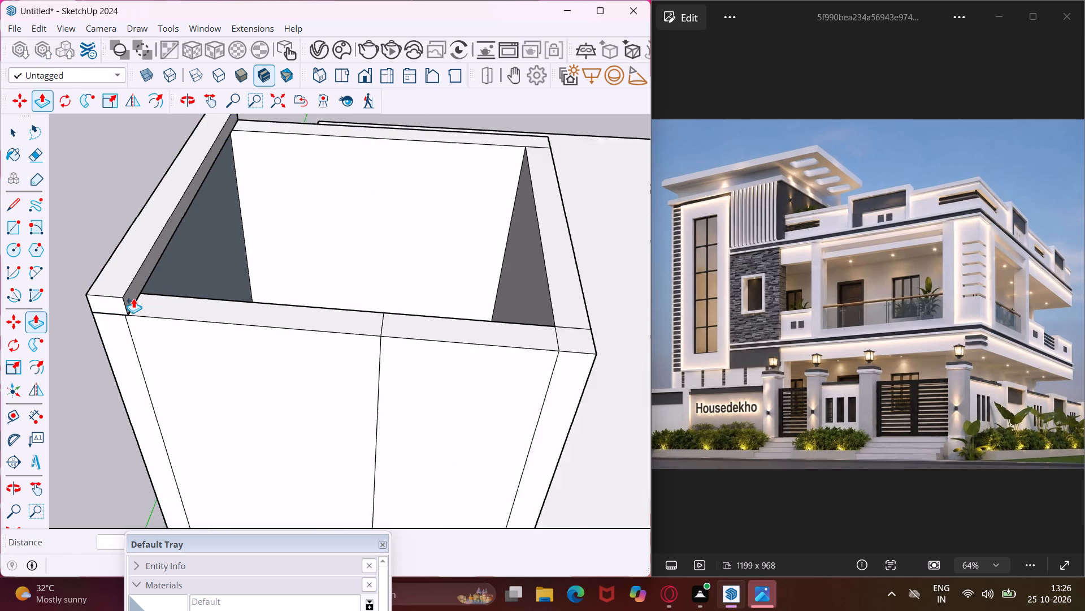
pyautogui.scroll(-3, 133, 298)
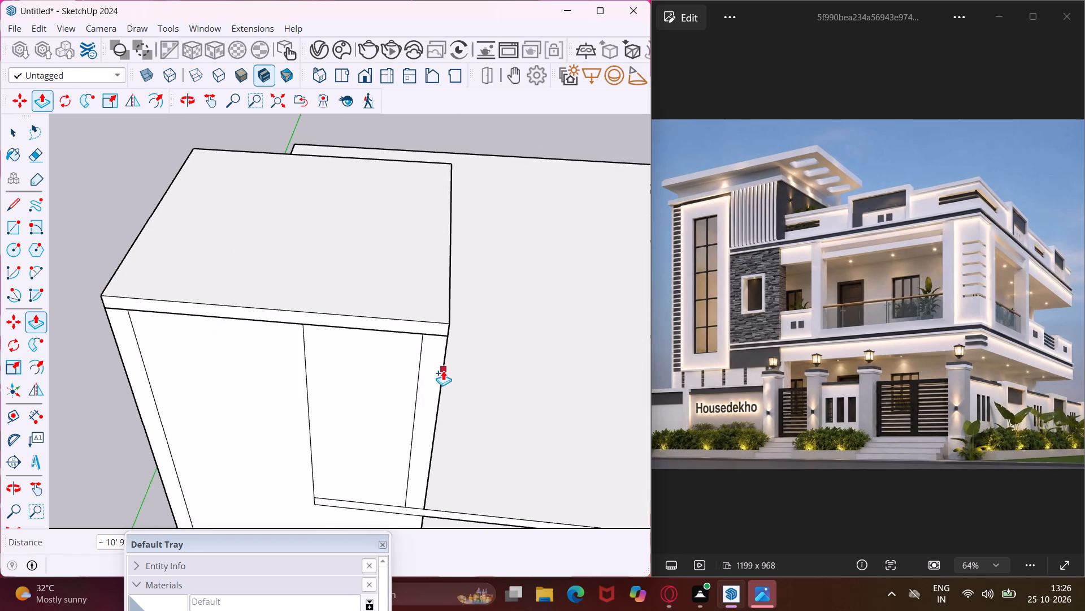
pyautogui.click(443, 371)
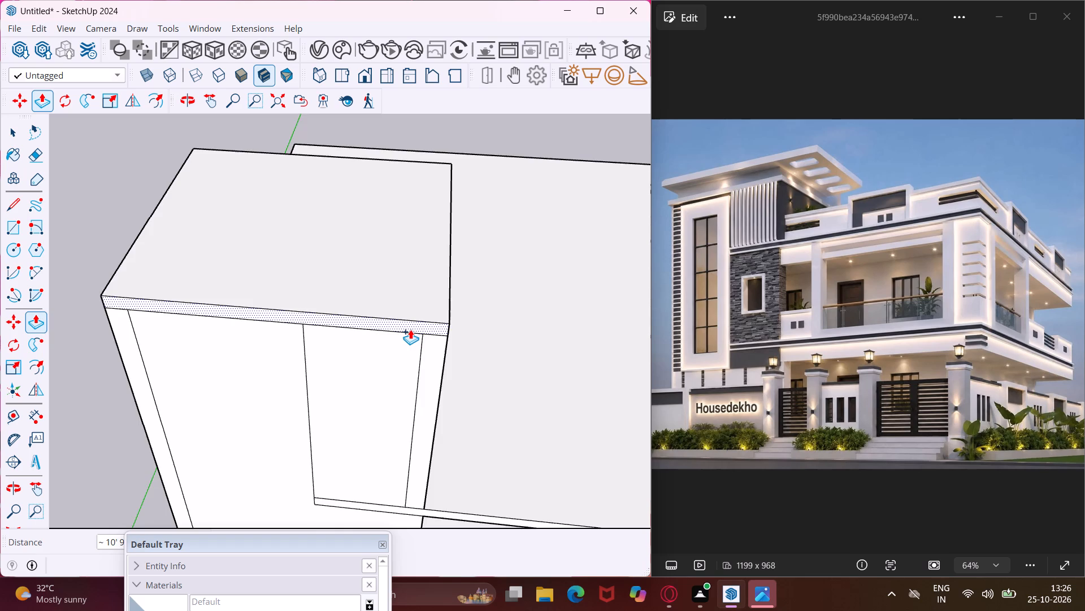
# Pull the front edge face of the tower's roof slab outward about 3 1/8" to form an overhang.
pyautogui.scroll(8, 410, 329)
pyautogui.click(409, 327)
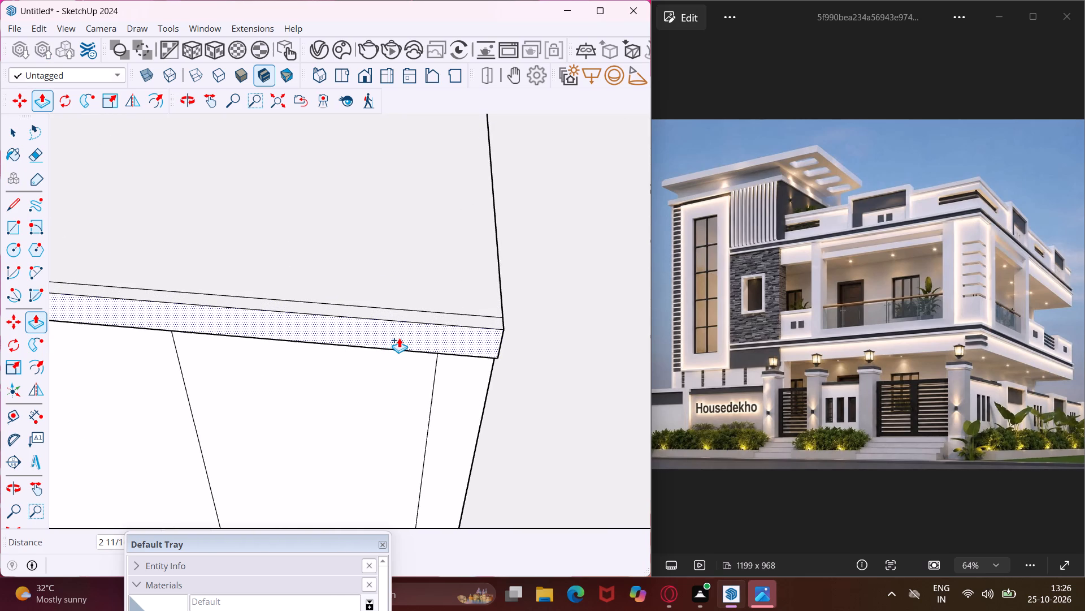
pyautogui.click(399, 340)
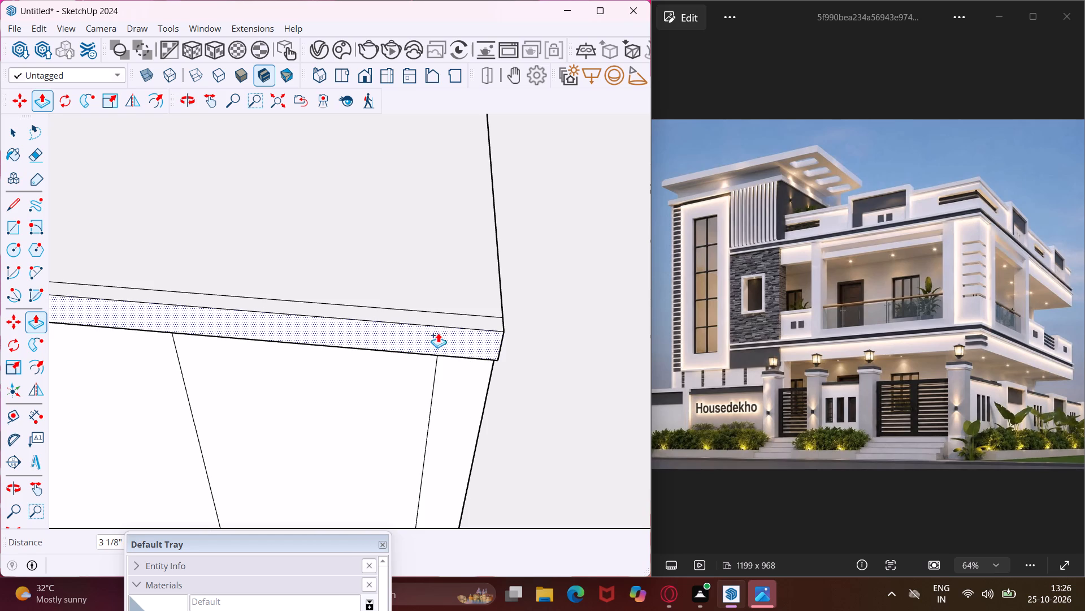
# Repeat the 3 1/8" overhang on the tower slab's edge beside the front, facing the main roof, and fill the corner between them.
pyautogui.moveTo(446, 329); pyautogui.dragTo(308, 300, button='middle')
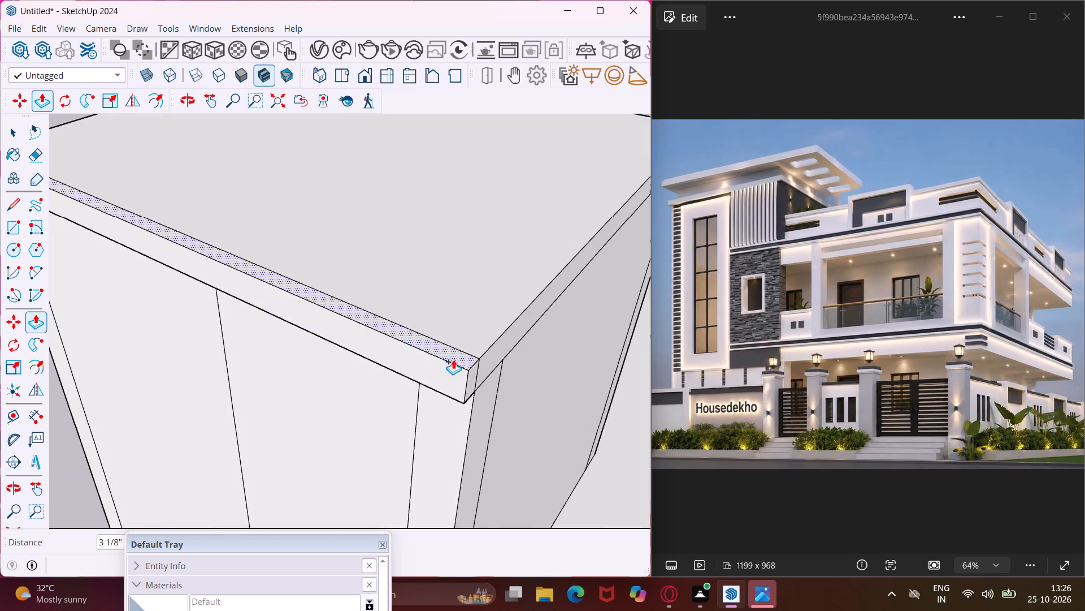
pyautogui.scroll(4, 463, 367)
pyautogui.doubleClick(493, 365)
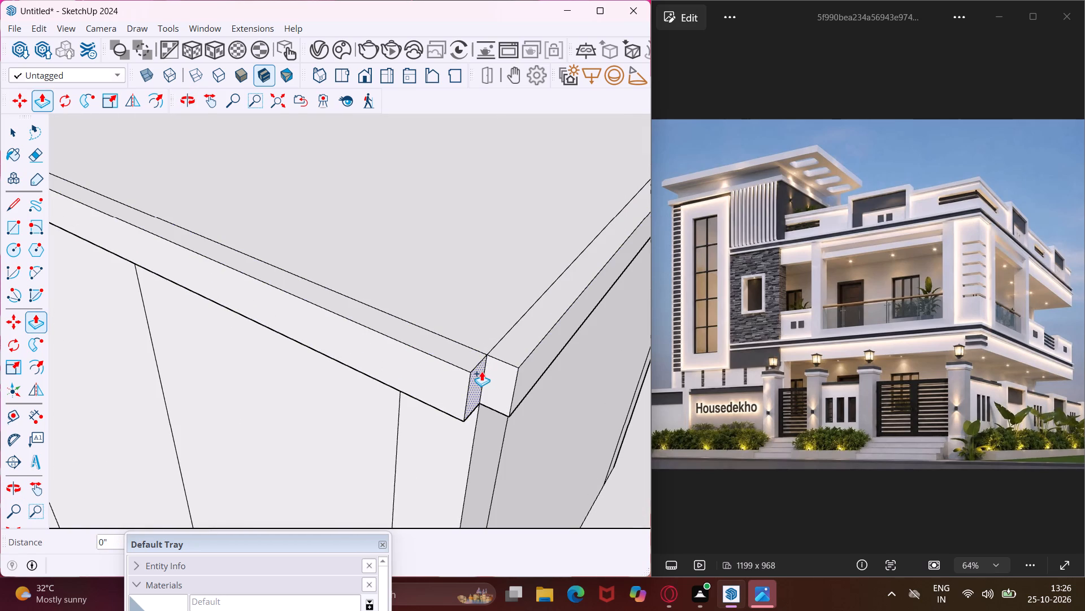
pyautogui.doubleClick(480, 373)
pyautogui.scroll(-11, 418, 362)
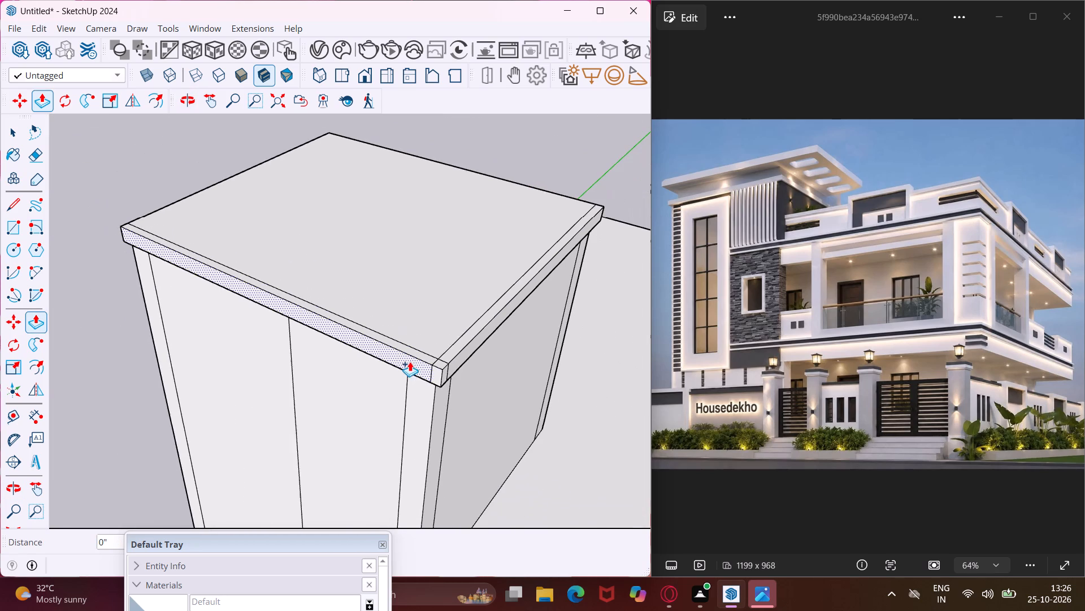
# Repeat the 3 1/8" overhang on the tower slab's outer side edge and fill its corner with the front overhang.
pyautogui.moveTo(211, 258); pyautogui.dragTo(506, 276, button='middle')
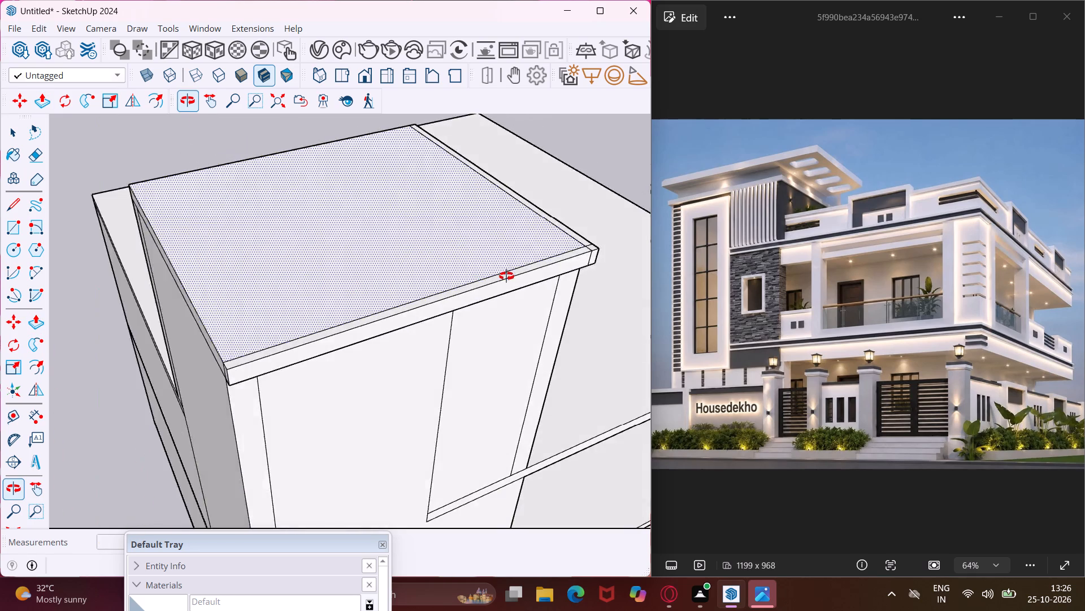
pyautogui.moveTo(506, 276); pyautogui.dragTo(610, 238, button='middle')
pyautogui.scroll(7, 342, 338)
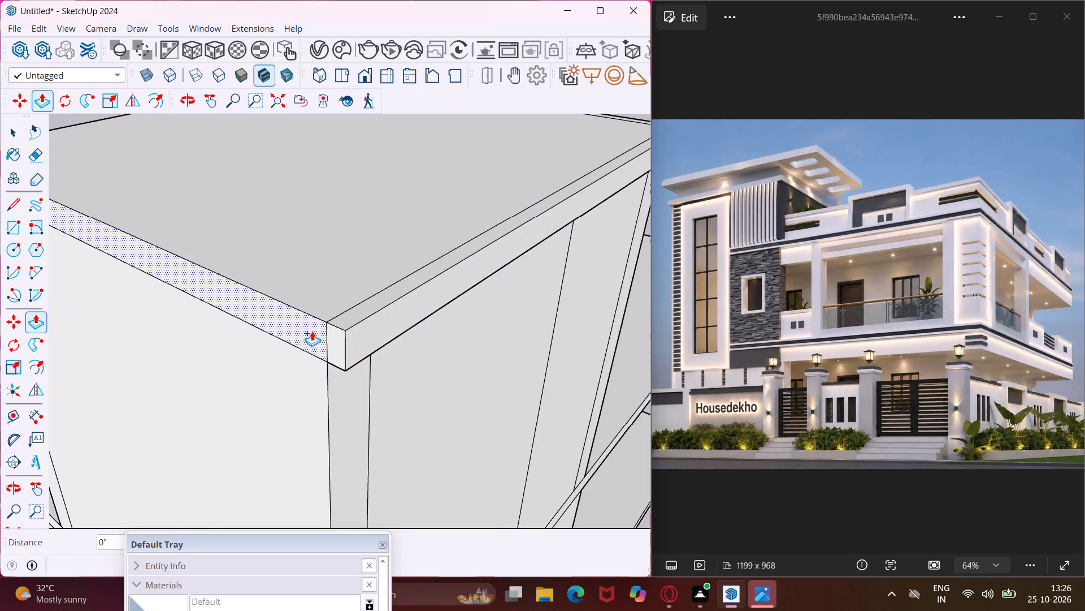
pyautogui.doubleClick(311, 331)
pyautogui.doubleClick(335, 337)
# Repeat the 3 1/8" overhang on the tower slab's rear edge and fill its corner with the outer side overhang.
pyautogui.moveTo(321, 334); pyautogui.dragTo(350, 343, button='middle')
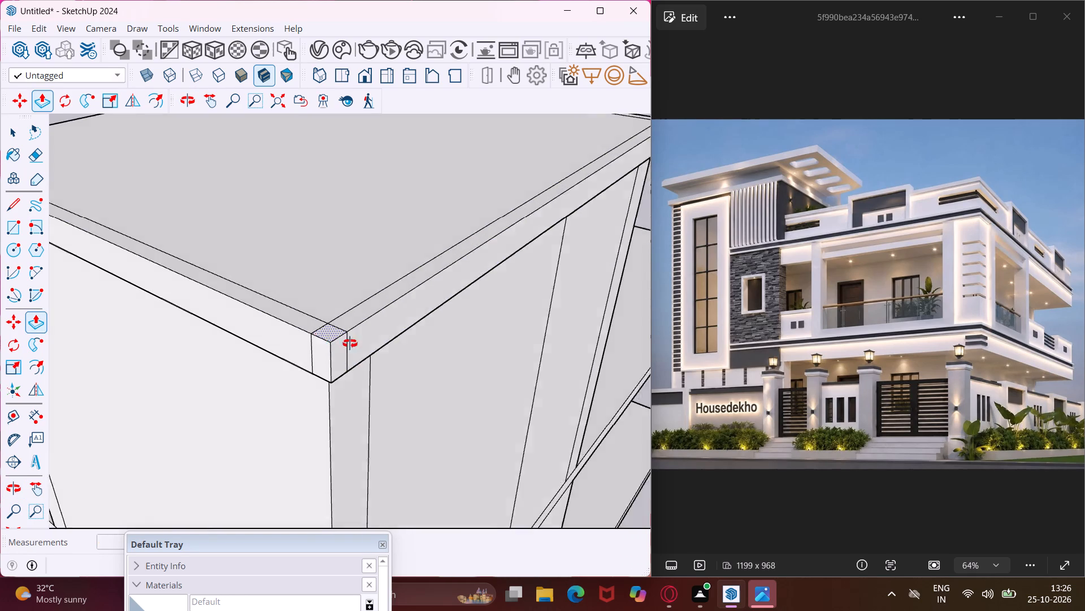
pyautogui.moveTo(350, 343); pyautogui.dragTo(533, 343, button='middle')
pyautogui.scroll(-9, 523, 336)
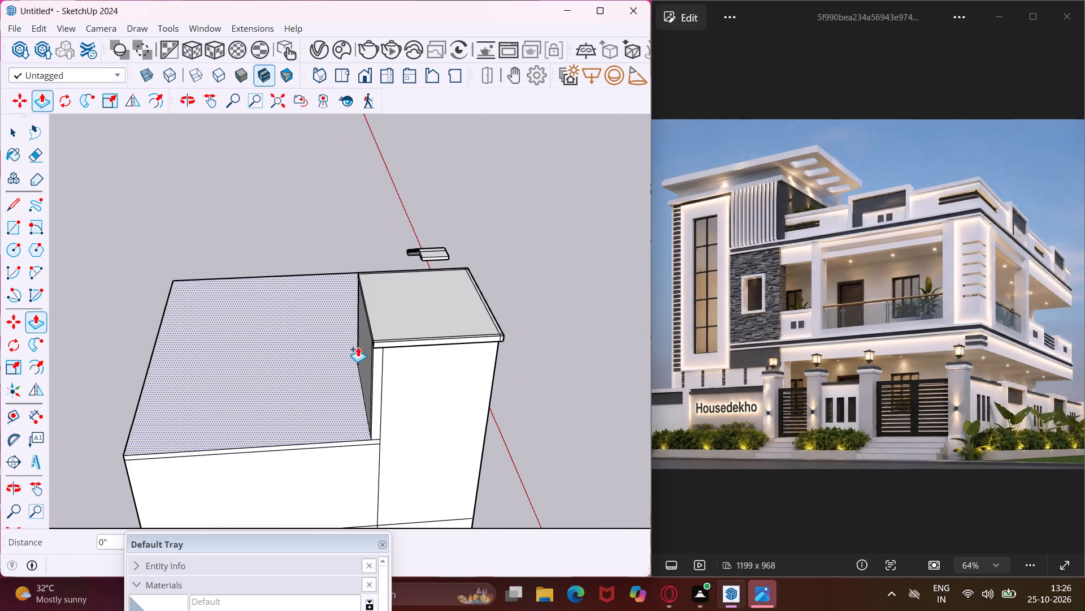
pyautogui.scroll(17, 370, 326)
pyautogui.moveTo(370, 326); pyautogui.dragTo(428, 322, button='middle')
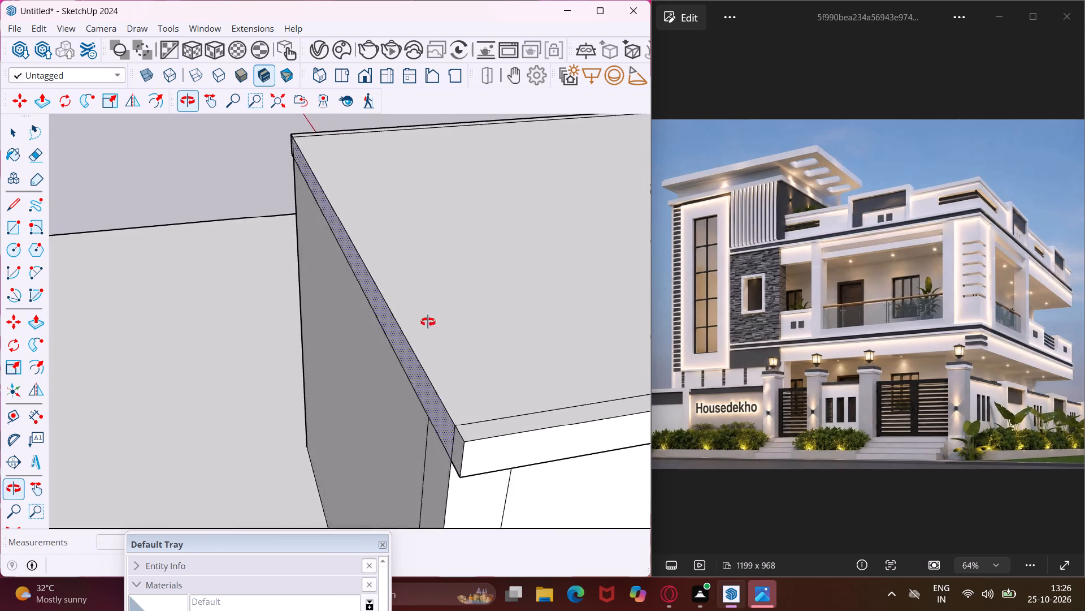
pyautogui.moveTo(428, 322); pyautogui.dragTo(440, 318, button='middle')
pyautogui.doubleClick(469, 367)
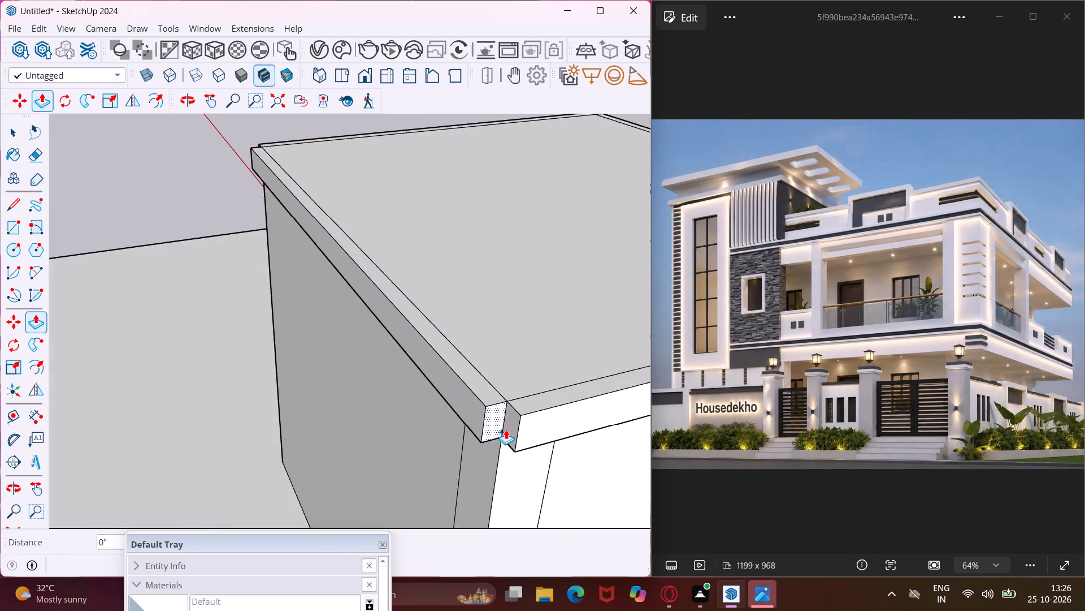
pyautogui.doubleClick(507, 429)
# Fill the last open corner of the tower slab's overhang, between the rear edge and the roof-facing side edge.
pyautogui.moveTo(427, 378); pyautogui.dragTo(631, 423, button='middle')
pyautogui.scroll(-9, 578, 410)
pyautogui.moveTo(274, 303); pyautogui.dragTo(571, 345, button='middle')
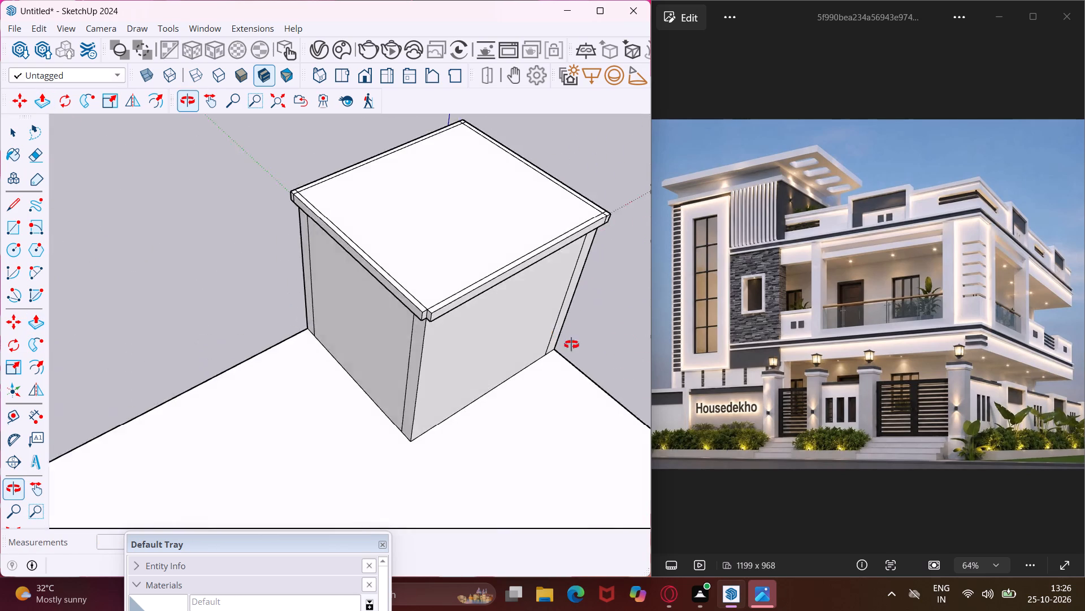
pyautogui.moveTo(571, 345); pyautogui.dragTo(605, 345, button='middle')
pyautogui.scroll(12, 447, 298)
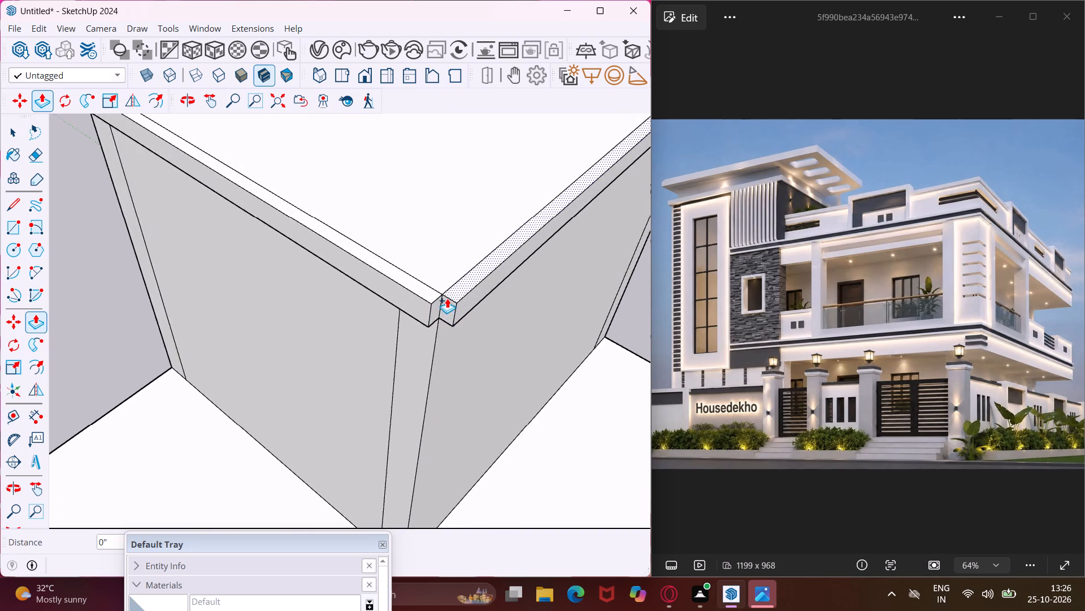
pyautogui.scroll(8, 447, 298)
pyautogui.doubleClick(449, 306)
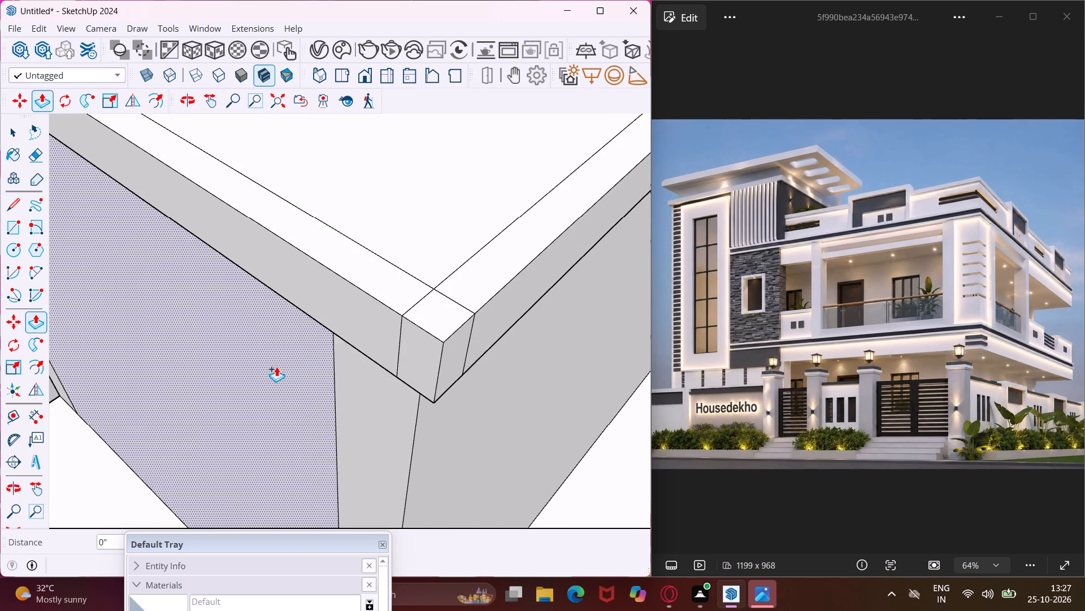
# Examine the tower and its overhanging roof slab from several angles.
pyautogui.scroll(-6, 274, 368)
pyautogui.moveTo(274, 372); pyautogui.dragTo(584, 369, button='middle')
pyautogui.scroll(-5, 505, 369)
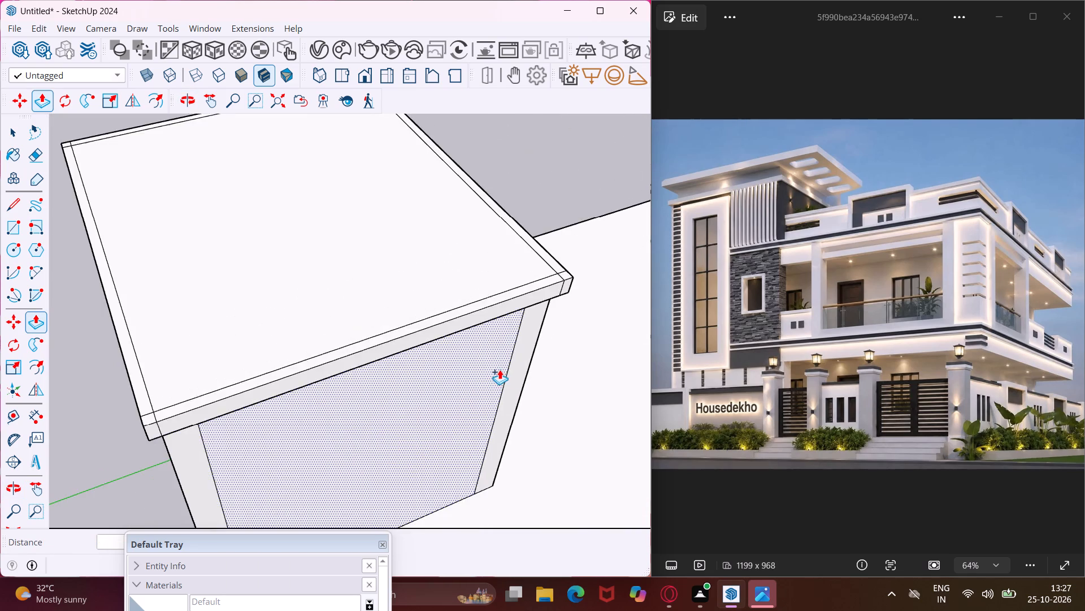
pyautogui.scroll(-6, 494, 369)
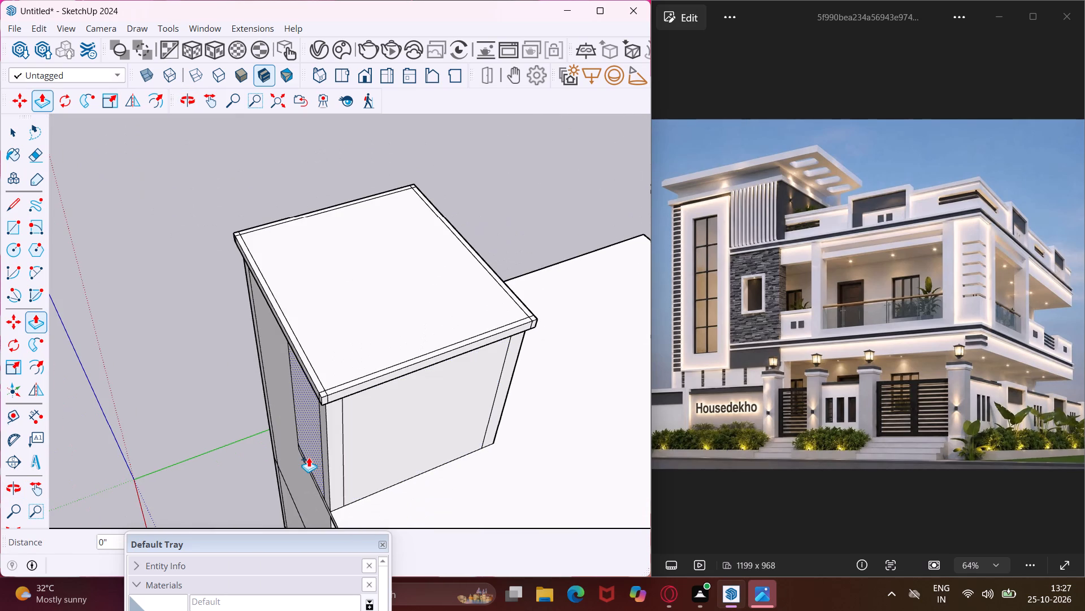
pyautogui.press('Escape')
pyautogui.press('space')
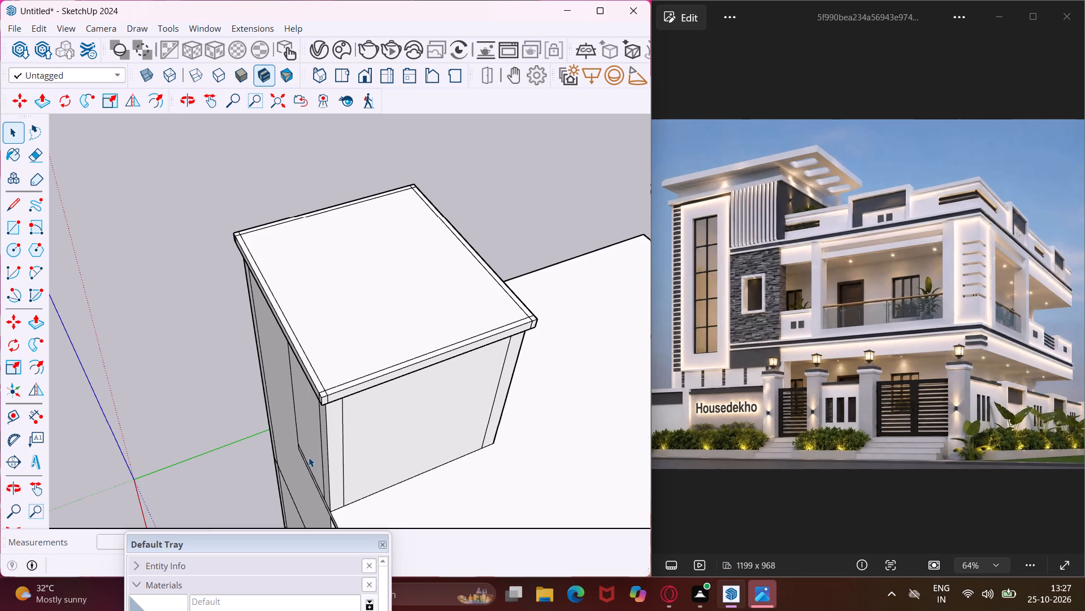
pyautogui.moveTo(309, 457); pyautogui.dragTo(489, 351, button='middle')
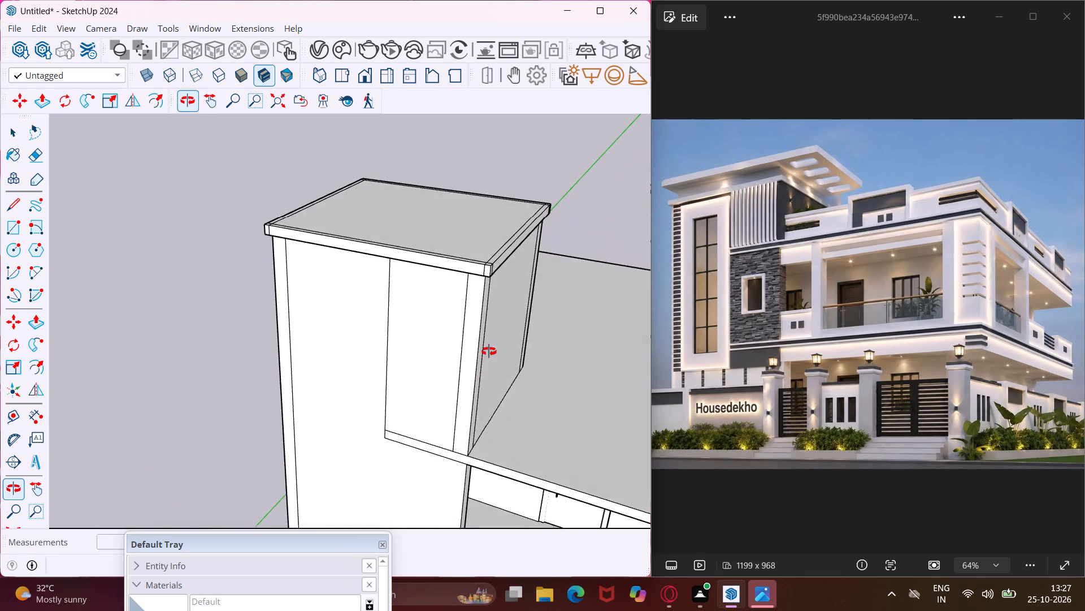
pyautogui.moveTo(489, 351); pyautogui.dragTo(445, 302, button='middle')
pyautogui.scroll(-2, 415, 298)
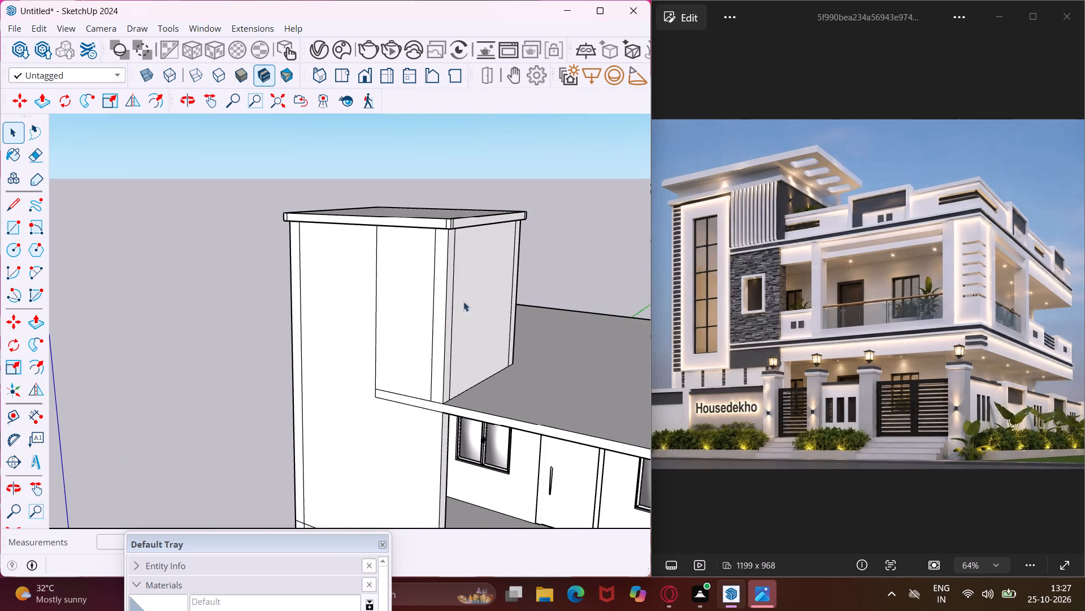
# Place two vertical guides on the tower's roof-facing wall, 1' in from the rear strip's inner edge and 4' beyond that.
pyautogui.moveTo(493, 303); pyautogui.dragTo(284, 328, button='middle')
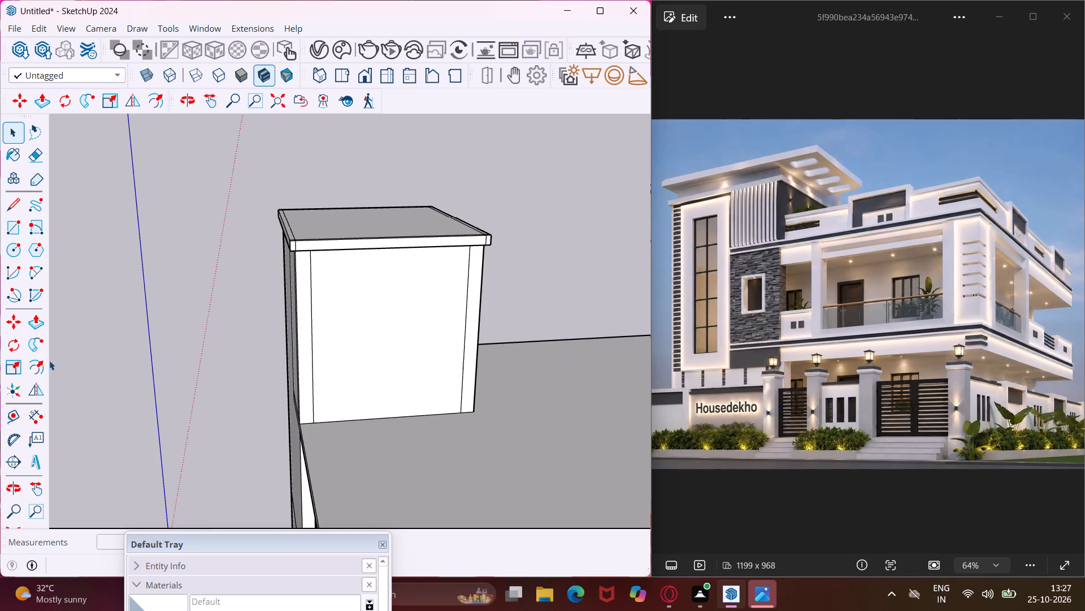
pyautogui.click(16, 421)
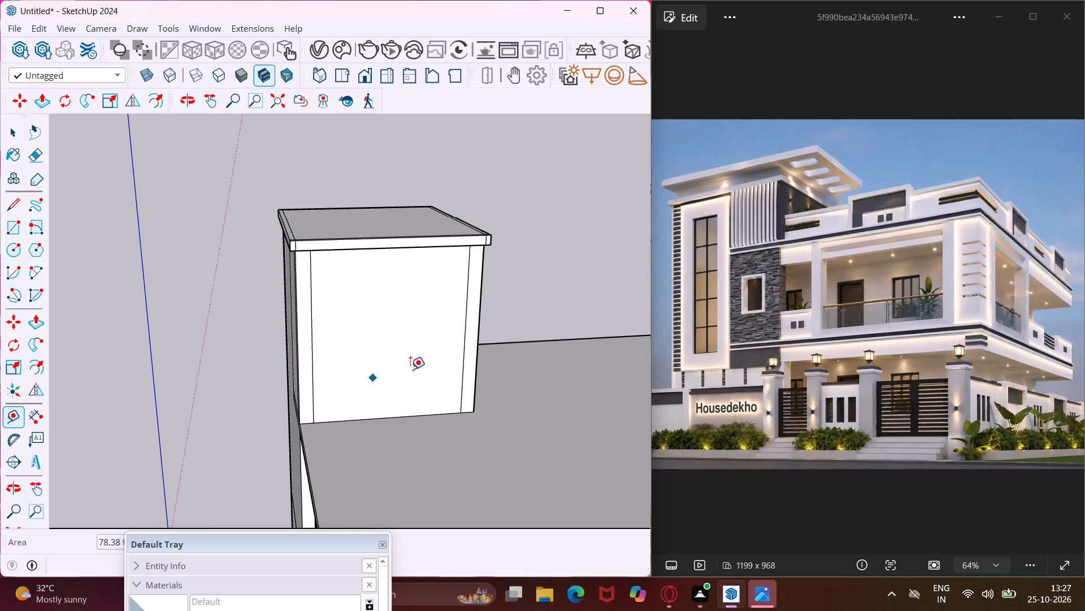
pyautogui.scroll(4, 461, 327)
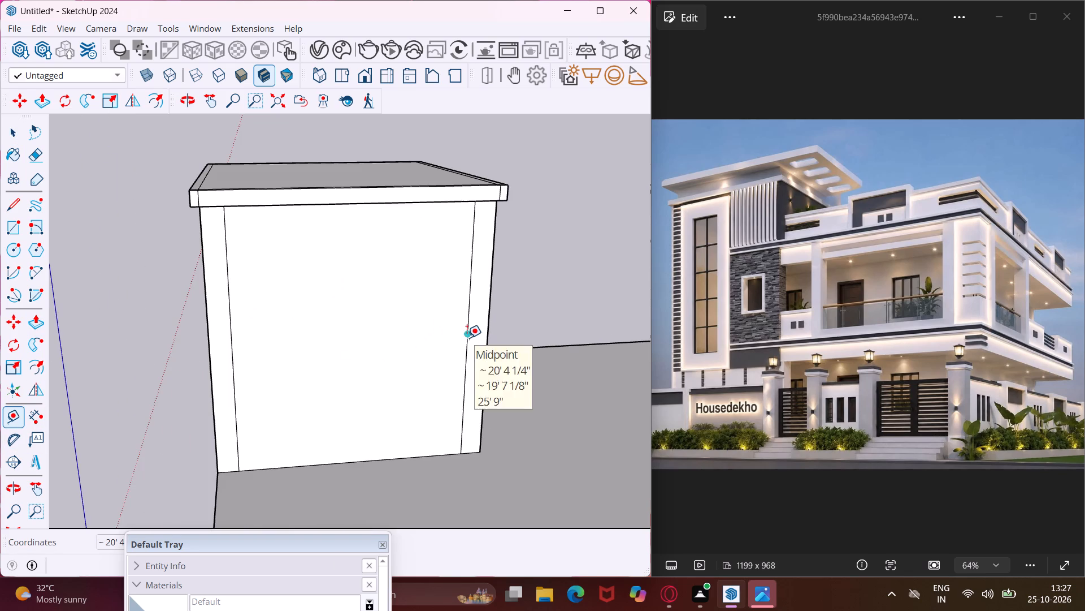
pyautogui.click(467, 338)
pyautogui.write("1'")
pyautogui.press('Return')
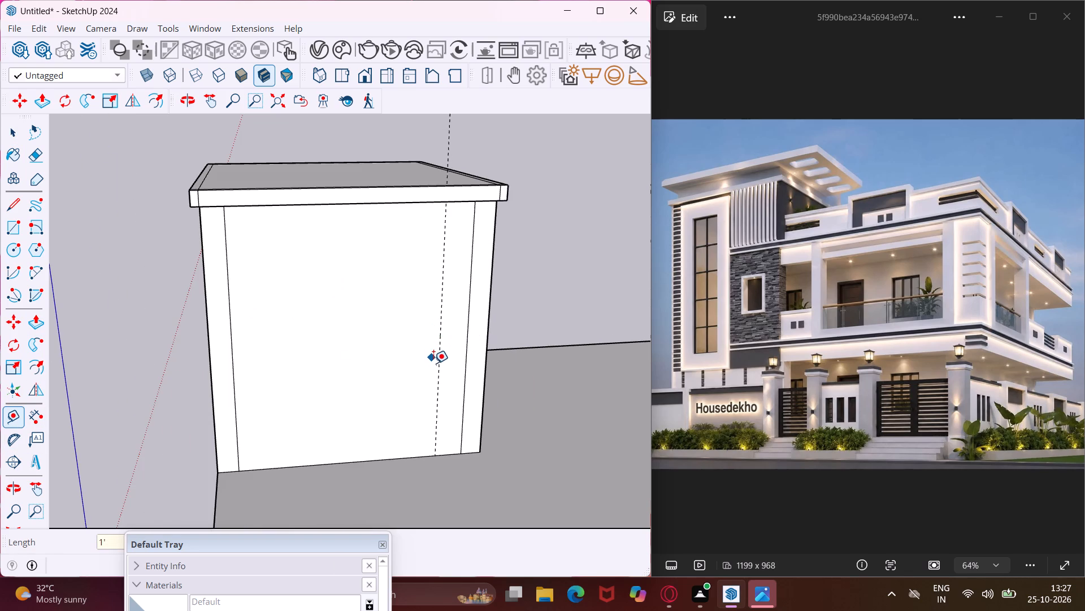
pyautogui.click(437, 371)
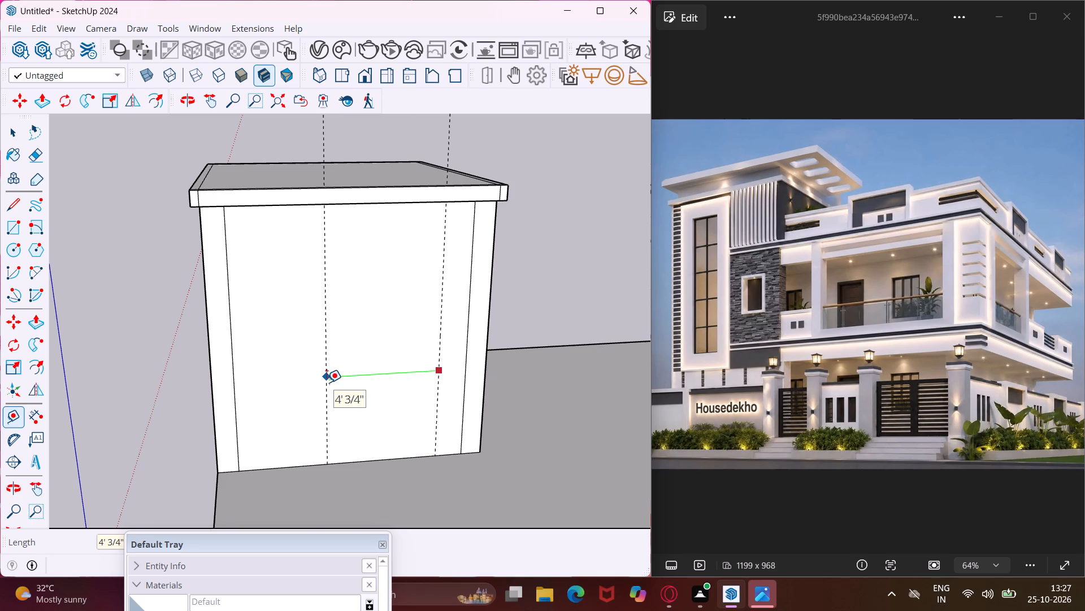
pyautogui.write("4'")
pyautogui.press('Return')
# Place a horizontal guide on the same tower wall, 7' above its base.
pyautogui.scroll(1, 327, 382)
pyautogui.moveTo(327, 382); pyautogui.dragTo(281, 300, button='middle')
pyautogui.scroll(3, 366, 162)
pyautogui.scroll(-3, 355, 283)
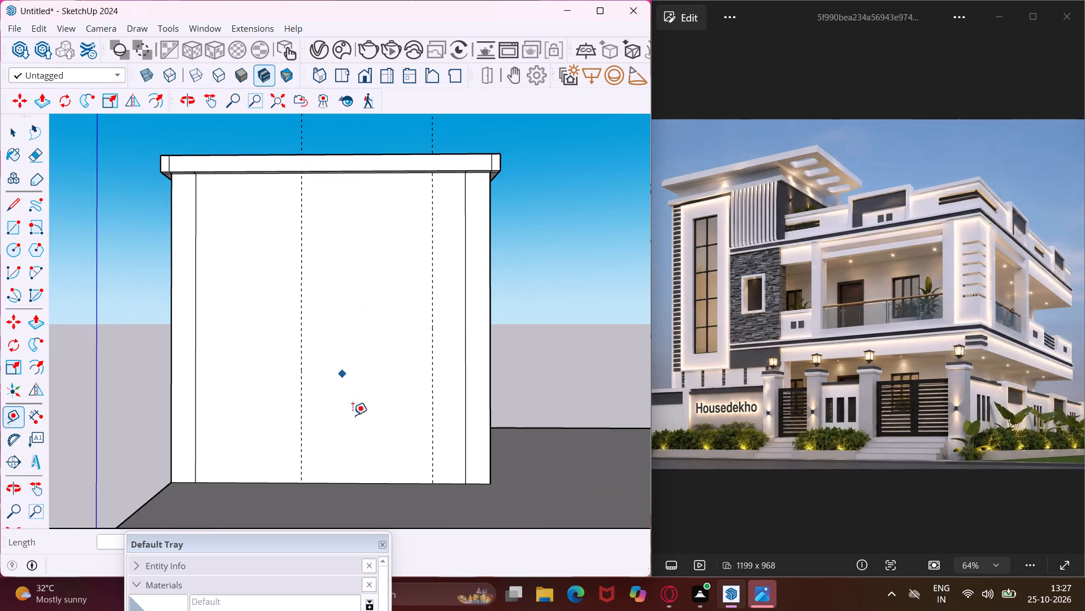
pyautogui.click(375, 484)
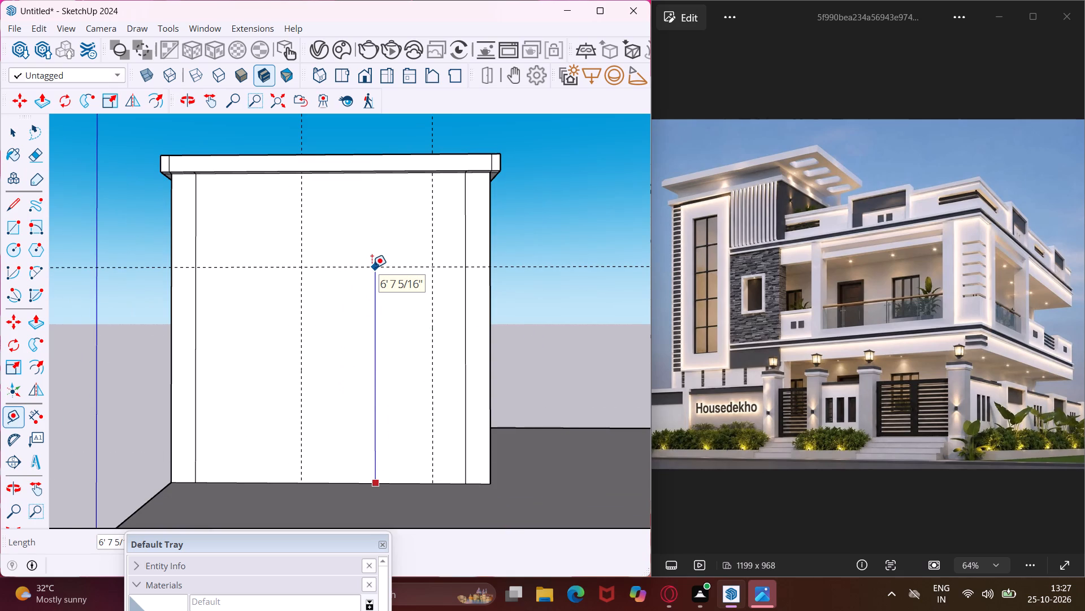
pyautogui.write("7'")
pyautogui.press('Return')
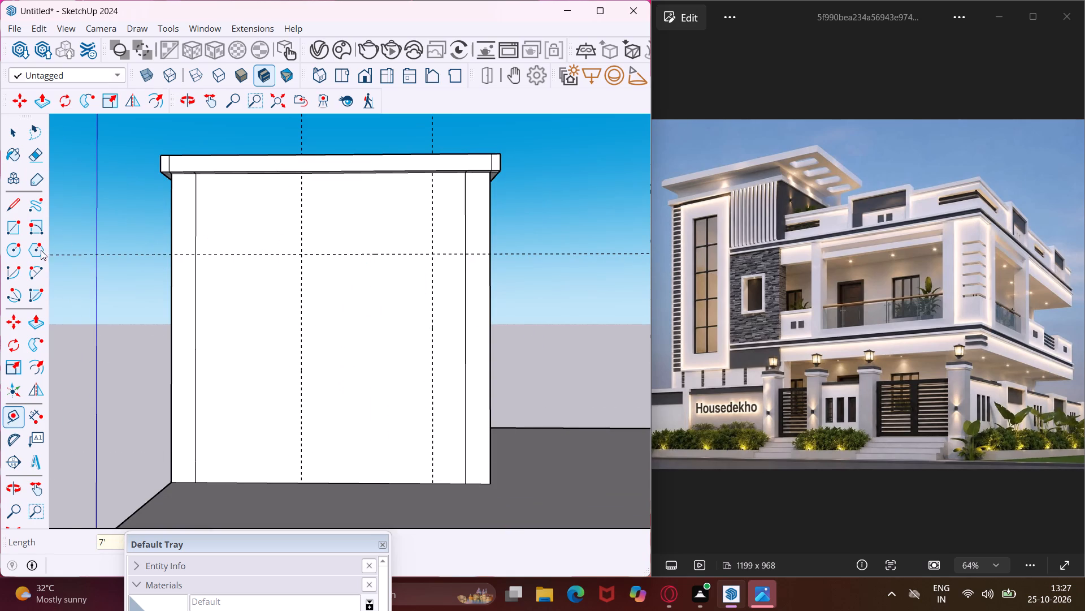
# Draw the 4' by 7' door rectangle on the tower's roof-facing wall, from the guide intersection down to the base.
pyautogui.click(12, 226)
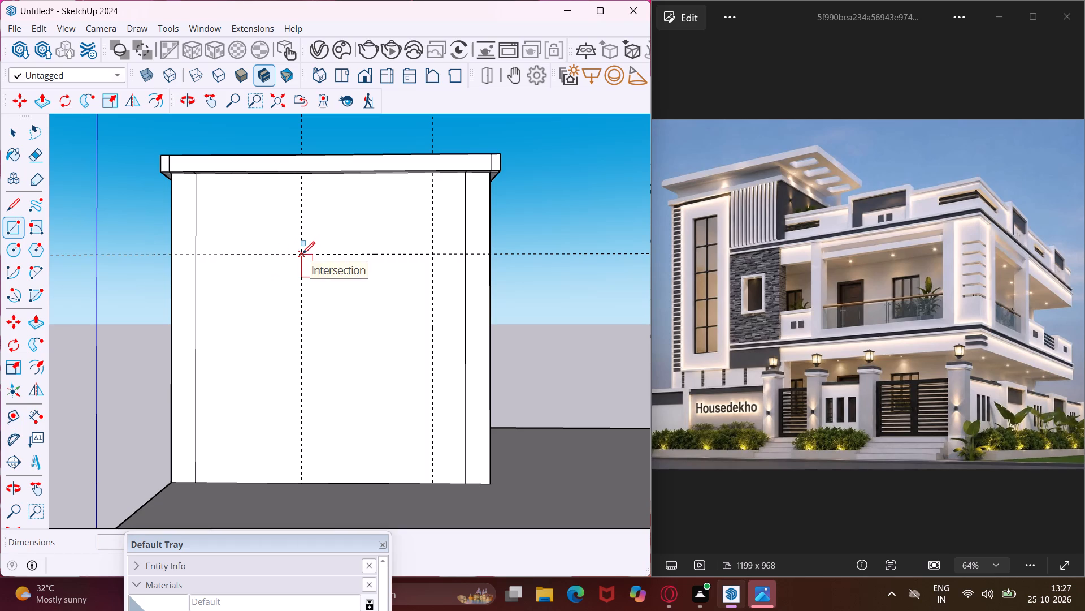
pyautogui.click(302, 254)
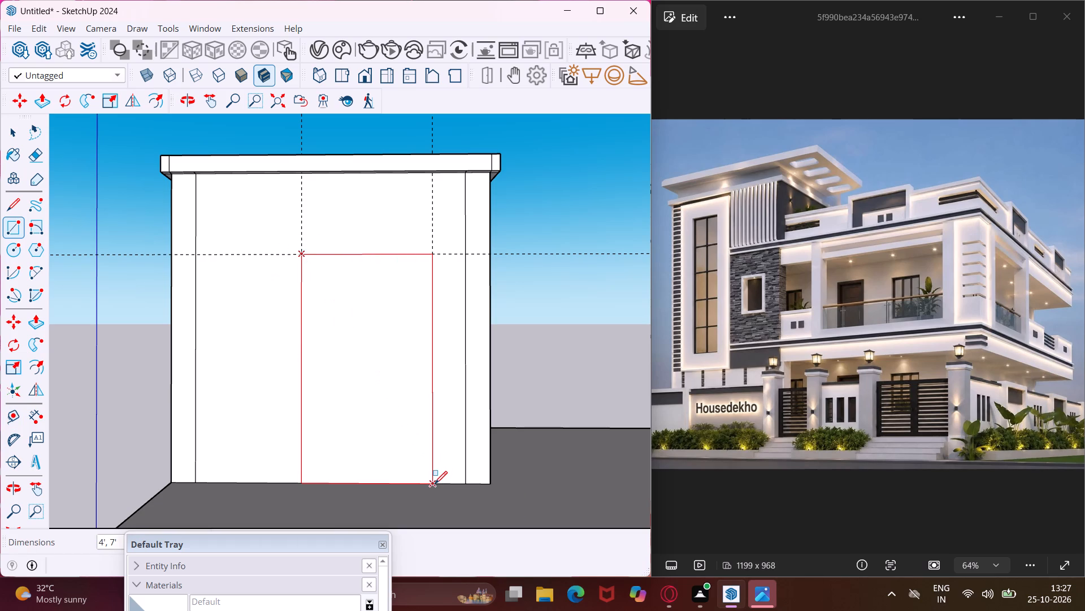
pyautogui.click(435, 484)
pyautogui.press('Escape')
pyautogui.press('space')
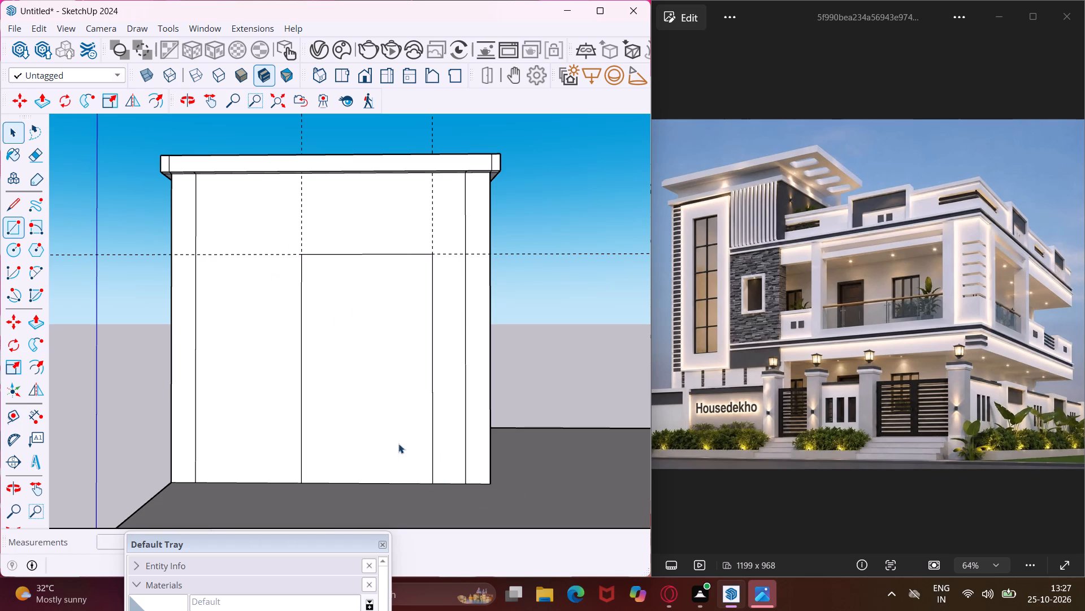
# Push the door rectangle 9" through the tower wall to cut the door opening.
pyautogui.scroll(-1, 385, 425)
pyautogui.moveTo(385, 425); pyautogui.dragTo(414, 546, button='middle')
pyautogui.click(372, 398)
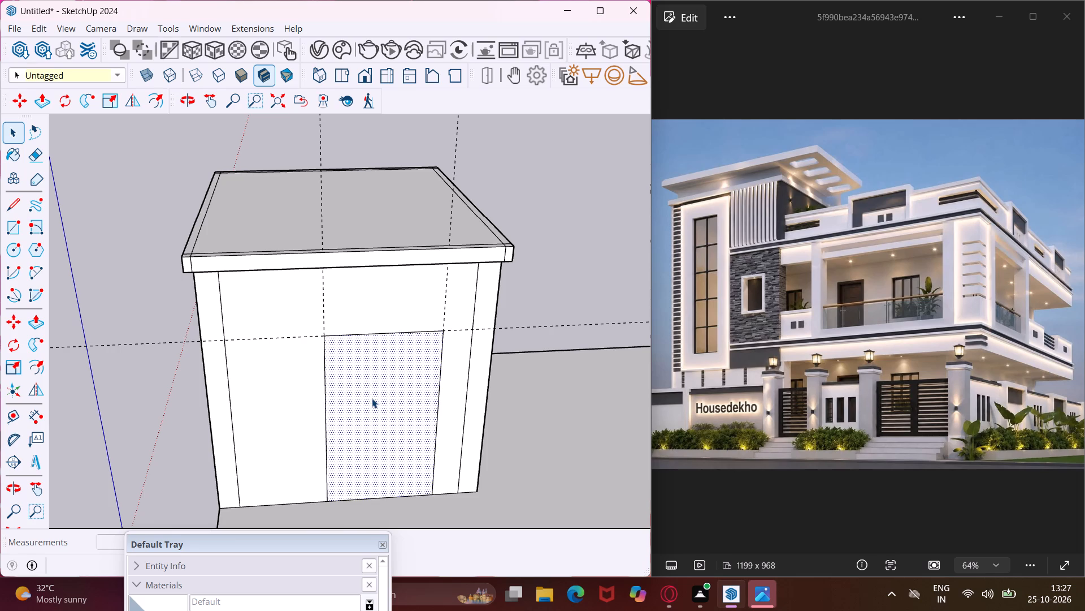
pyautogui.press('p')
pyautogui.click(372, 398)
pyautogui.click(377, 377)
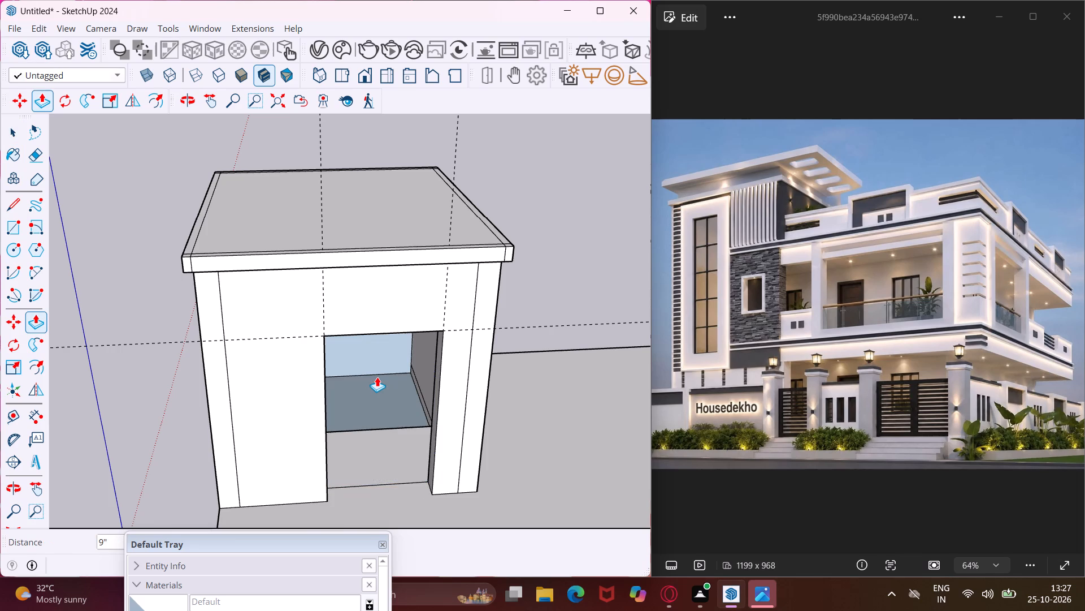
pyautogui.press('Escape')
pyautogui.press('space')
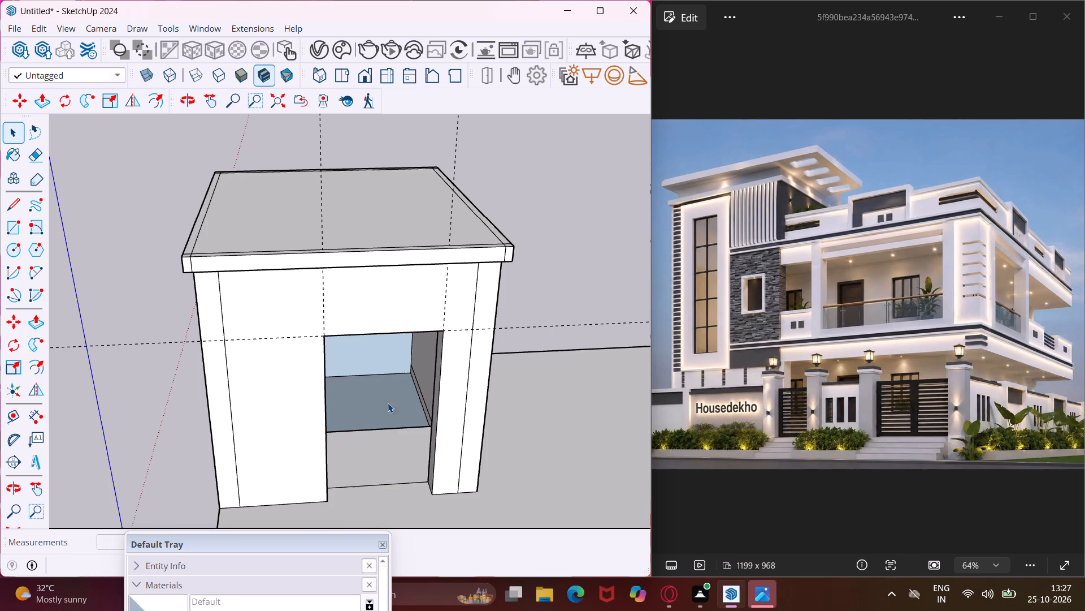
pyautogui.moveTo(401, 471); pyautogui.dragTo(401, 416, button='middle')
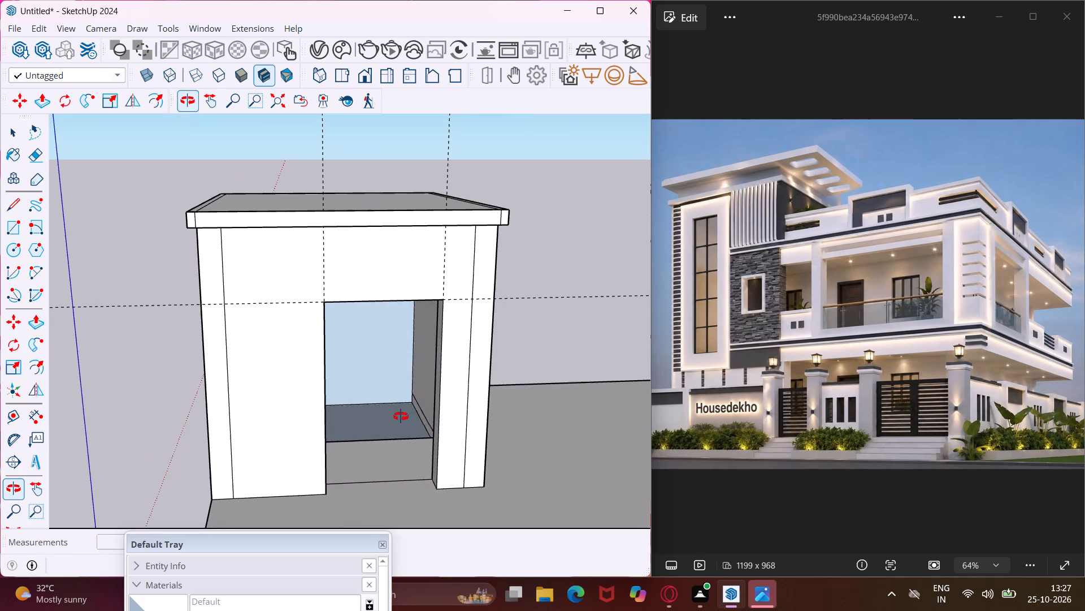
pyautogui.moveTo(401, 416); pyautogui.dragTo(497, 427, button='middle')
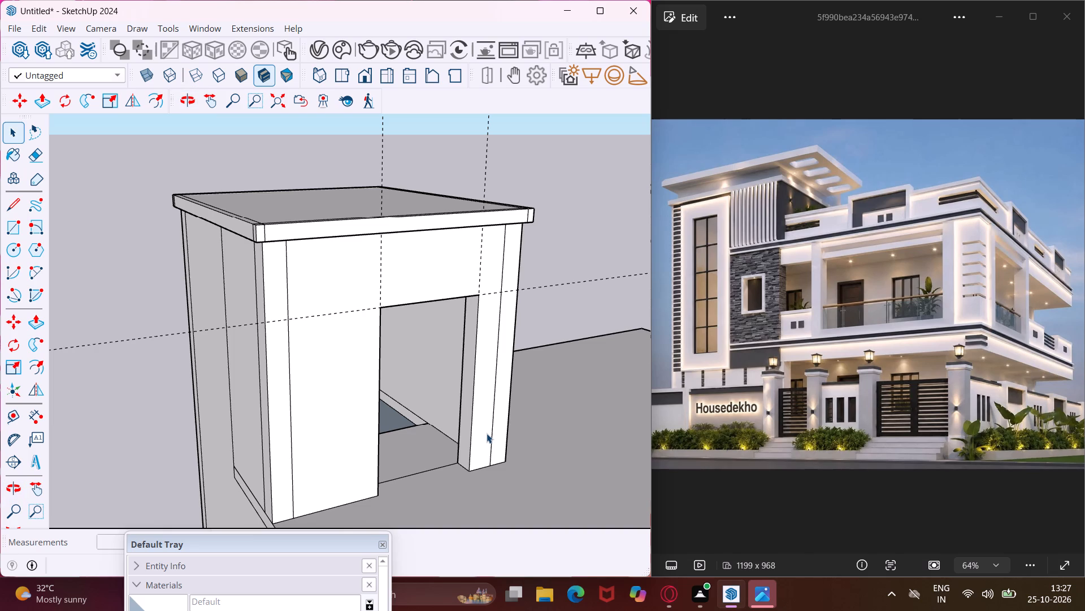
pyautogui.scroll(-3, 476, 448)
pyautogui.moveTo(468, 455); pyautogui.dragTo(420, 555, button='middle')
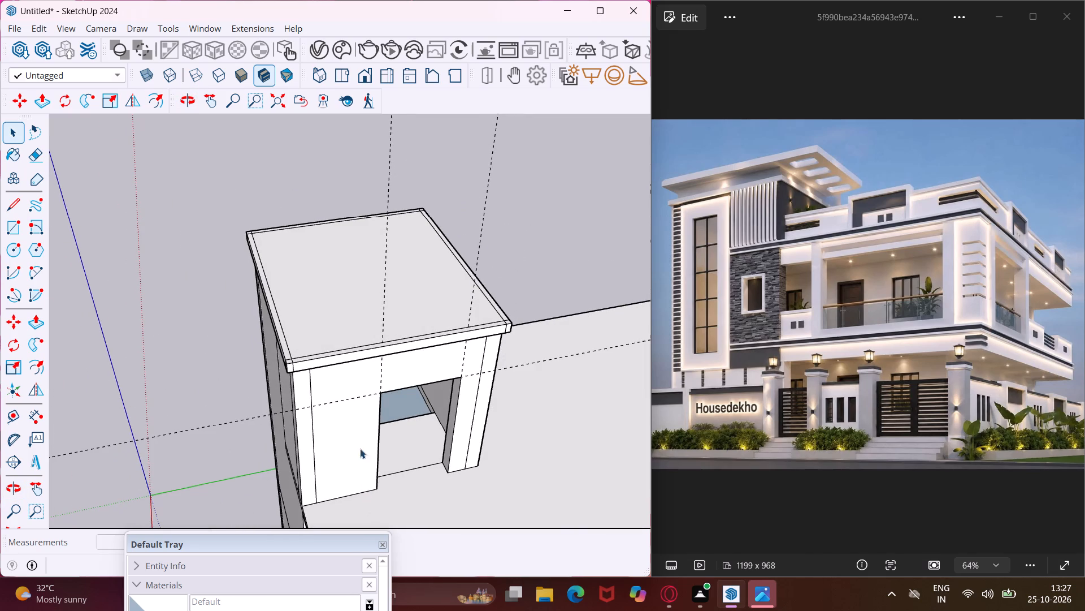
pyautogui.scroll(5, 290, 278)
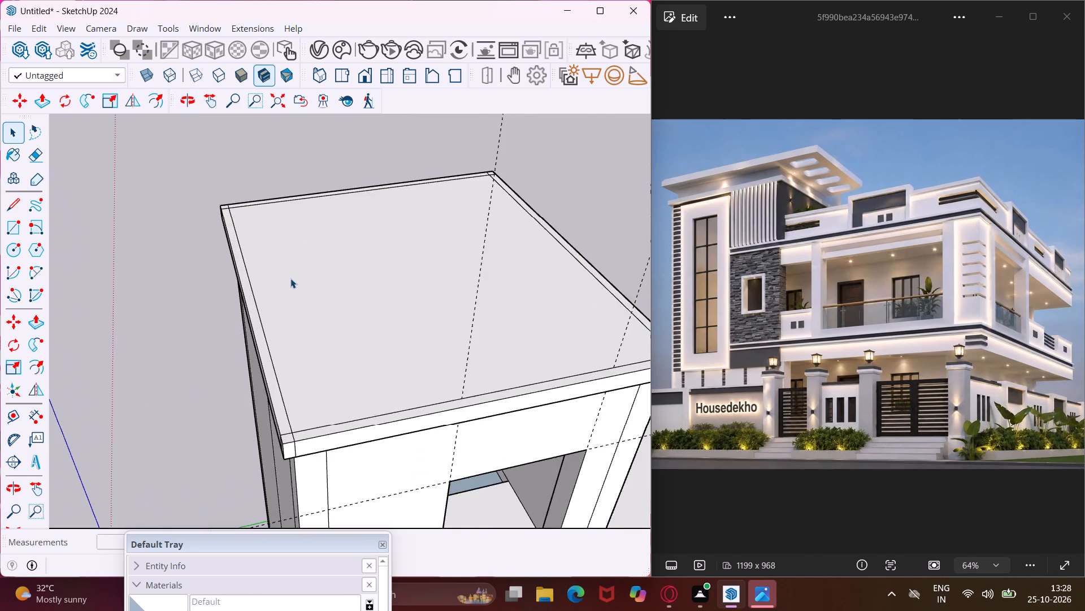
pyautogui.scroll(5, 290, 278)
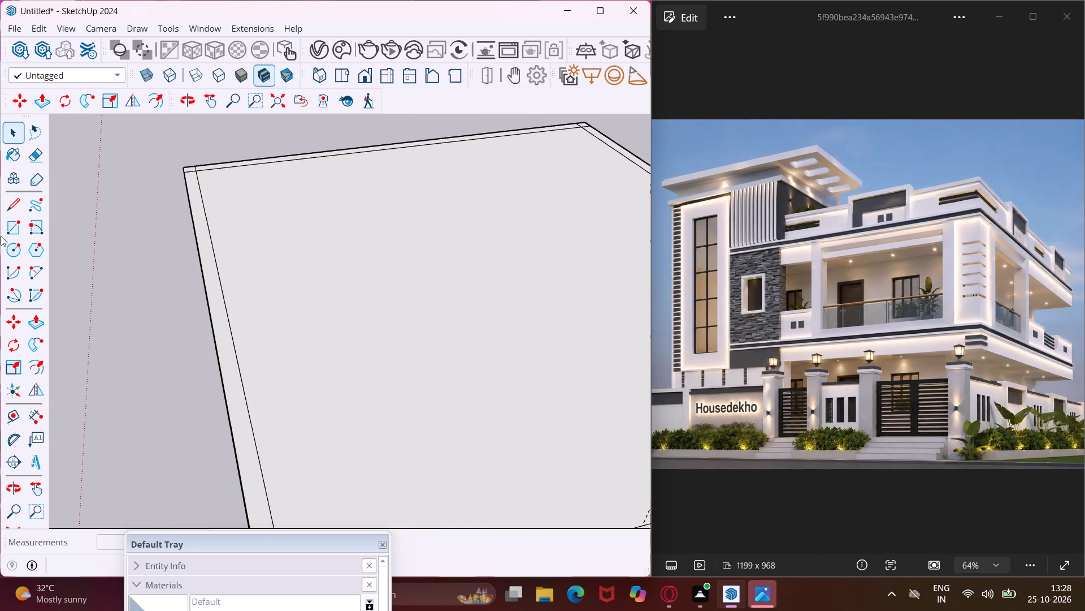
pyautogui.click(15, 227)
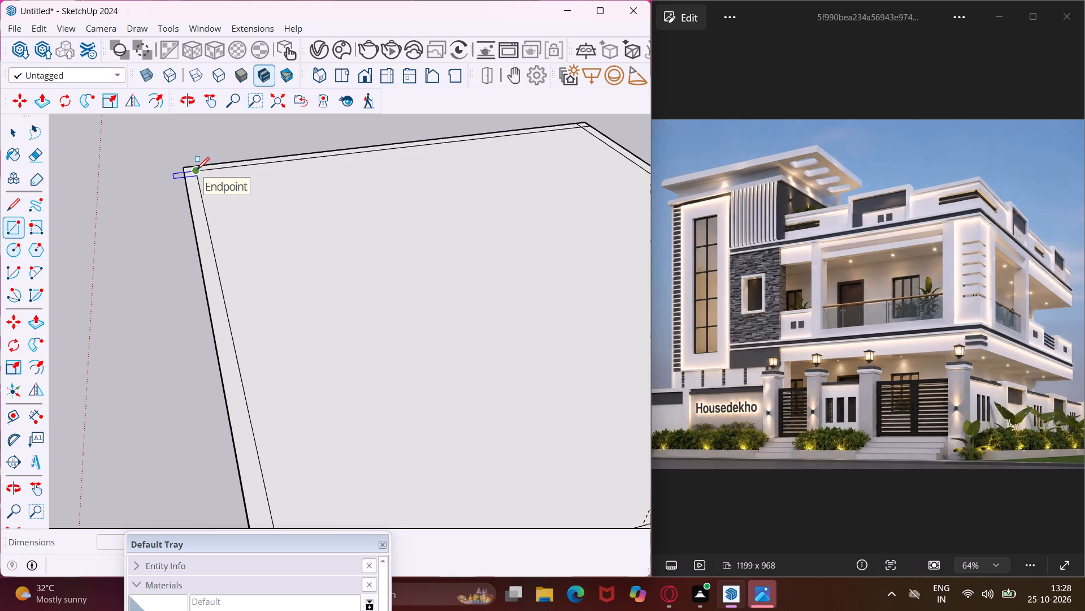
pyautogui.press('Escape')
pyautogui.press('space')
# Offset the main top face of the tower's roof slab 9" inward.
pyautogui.scroll(-6, 245, 233)
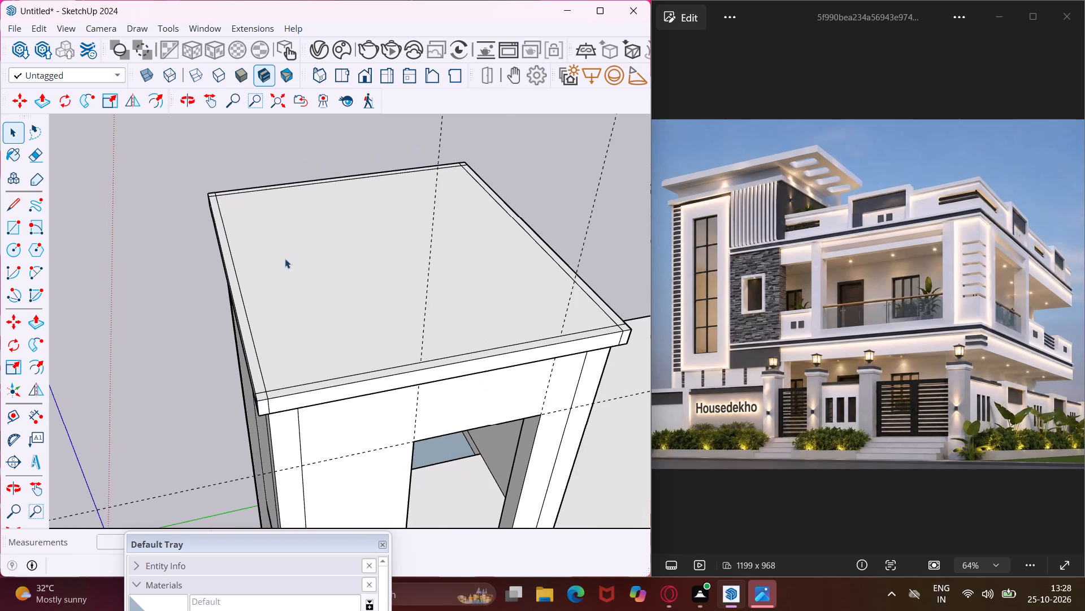
pyautogui.click(301, 272)
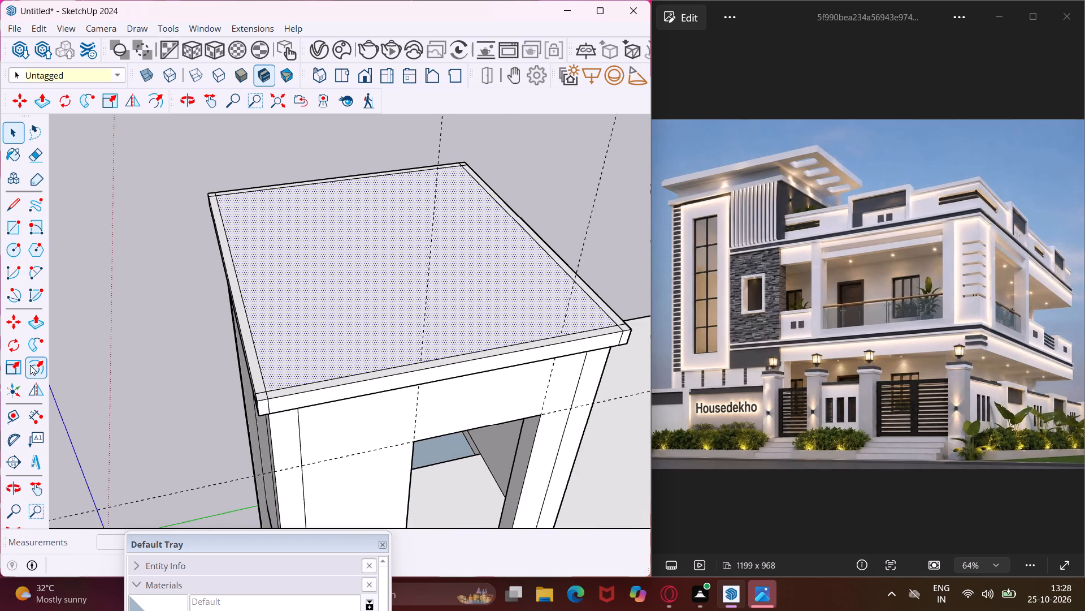
pyautogui.click(30, 373)
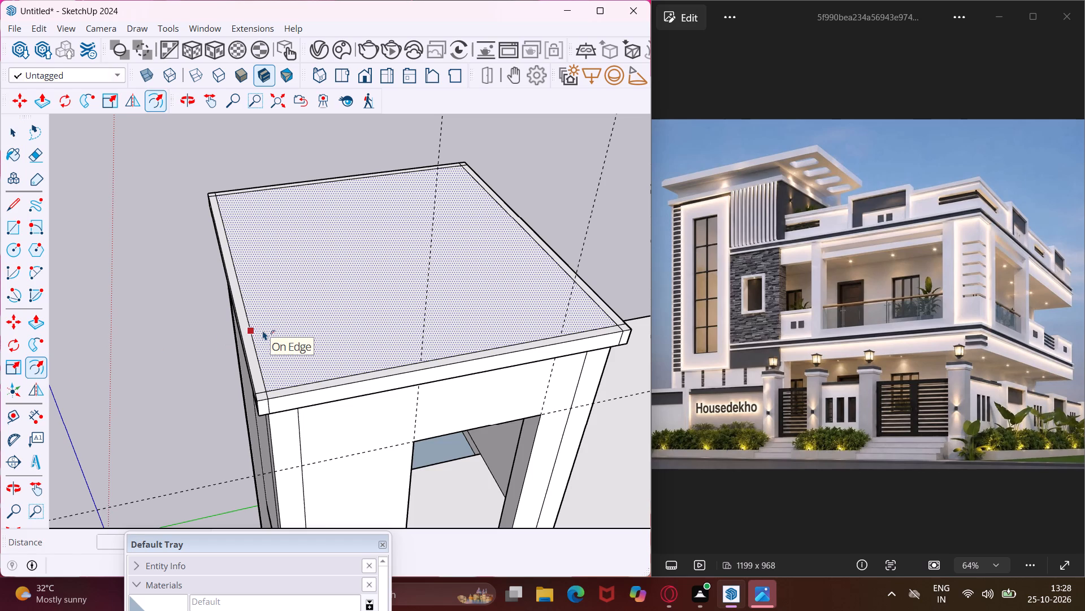
pyautogui.scroll(4, 263, 330)
pyautogui.click(263, 330)
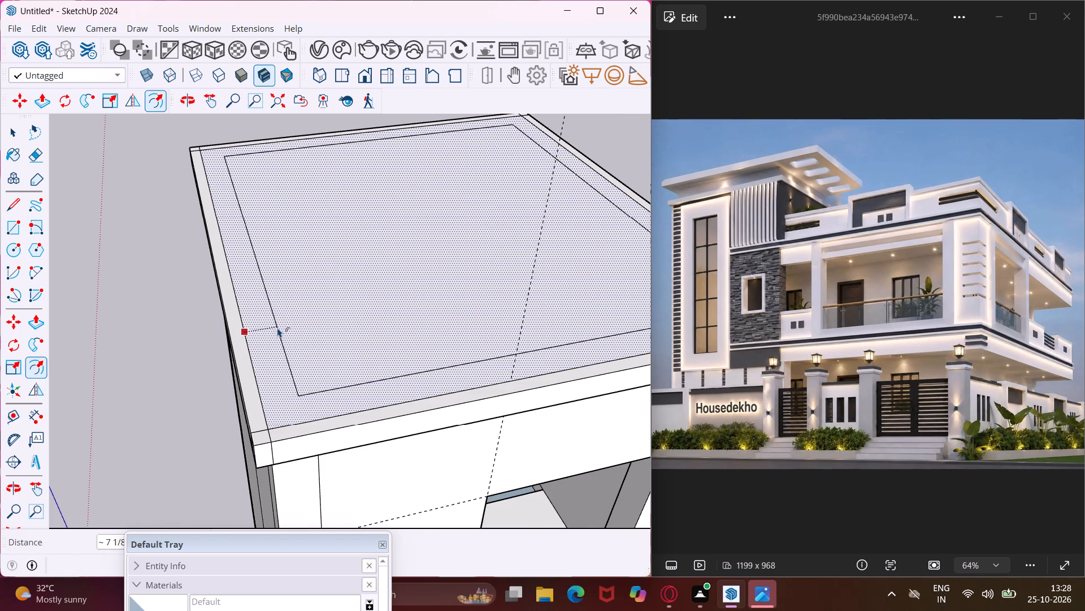
pyautogui.write('9"')
pyautogui.press('Return')
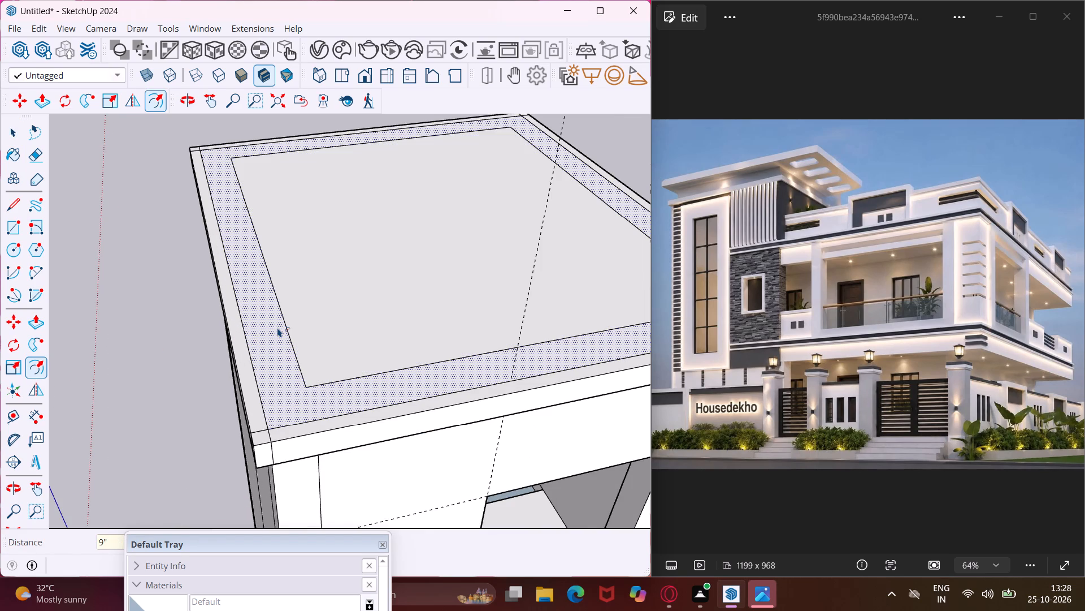
pyautogui.press('Escape')
pyautogui.press('space')
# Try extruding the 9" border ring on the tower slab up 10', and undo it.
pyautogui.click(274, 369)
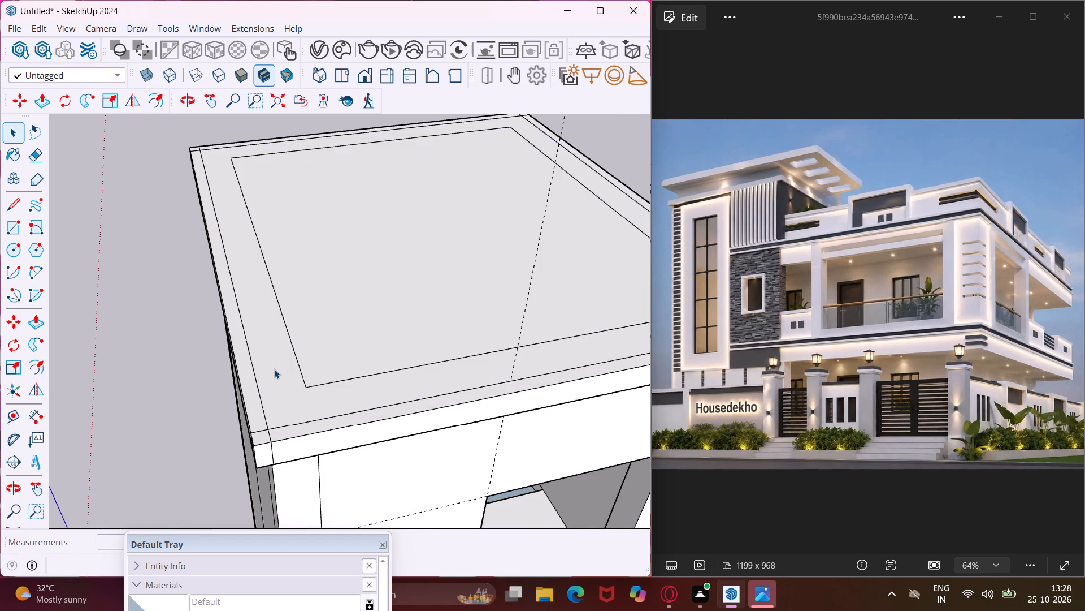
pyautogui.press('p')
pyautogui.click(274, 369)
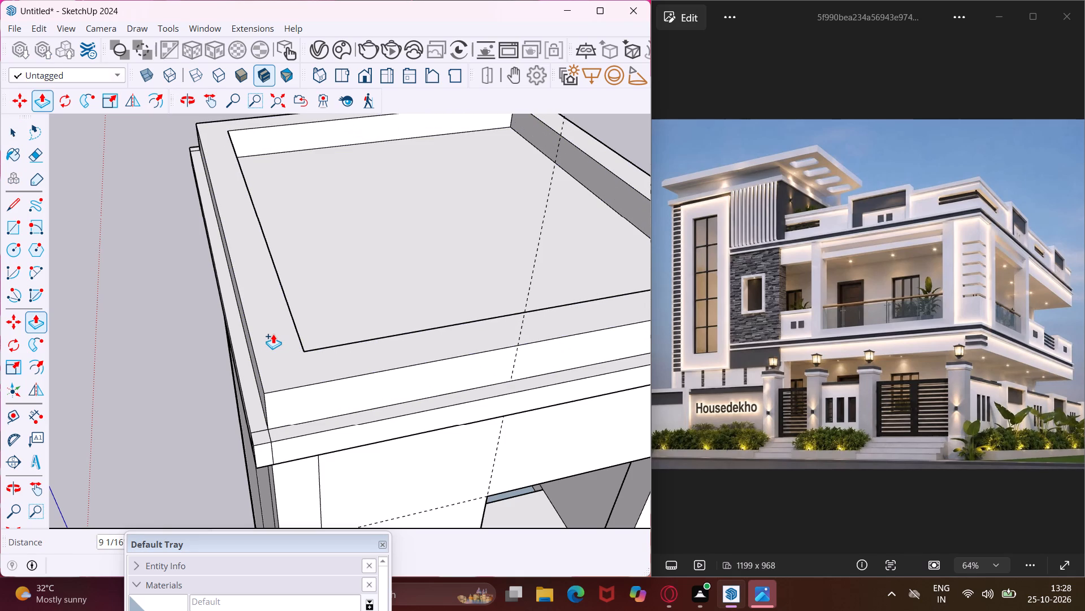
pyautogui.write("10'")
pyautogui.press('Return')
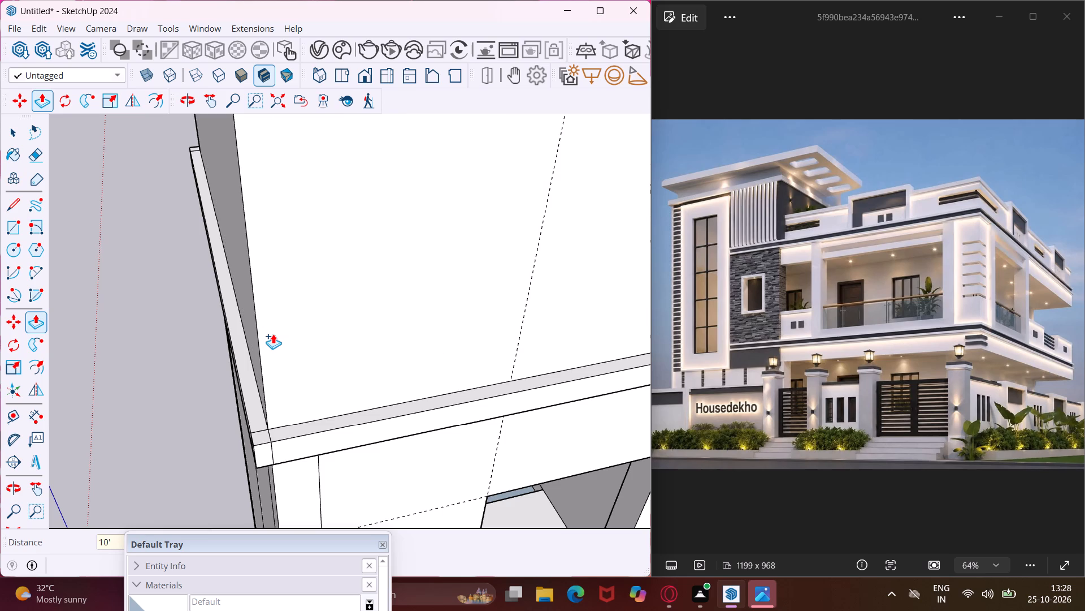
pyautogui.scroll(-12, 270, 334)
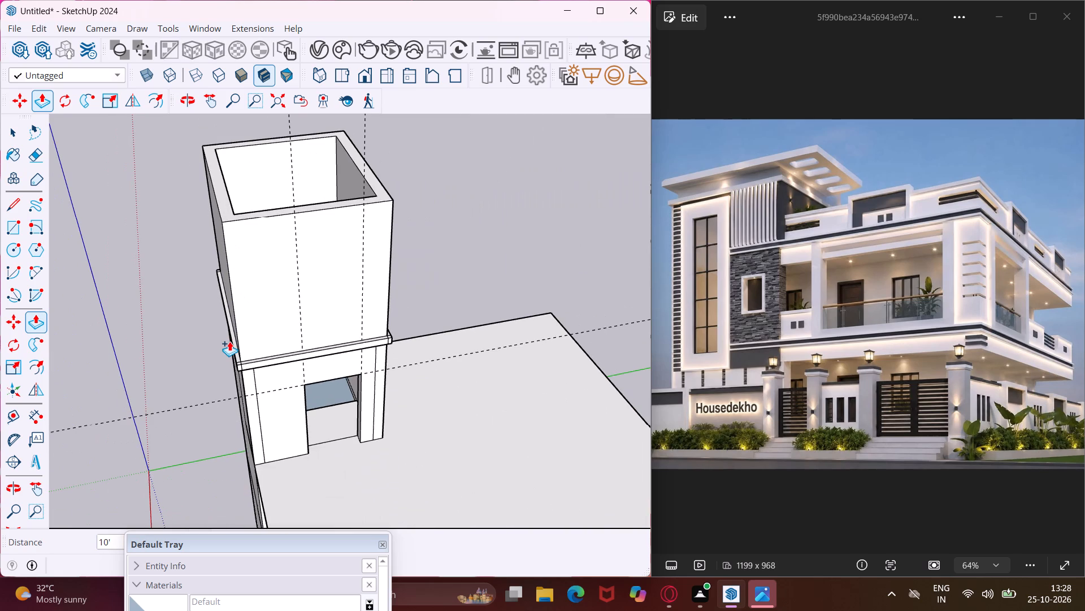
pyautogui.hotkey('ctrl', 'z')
# Extrude the 9" border ring on the tower slab up 1' as a parapet.
pyautogui.scroll(6, 229, 330)
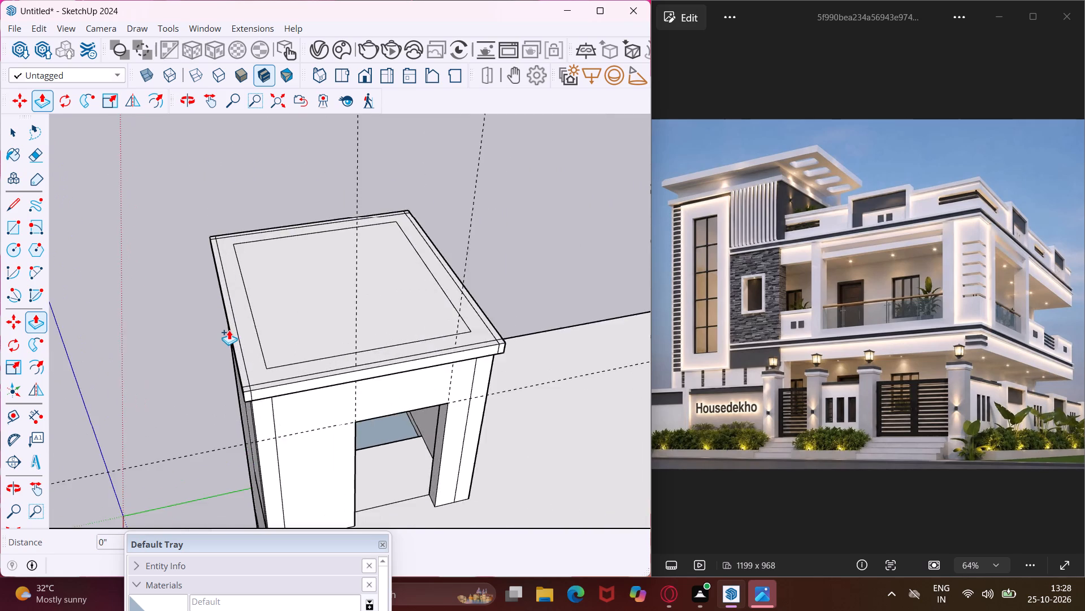
pyautogui.scroll(3, 229, 330)
pyautogui.click(260, 335)
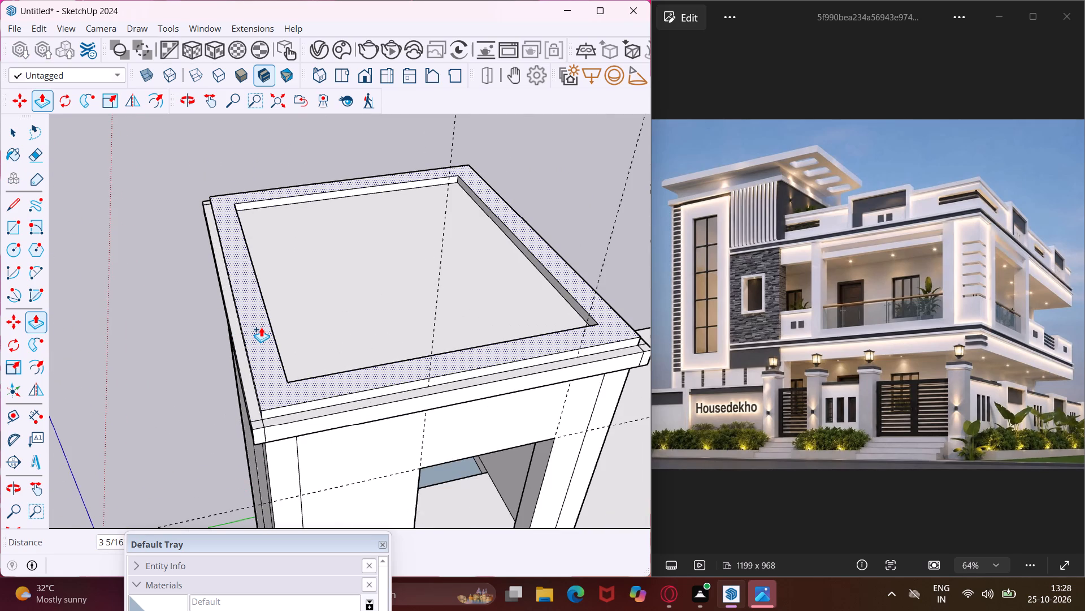
pyautogui.write("1'")
pyautogui.press('Return')
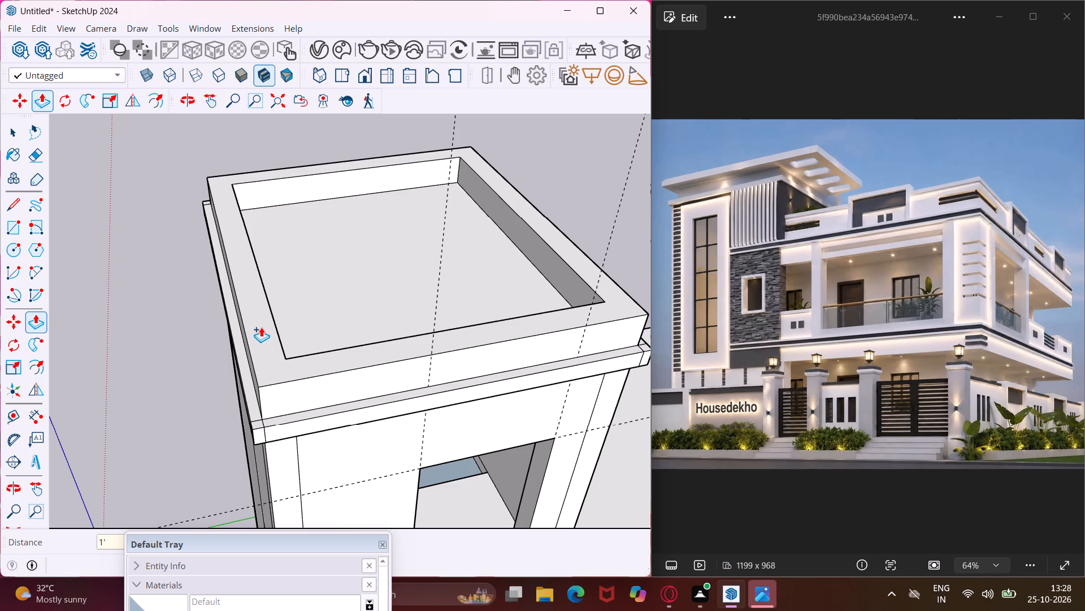
# Raise the top face of the tower parapet by another 6".
pyautogui.moveTo(216, 414); pyautogui.dragTo(513, 229, button='middle')
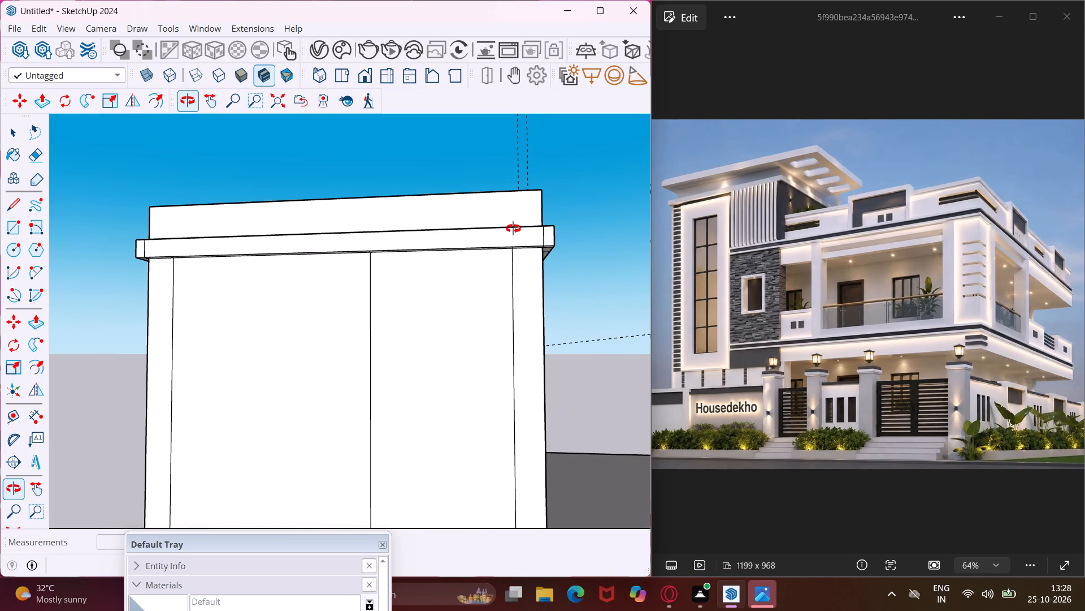
pyautogui.moveTo(513, 229); pyautogui.dragTo(462, 289, button='middle')
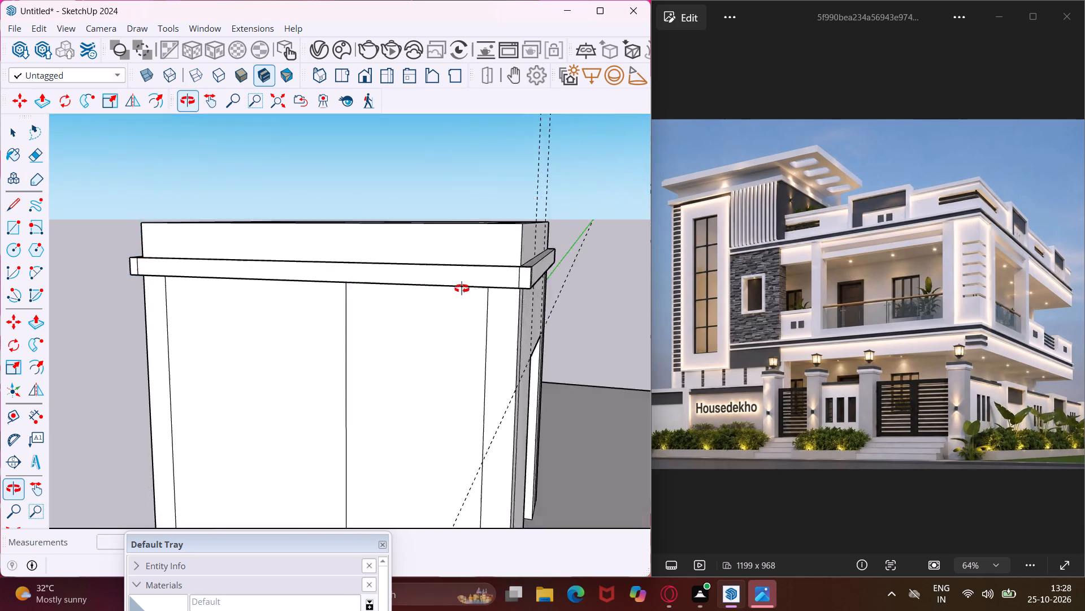
pyautogui.moveTo(462, 289); pyautogui.dragTo(339, 401, button='middle')
pyautogui.scroll(2, 410, 364)
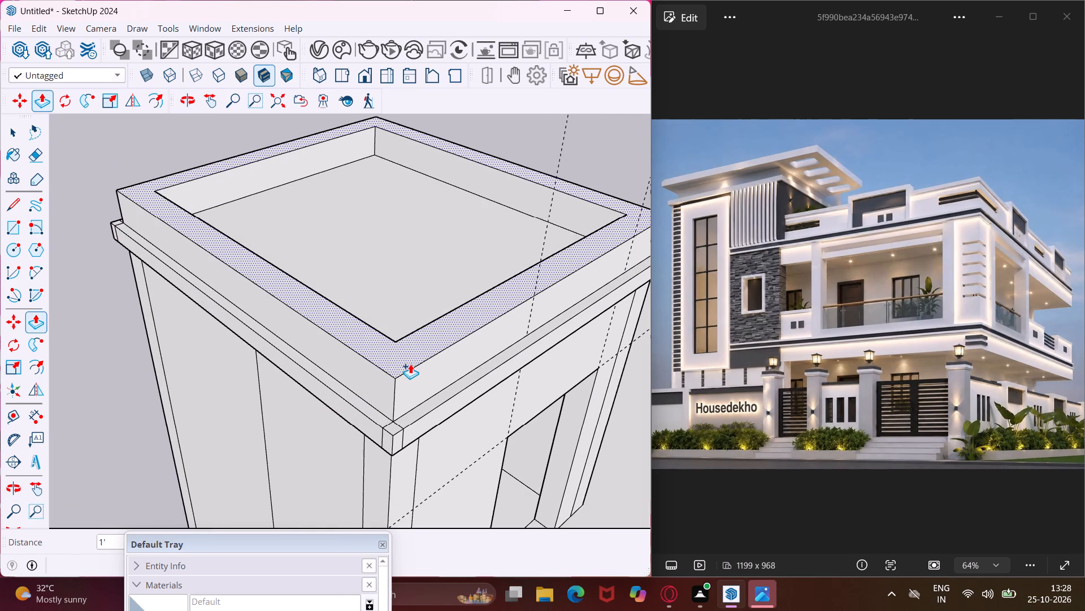
pyautogui.click(410, 362)
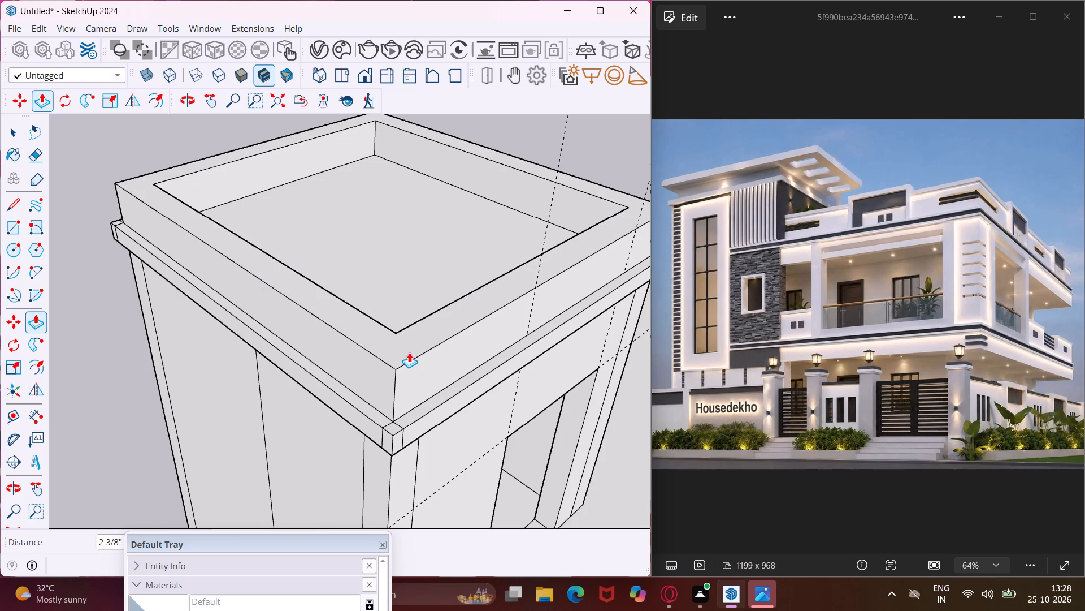
pyautogui.write('6"')
pyautogui.press('Return')
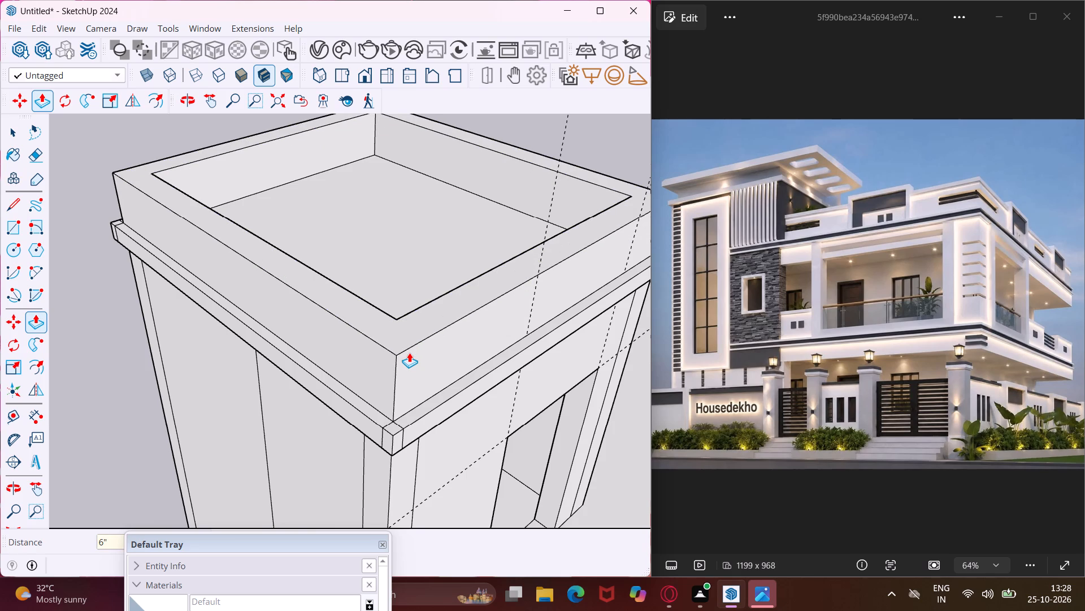
# Examine the tower parapet's proportions against the rest of the villa from the front and above.
pyautogui.scroll(-5, 406, 355)
pyautogui.moveTo(323, 416); pyautogui.dragTo(532, 227, button='middle')
pyautogui.scroll(-4, 441, 291)
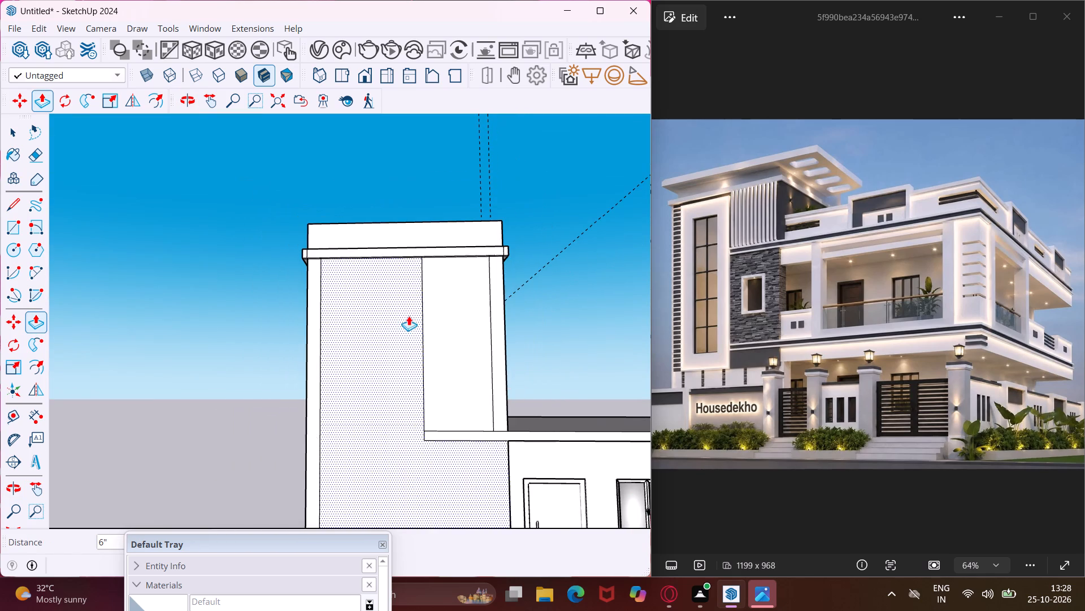
pyautogui.scroll(-1, 409, 316)
pyautogui.moveTo(475, 369); pyautogui.dragTo(403, 364, button='middle')
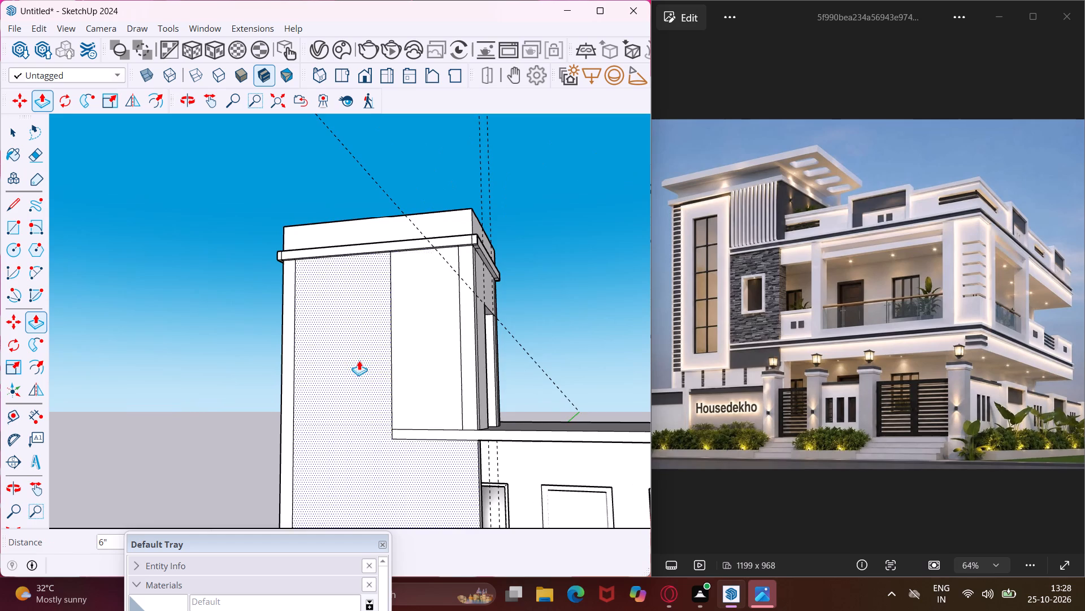
pyautogui.scroll(-9, 305, 369)
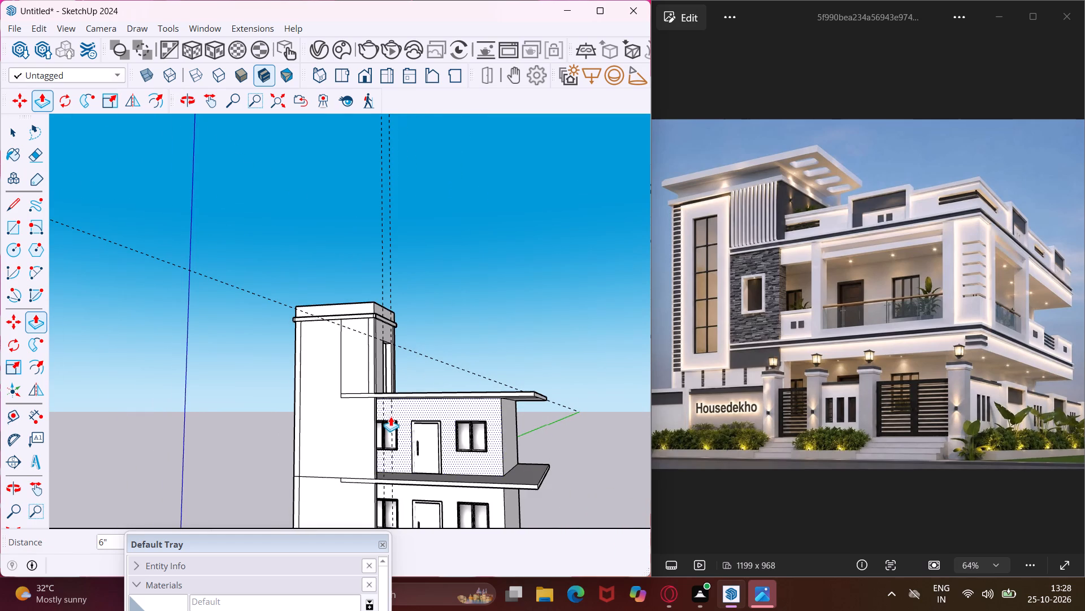
pyautogui.press('Escape')
pyautogui.press('space')
pyautogui.moveTo(375, 312); pyautogui.dragTo(394, 490, button='middle')
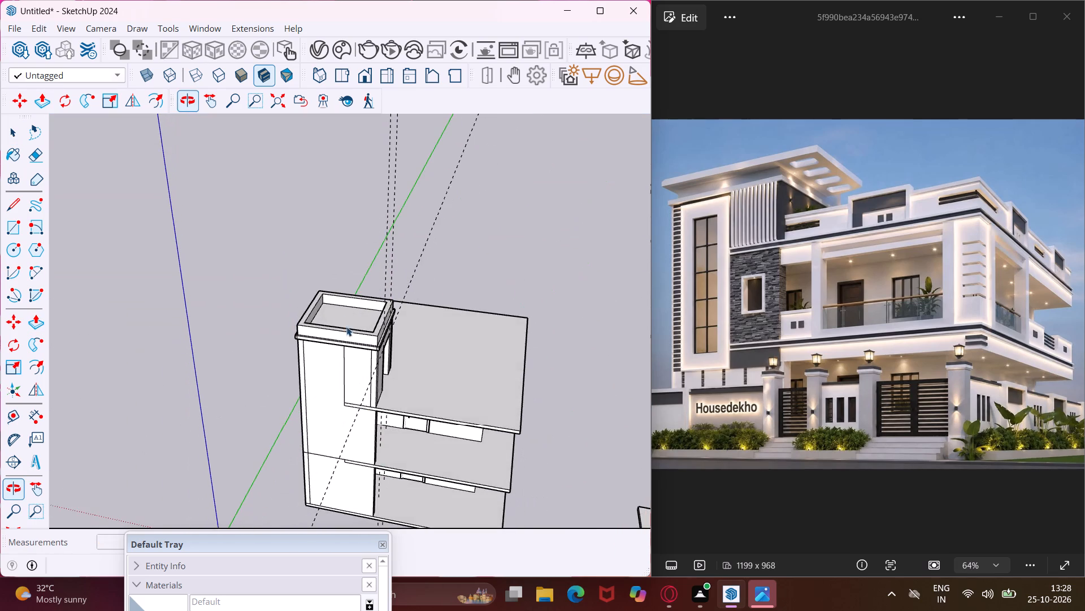
# Draw a vertical rectangle 9'9" long and 6" high along one outer top edge of the tower parapet.
pyautogui.scroll(10, 308, 309)
pyautogui.moveTo(308, 309); pyautogui.dragTo(329, 360, button='middle')
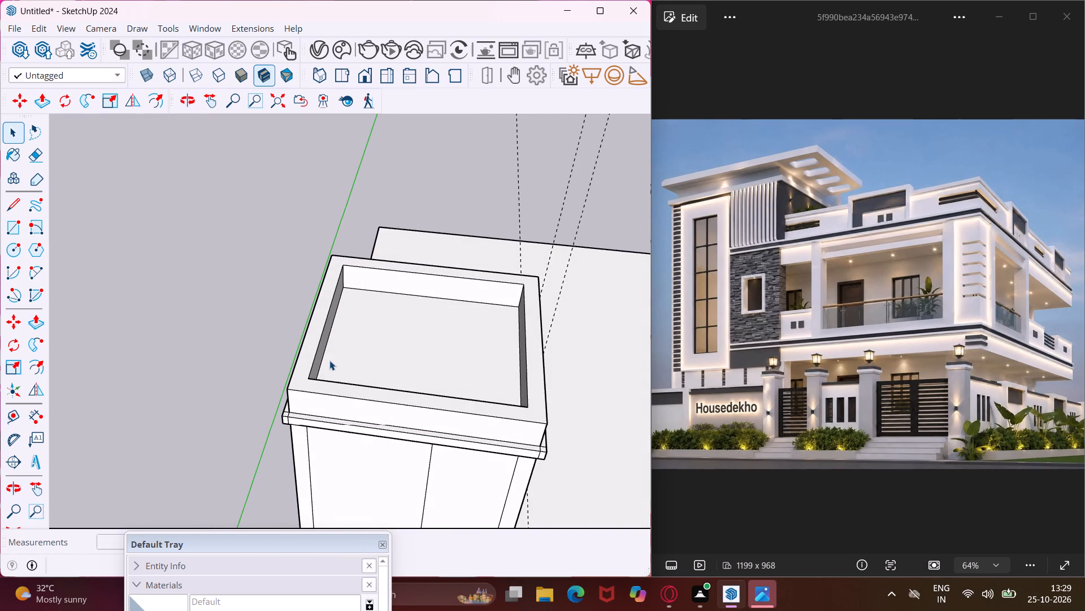
pyautogui.click(31, 230)
pyautogui.scroll(5, 316, 264)
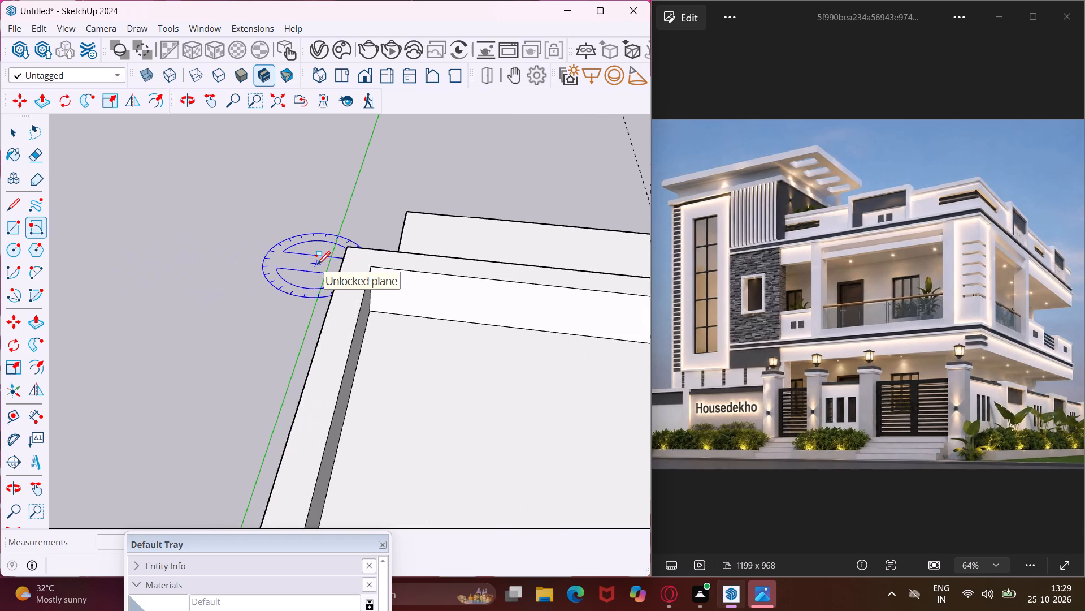
pyautogui.scroll(5, 316, 264)
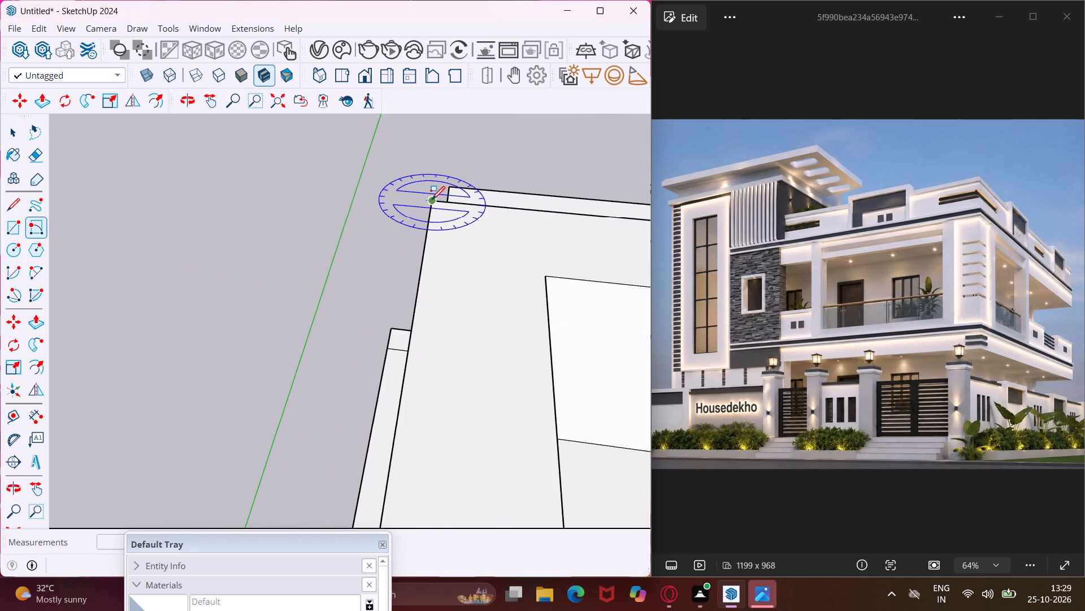
pyautogui.click(431, 199)
pyautogui.scroll(-10, 420, 229)
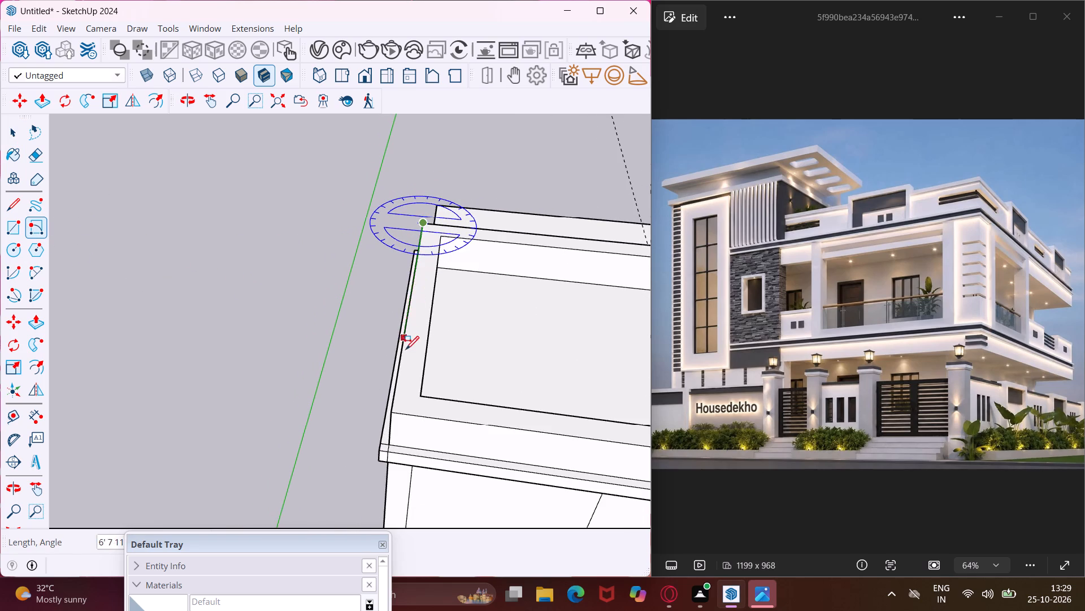
pyautogui.click(393, 410)
pyautogui.moveTo(389, 420); pyautogui.dragTo(411, 294, button='middle')
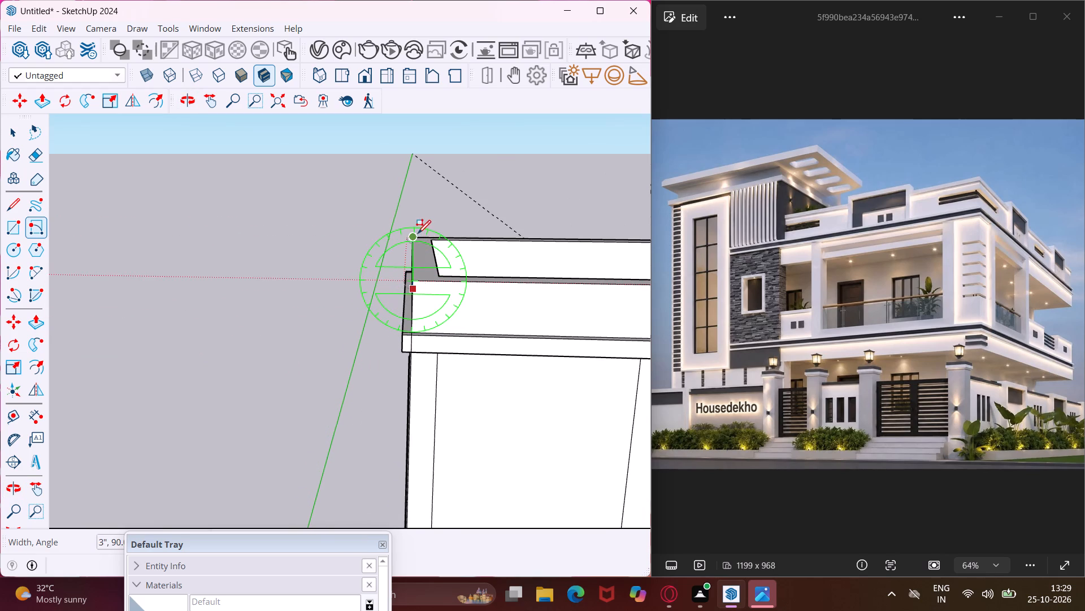
pyautogui.scroll(5, 417, 233)
pyautogui.scroll(-2, 419, 234)
pyautogui.moveTo(419, 234); pyautogui.dragTo(432, 192, button='middle')
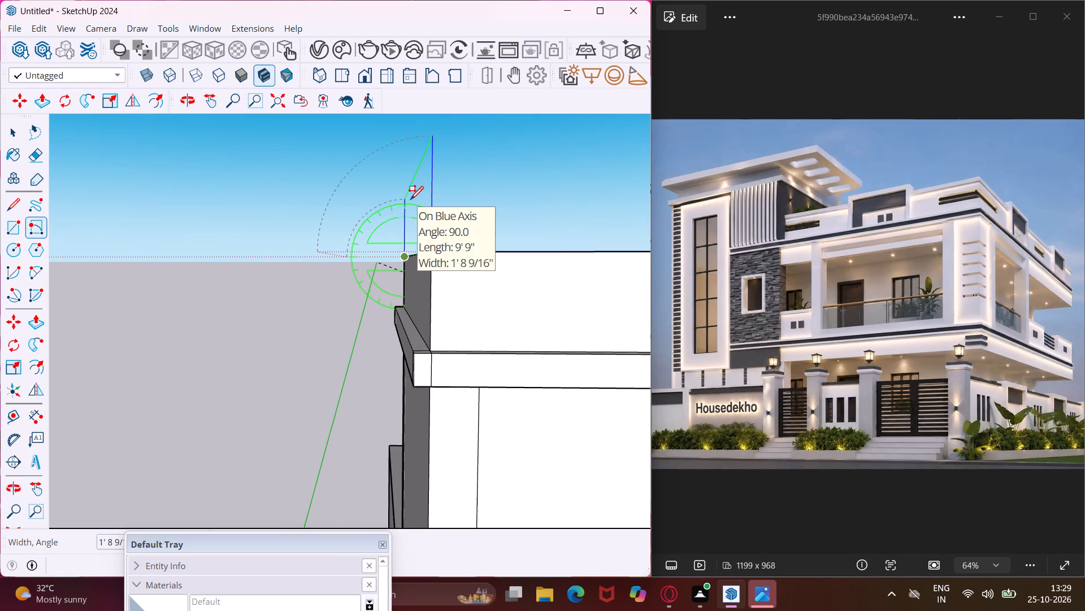
pyautogui.press('6')
pyautogui.hotkey('shift', '"')
pyautogui.press('Return')
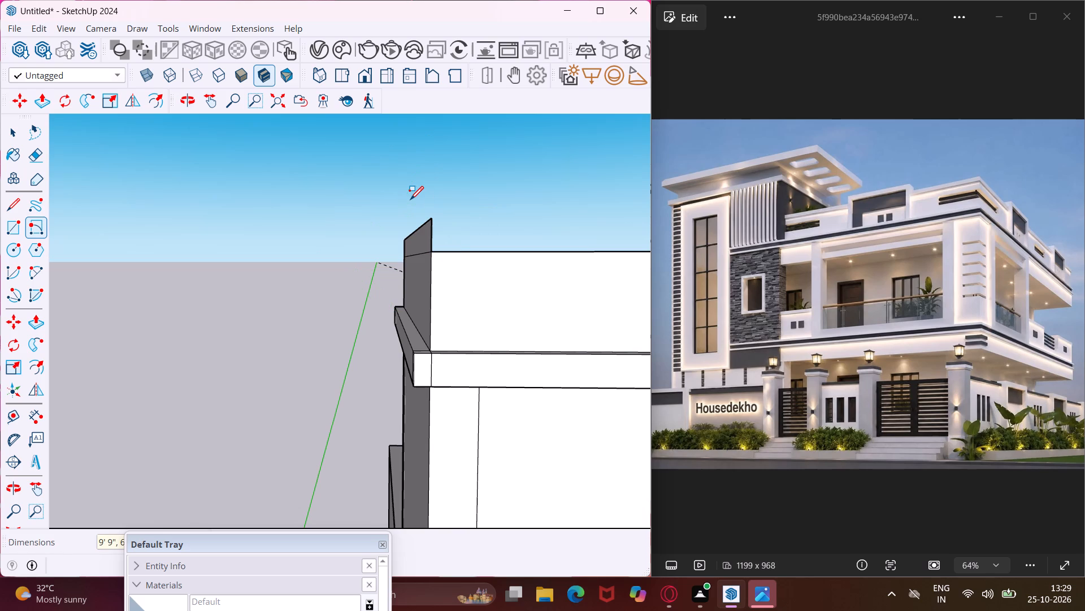
pyautogui.press('Escape')
pyautogui.press('space')
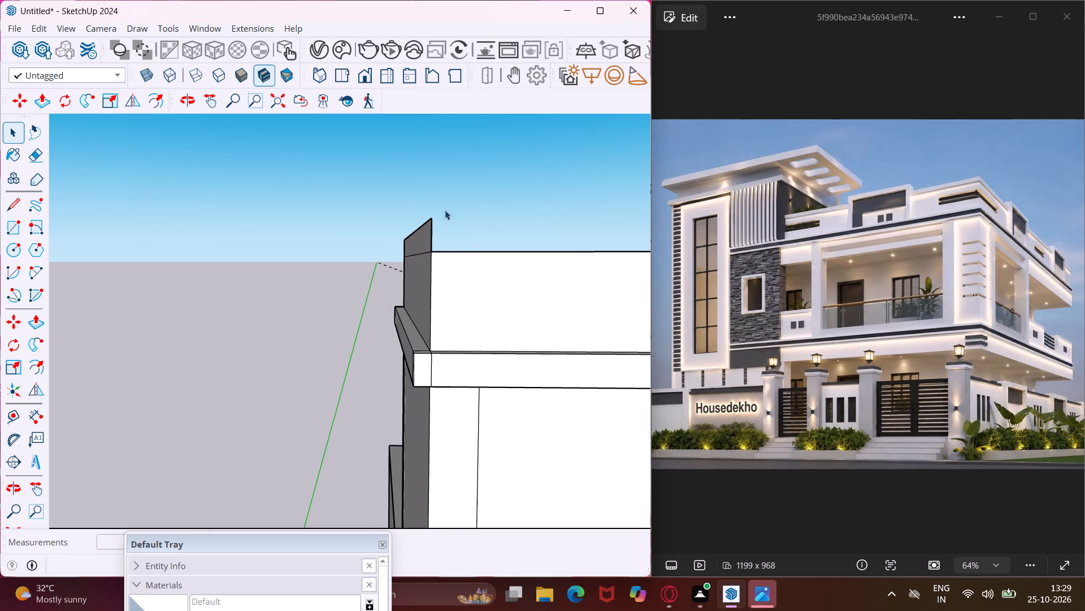
# Push/Pull the 6" high rectangle about 11'9" across the tower to the ledge's far corner, forming a solid roof slab.
pyautogui.moveTo(445, 210); pyautogui.dragTo(305, 250, button='middle')
pyautogui.click(224, 289)
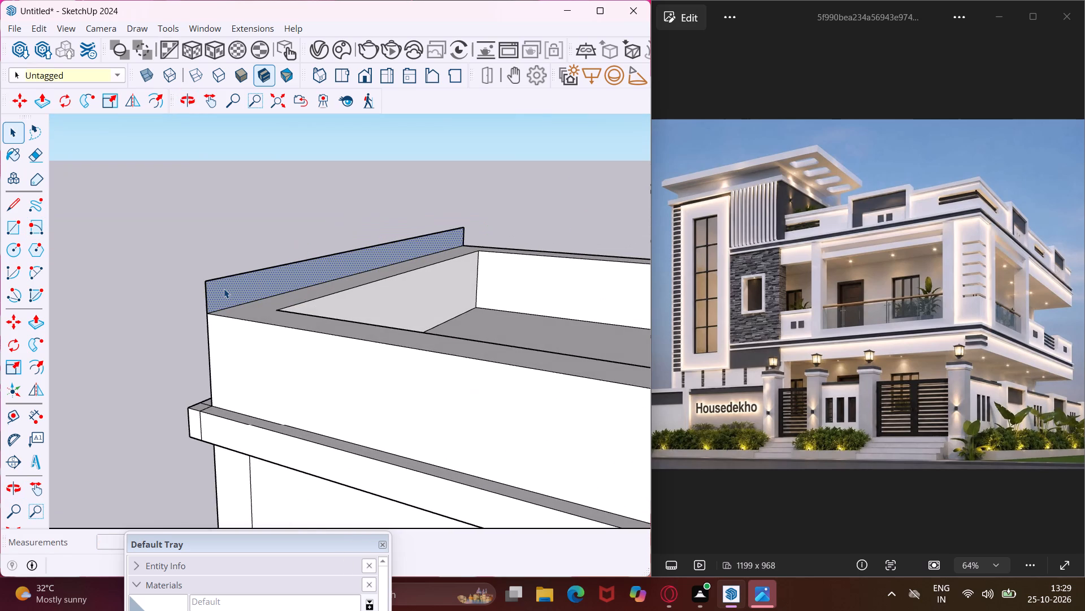
pyautogui.press('p')
pyautogui.click(224, 289)
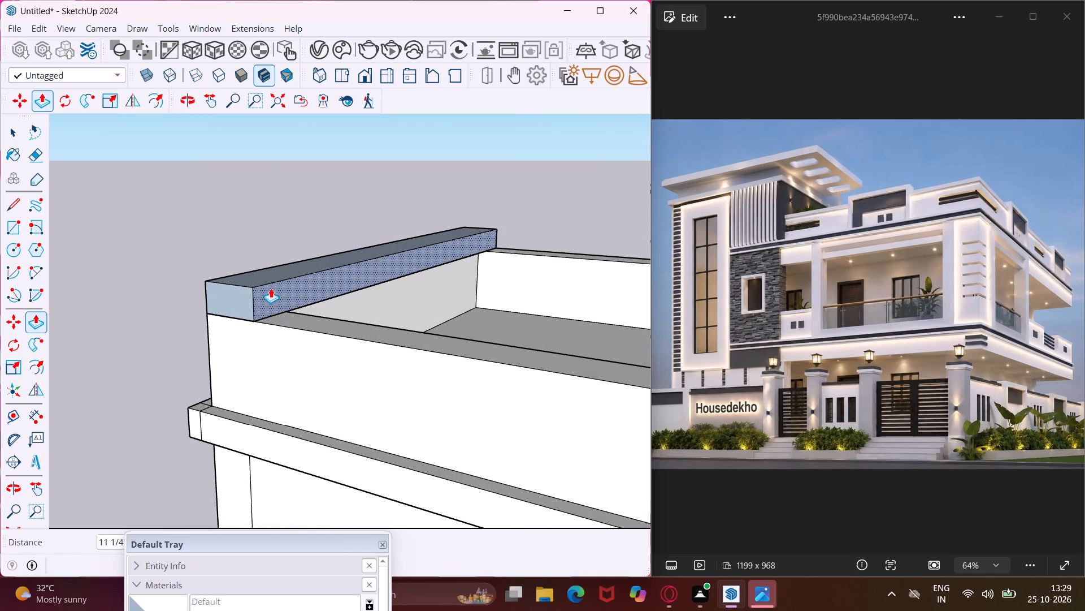
pyautogui.scroll(-11, 263, 292)
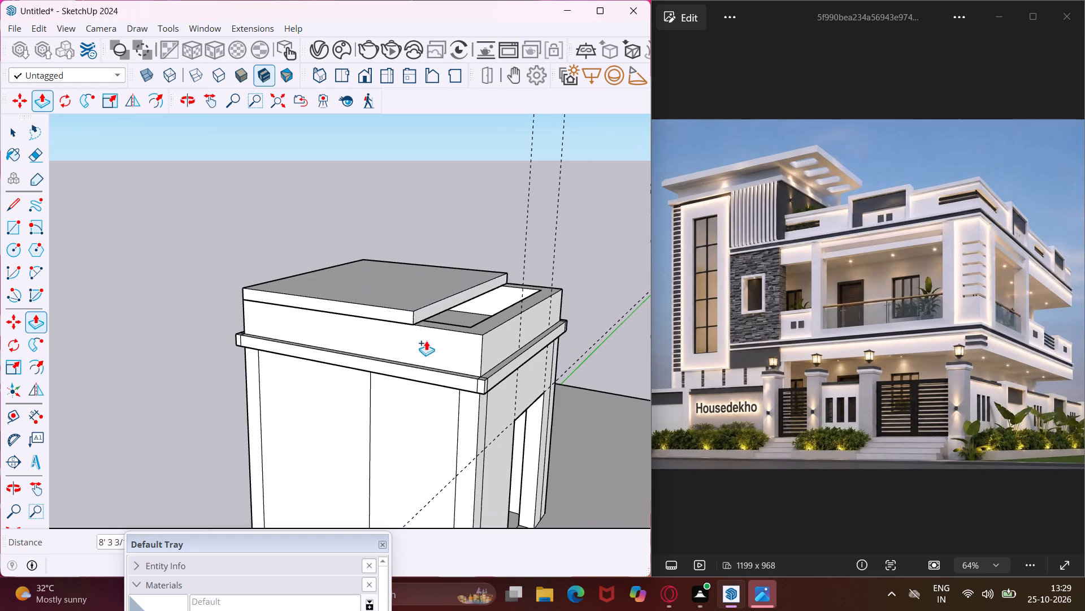
pyautogui.click(491, 381)
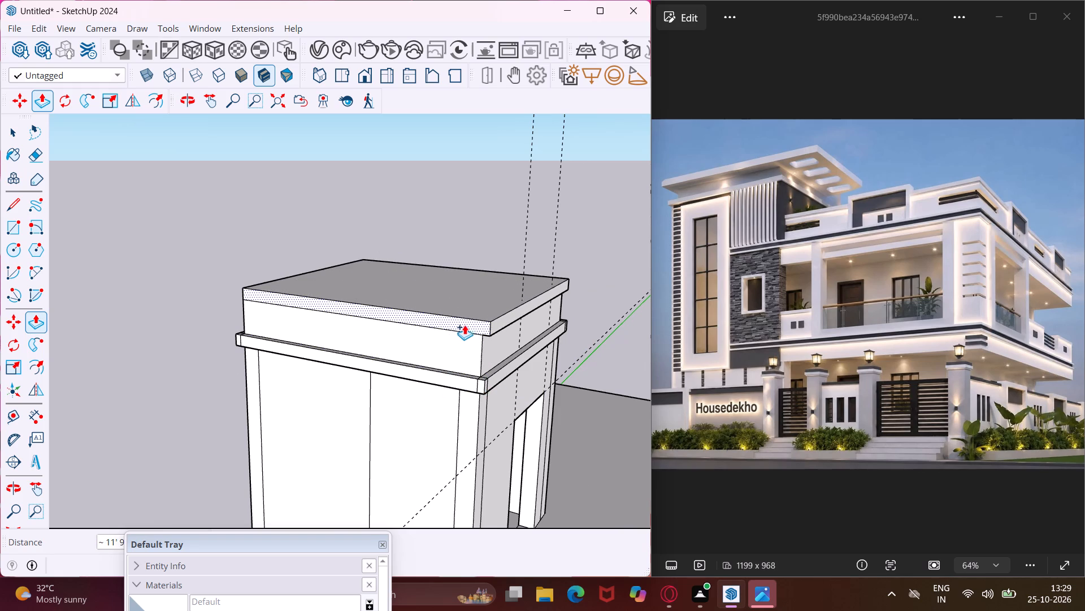
# Extend two adjacent sides of the roof slab by about 3 1/8" to match the ledge below, filling the corner between them.
pyautogui.scroll(9, 467, 322)
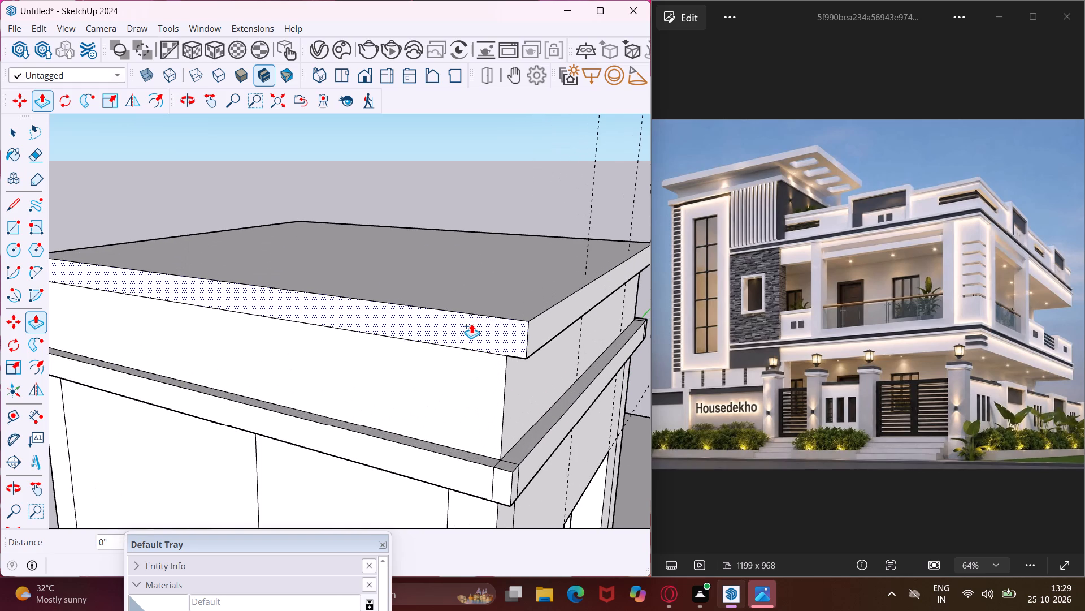
pyautogui.click(471, 324)
pyautogui.click(512, 472)
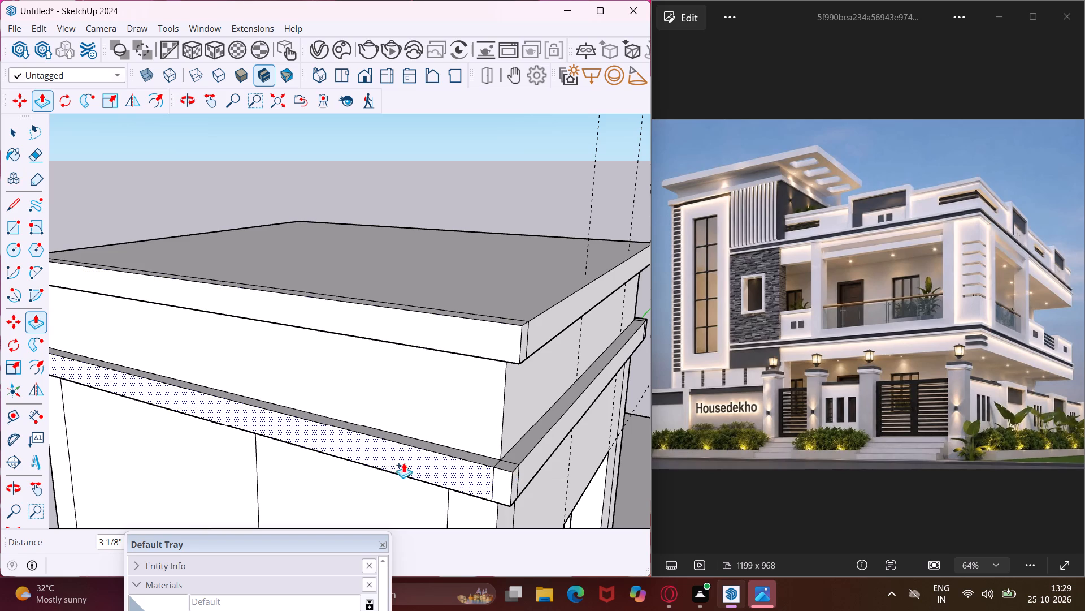
pyautogui.moveTo(387, 458); pyautogui.dragTo(591, 476, button='middle')
pyautogui.scroll(-5, 587, 470)
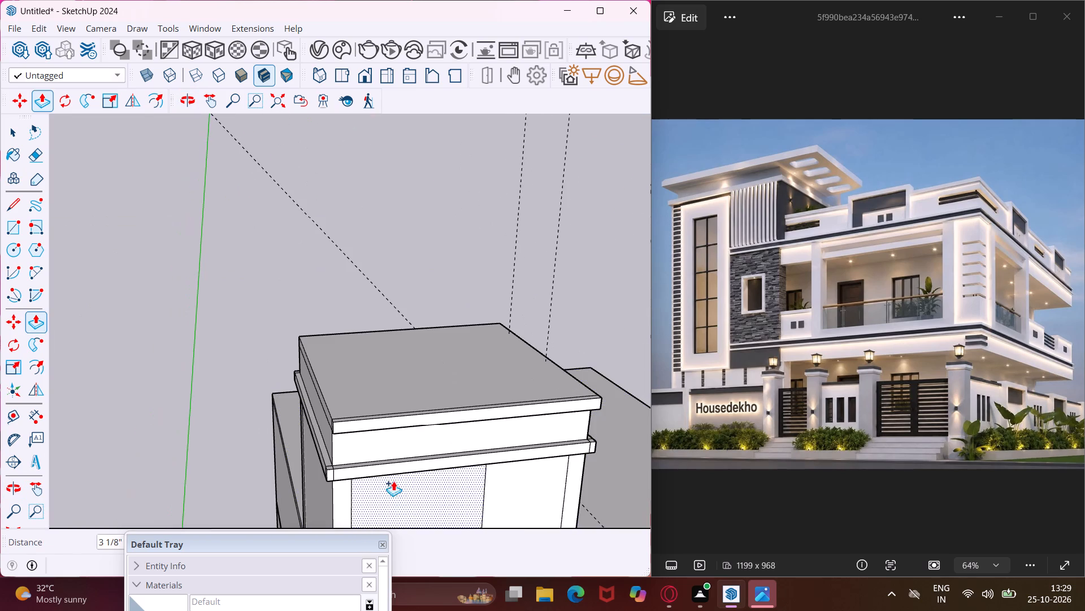
pyautogui.moveTo(319, 468); pyautogui.dragTo(452, 461, button='middle')
pyautogui.scroll(8, 422, 414)
pyautogui.click(424, 406)
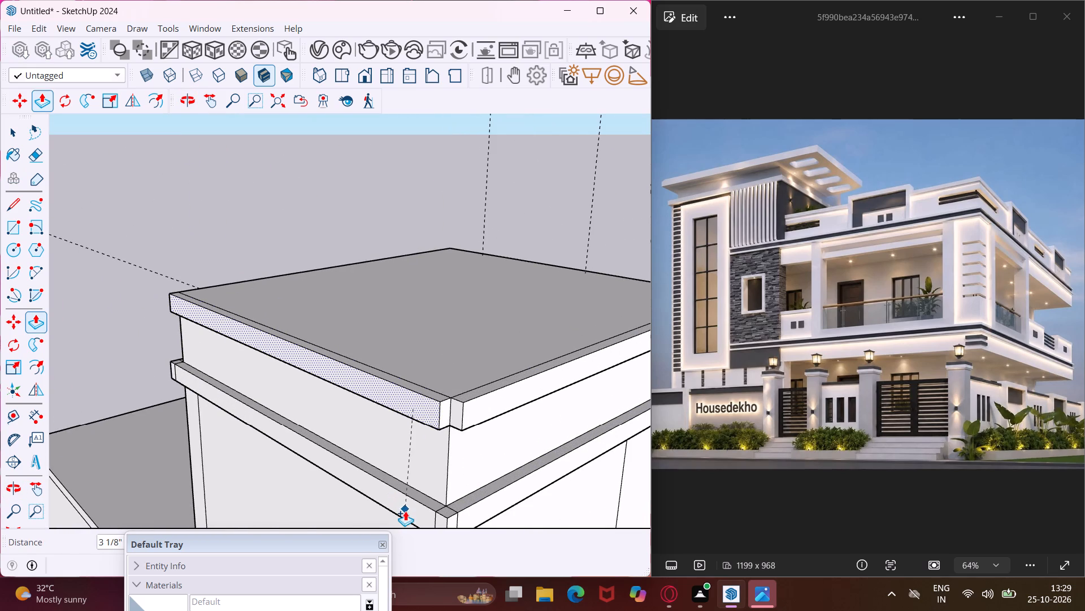
pyautogui.click(405, 511)
pyautogui.click(458, 414)
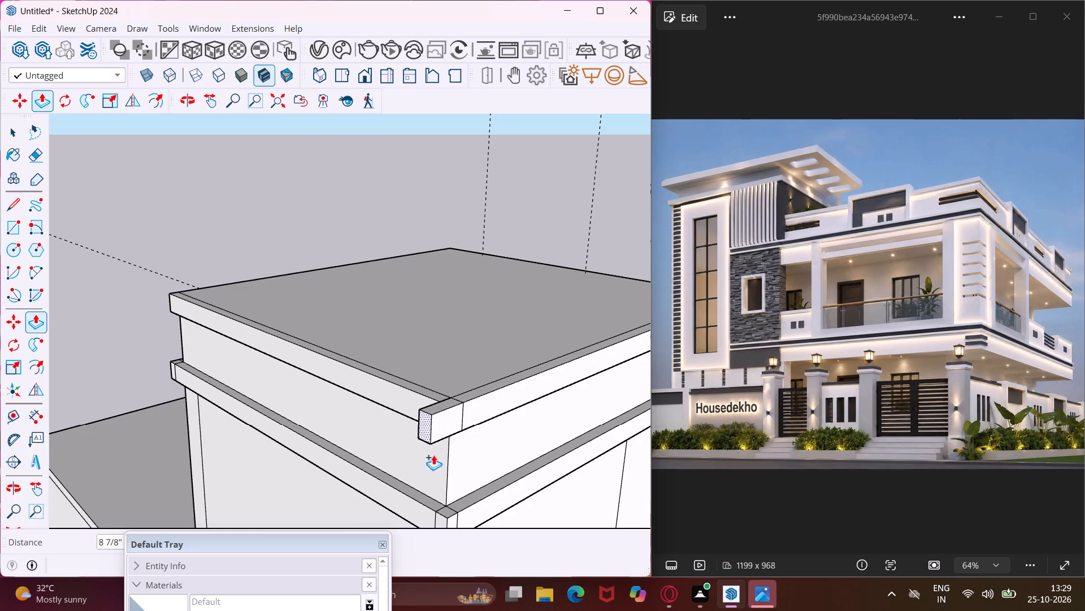
pyautogui.click(418, 513)
# Extend the third side of the roof slab to the ledge line below and pull its corner piece flush.
pyautogui.moveTo(398, 487); pyautogui.dragTo(558, 497, button='middle')
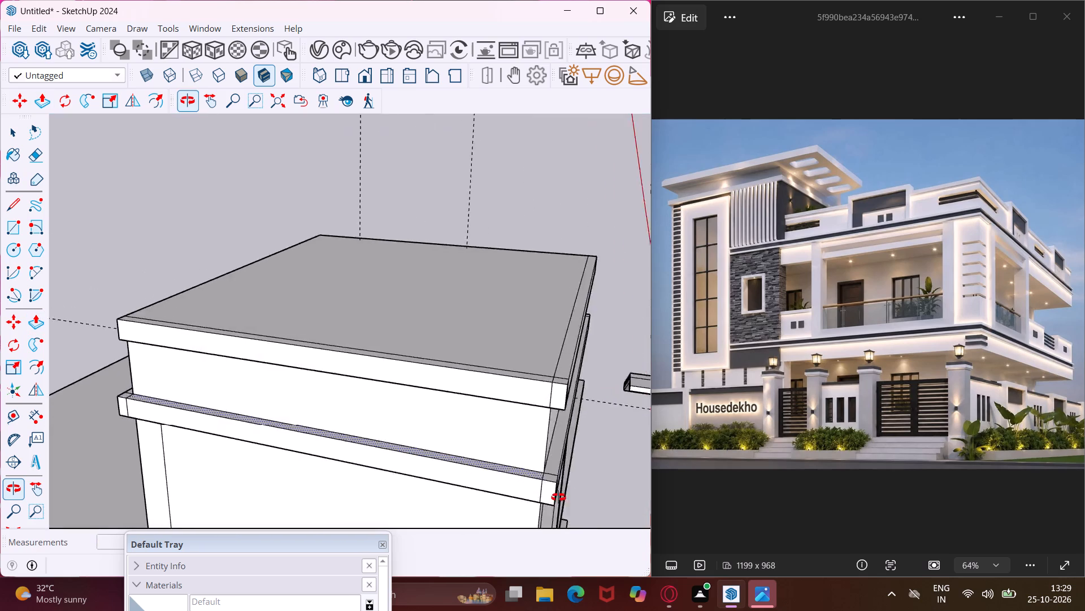
pyautogui.moveTo(558, 497); pyautogui.dragTo(662, 482, button='middle')
pyautogui.moveTo(244, 412); pyautogui.dragTo(493, 390, button='middle')
pyautogui.scroll(3, 459, 377)
pyautogui.click(448, 333)
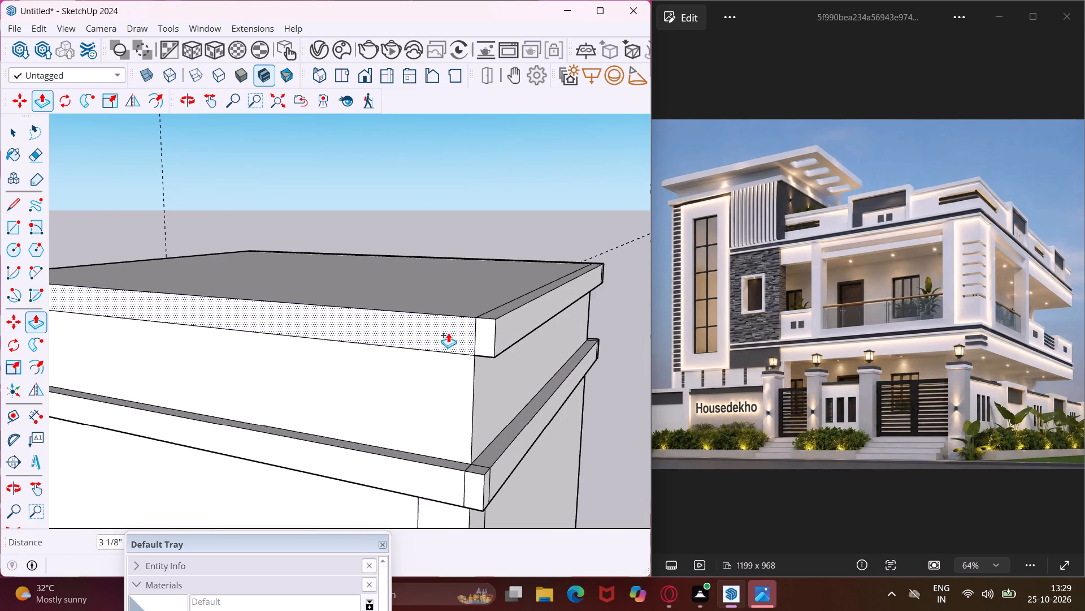
pyautogui.click(455, 487)
pyautogui.click(481, 338)
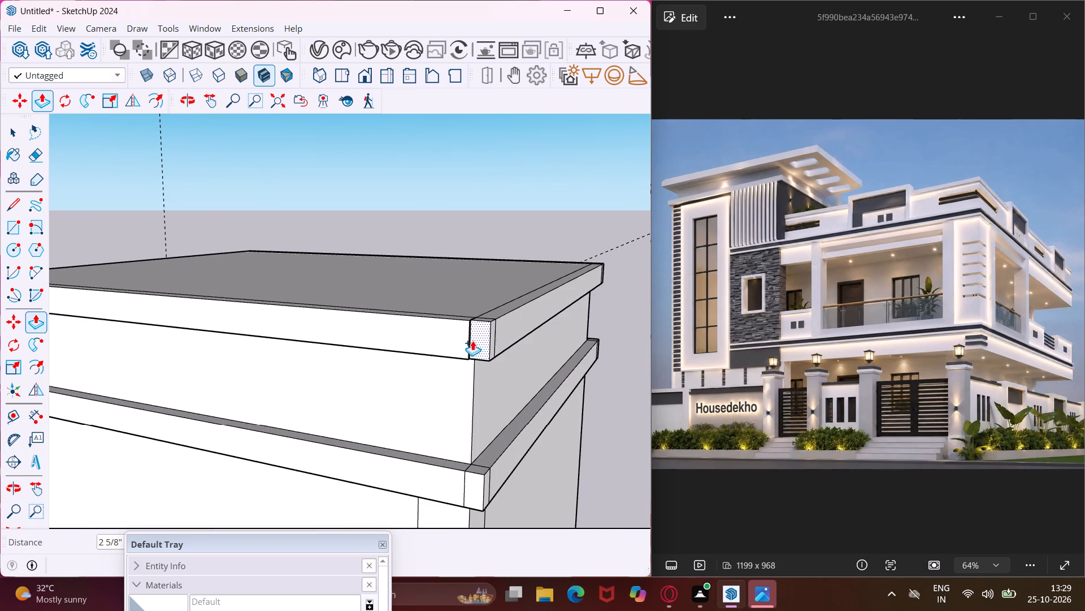
pyautogui.click(446, 321)
# Extend the roof slab's edge on the tower's door side outward by 2'.
pyautogui.scroll(-4, 407, 345)
pyautogui.scroll(1, 407, 345)
pyautogui.moveTo(407, 345); pyautogui.dragTo(478, 373, button='middle')
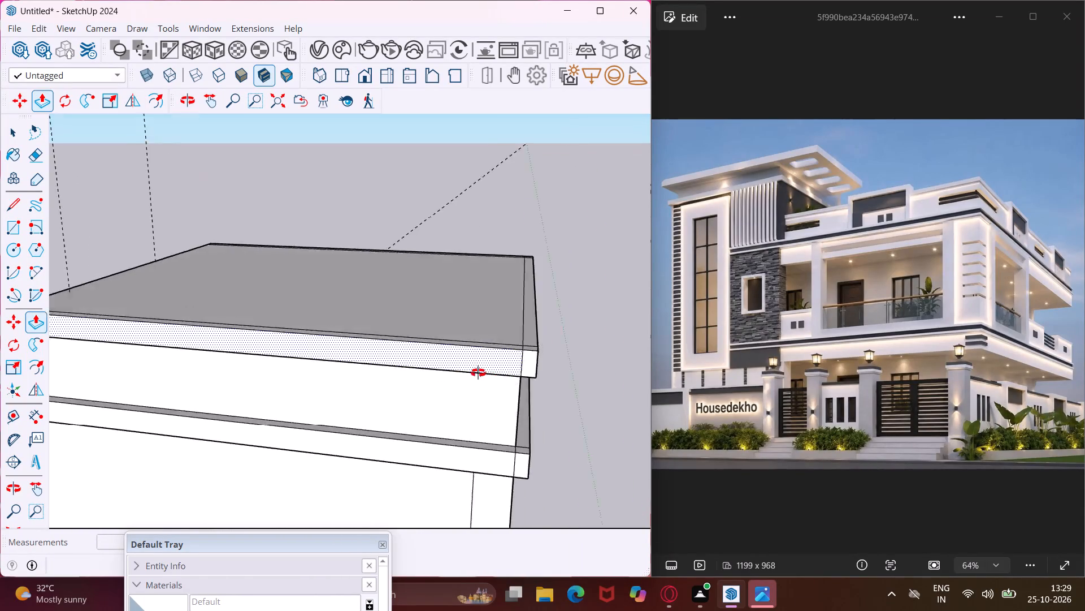
pyautogui.moveTo(478, 373); pyautogui.dragTo(679, 380, button='middle')
pyautogui.moveTo(151, 472); pyautogui.dragTo(429, 453, button='middle')
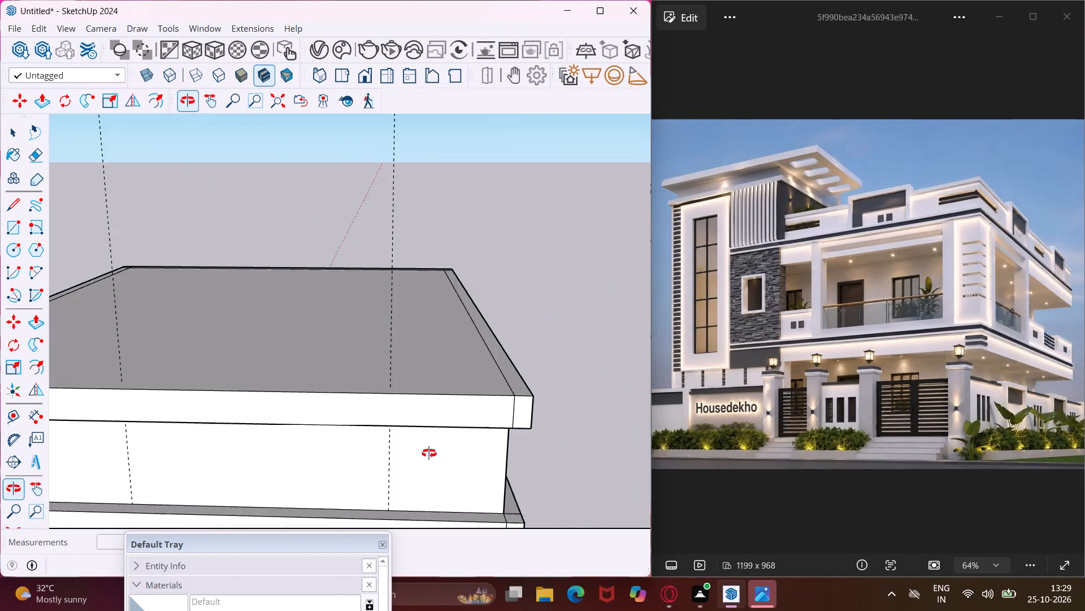
pyautogui.moveTo(429, 453); pyautogui.dragTo(441, 450, button='middle')
pyautogui.scroll(-4, 441, 425)
pyautogui.moveTo(400, 423); pyautogui.dragTo(554, 393, button='middle')
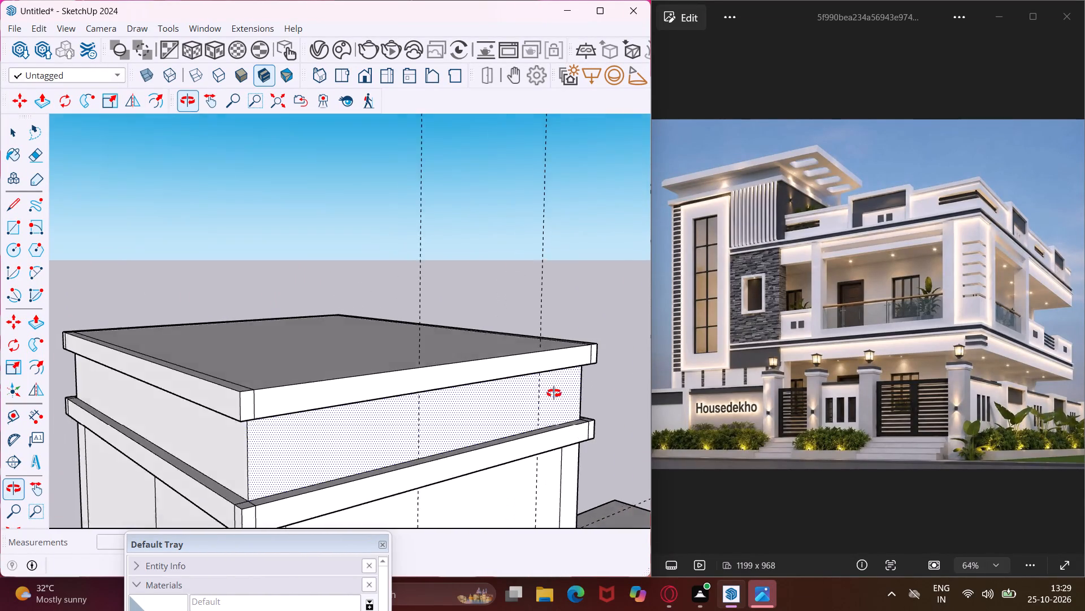
pyautogui.moveTo(554, 393); pyautogui.dragTo(563, 390, button='middle')
pyautogui.scroll(3, 353, 390)
pyautogui.click(353, 390)
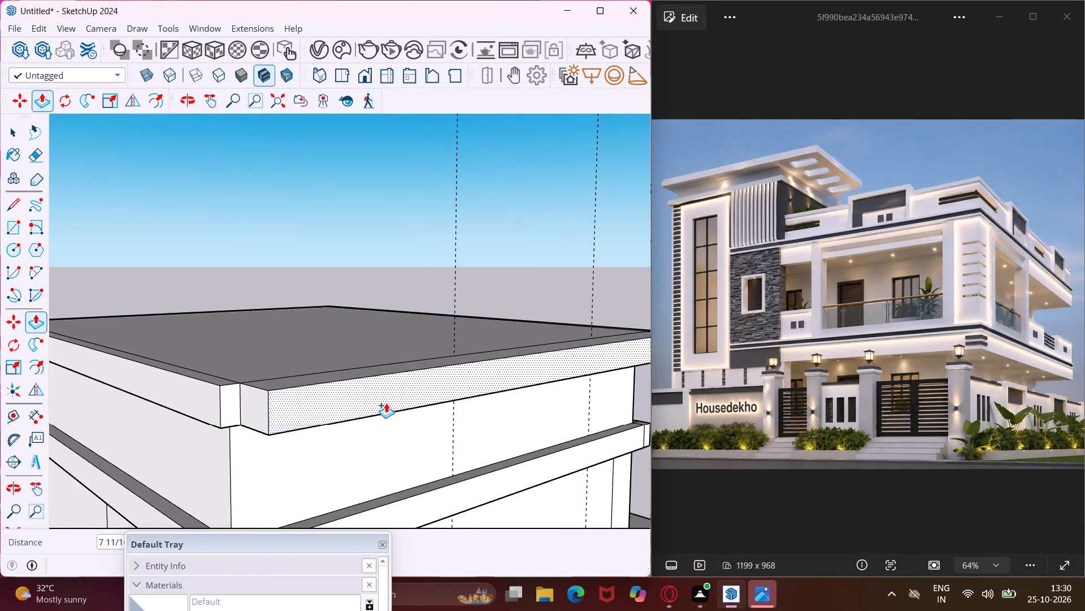
pyautogui.scroll(-3, 388, 404)
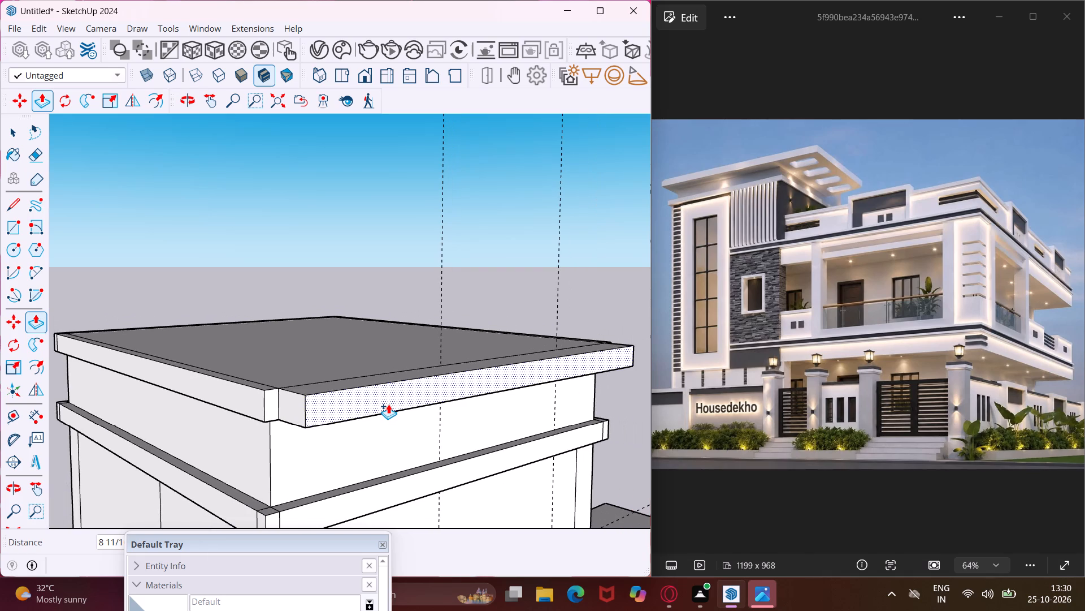
pyautogui.write("2'")
pyautogui.press('Return')
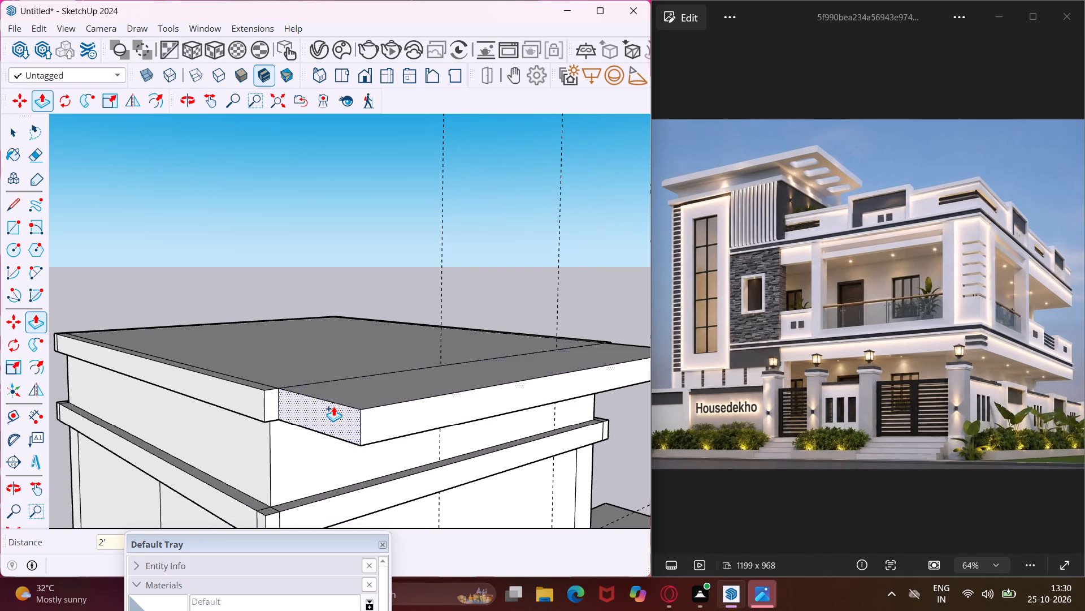
# Extend the narrow strips at both ends of the slab's door side by 2' to square off the overhang.
pyautogui.scroll(4, 319, 406)
pyautogui.click(253, 403)
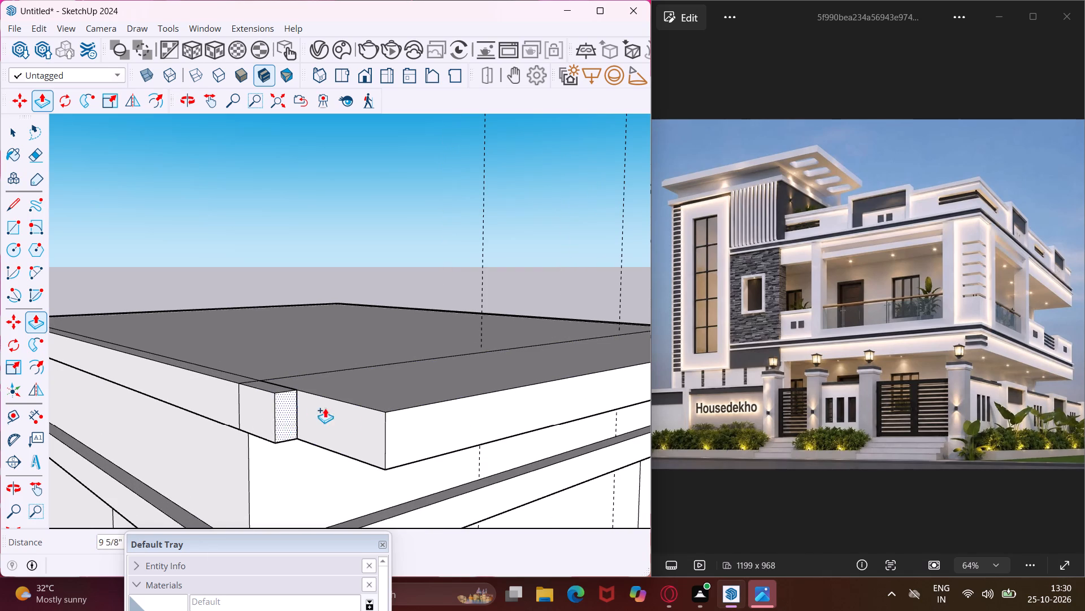
pyautogui.click(386, 415)
pyautogui.moveTo(422, 407); pyautogui.dragTo(347, 403, button='middle')
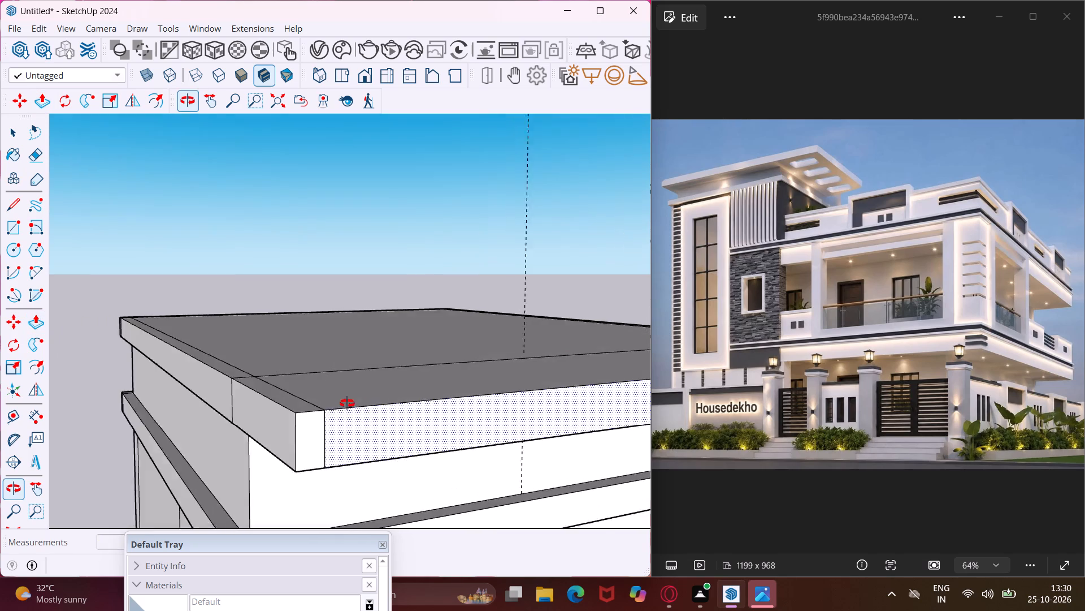
pyautogui.moveTo(347, 403); pyautogui.dragTo(68, 453, button='middle')
pyautogui.scroll(-9, 86, 444)
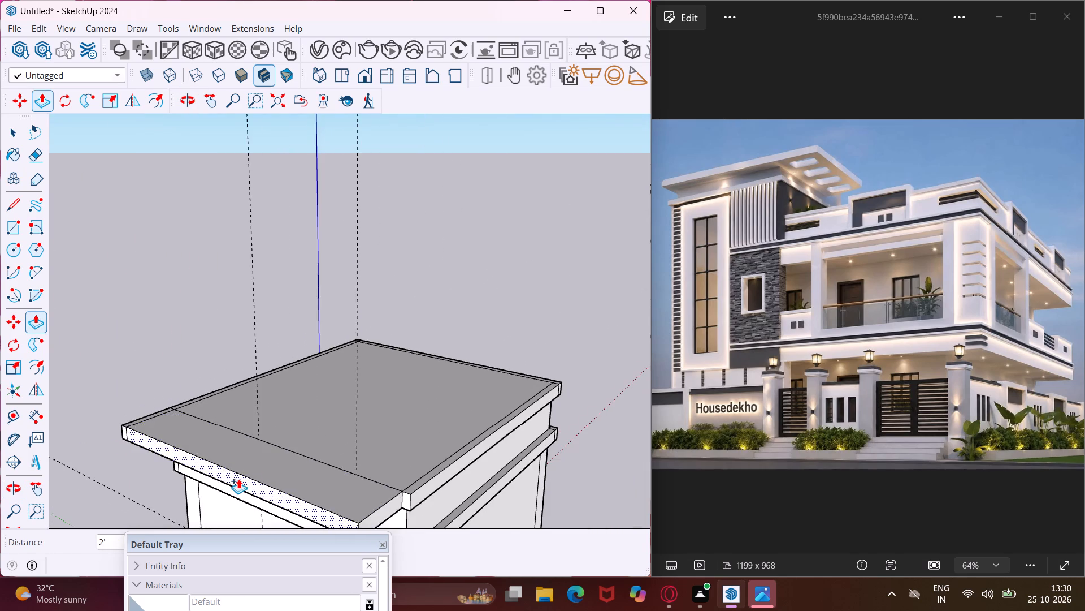
pyautogui.moveTo(245, 479); pyautogui.dragTo(261, 391, button='middle')
pyautogui.scroll(3, 429, 394)
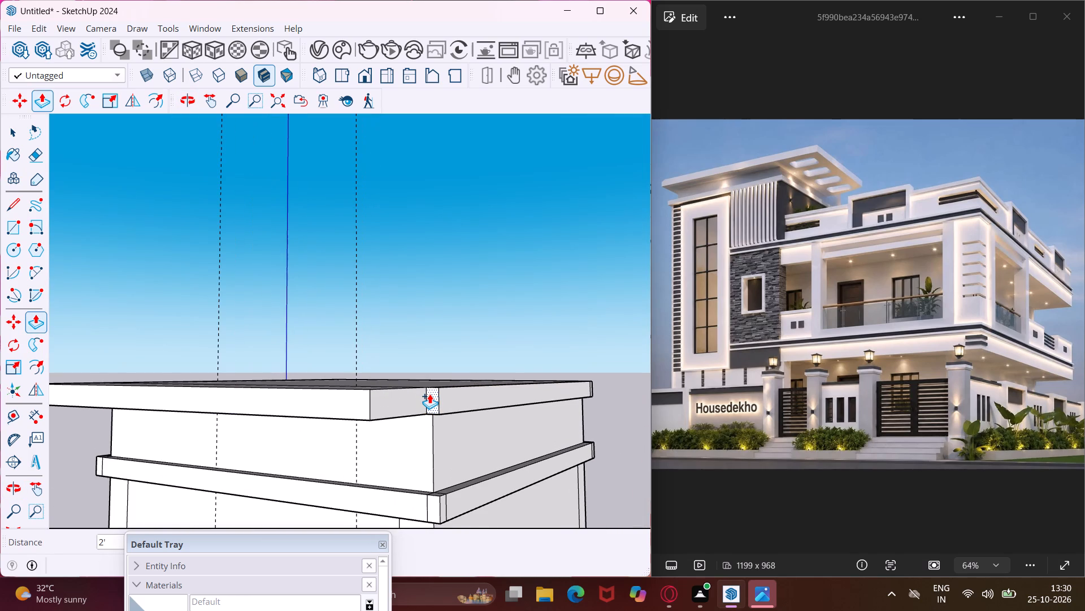
pyautogui.click(429, 394)
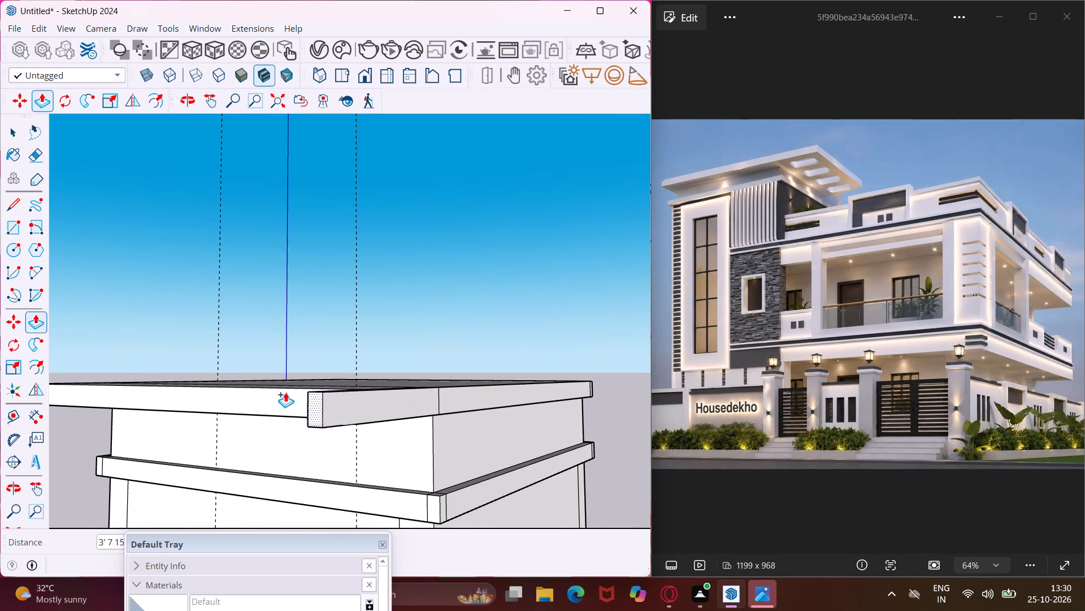
pyautogui.moveTo(284, 392); pyautogui.dragTo(571, 405, button='middle')
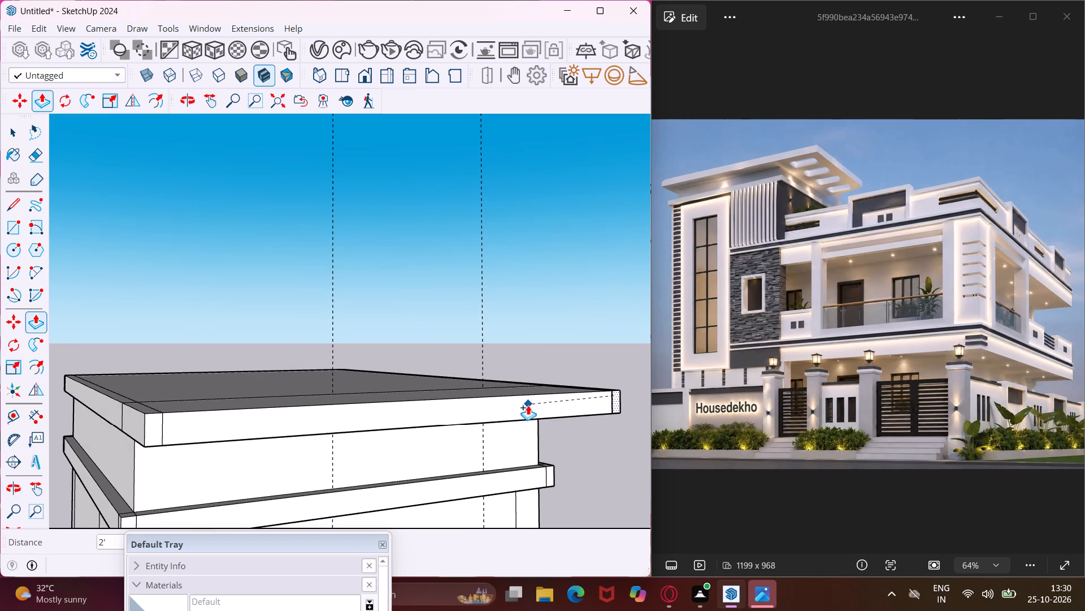
pyautogui.click(528, 405)
pyautogui.moveTo(333, 445); pyautogui.dragTo(385, 373, button='middle')
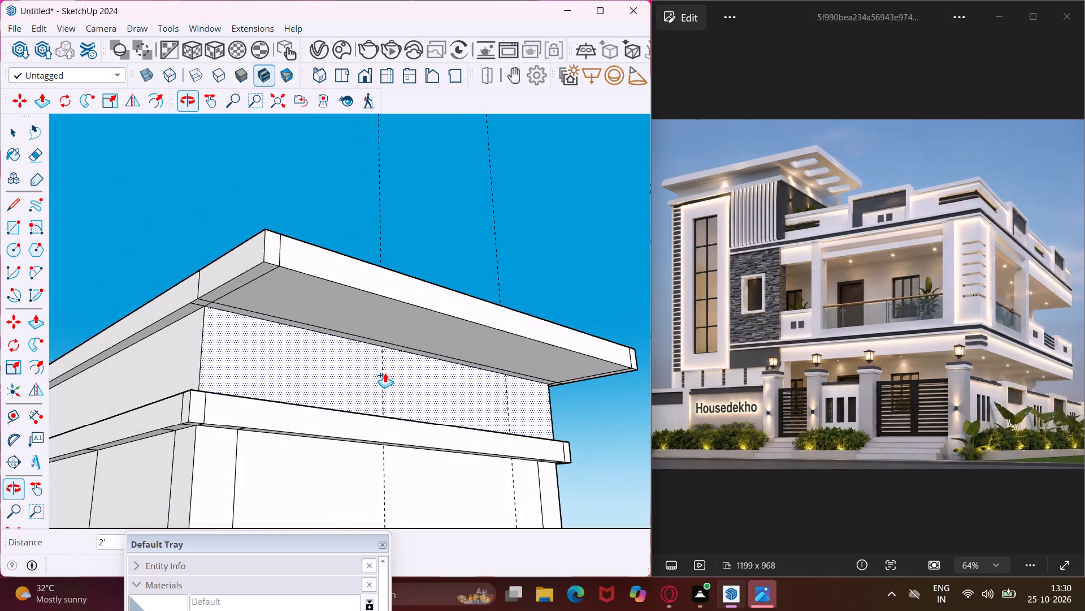
pyautogui.scroll(-5, 385, 373)
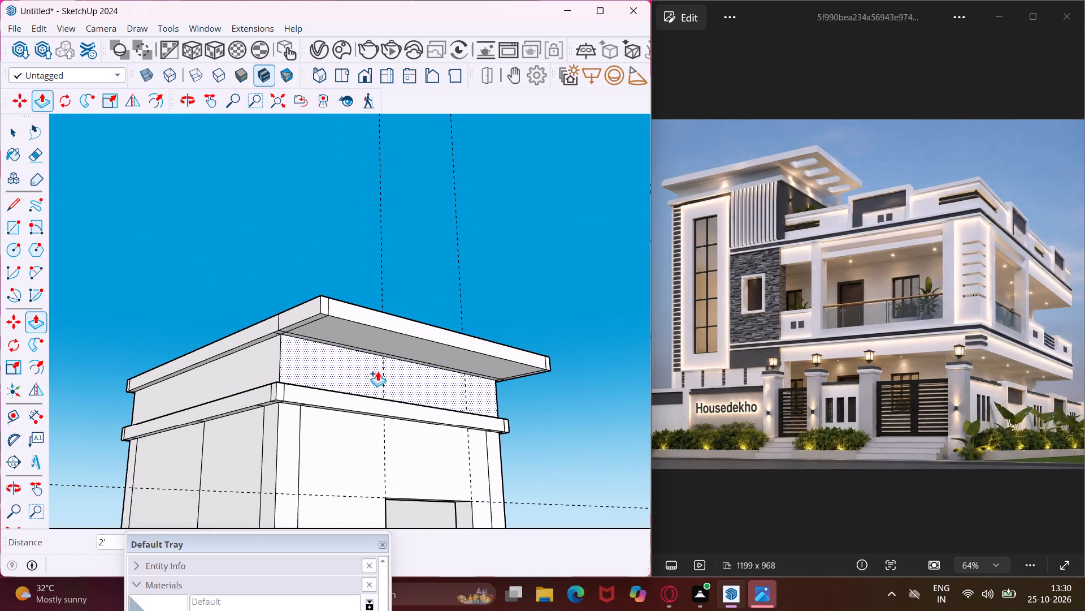
# Extend the roof slab's side next to the door-side overhang outward by about 4 13/16", bringing the overhang's end strip flush with it.
pyautogui.moveTo(300, 362); pyautogui.dragTo(333, 415, button='middle')
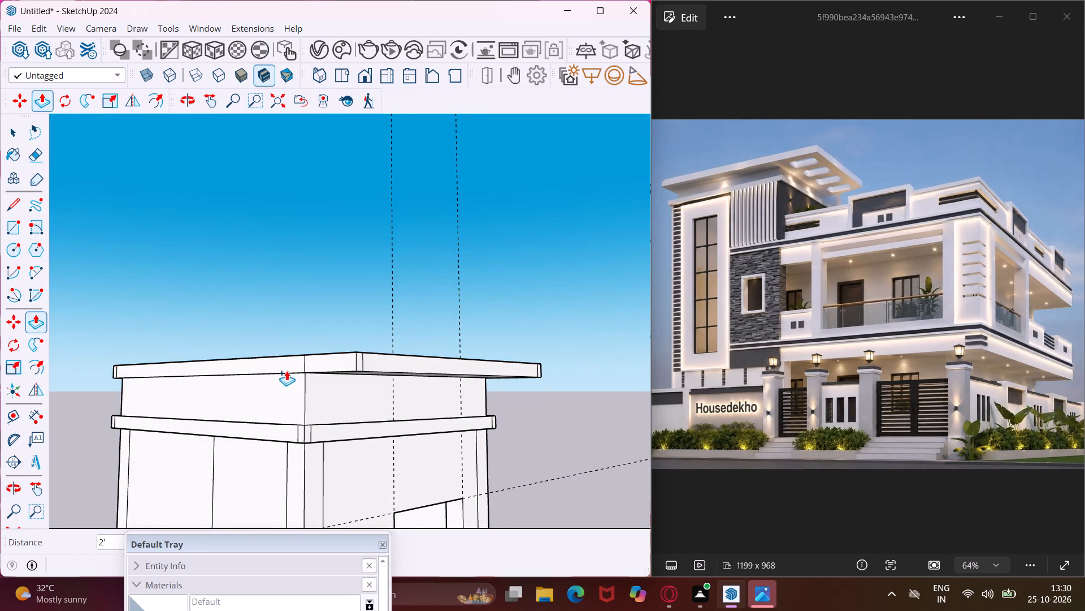
pyautogui.scroll(6, 302, 356)
pyautogui.click(296, 358)
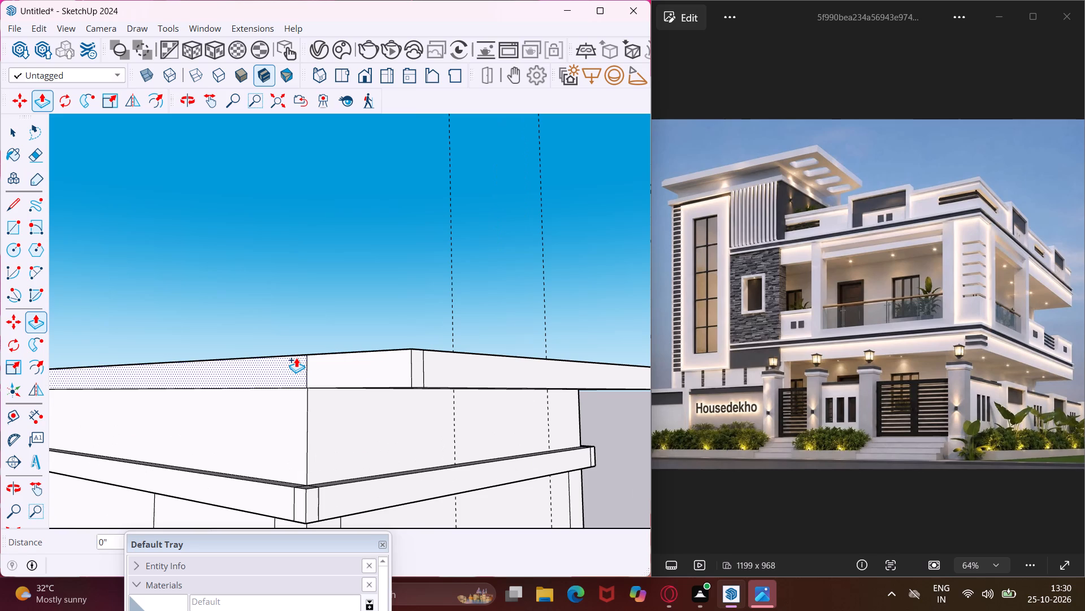
pyautogui.click(276, 369)
pyautogui.click(342, 365)
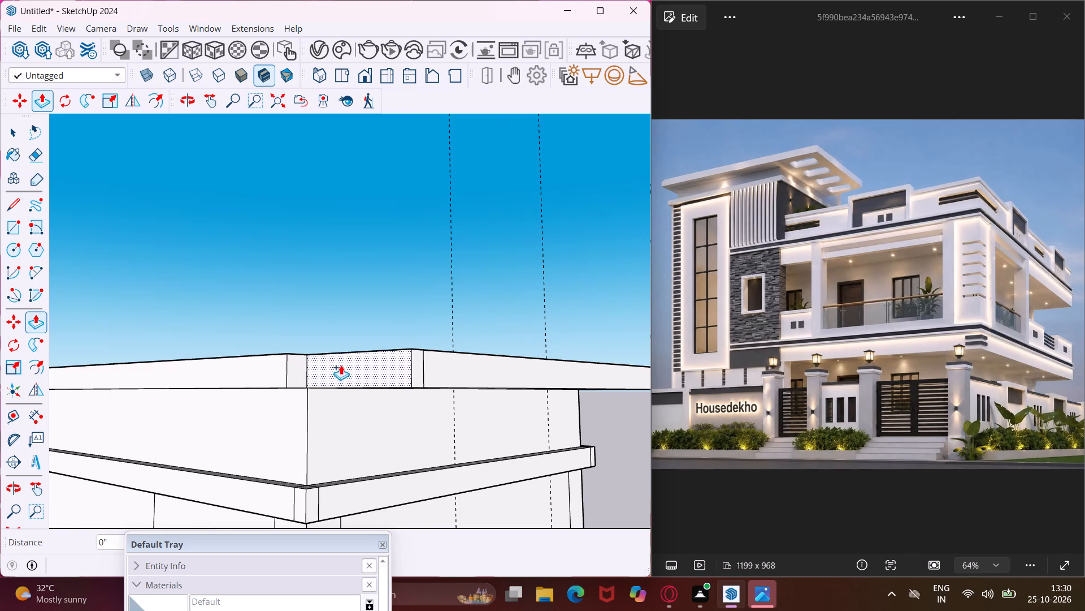
pyautogui.moveTo(289, 364); pyautogui.dragTo(486, 420, button='middle')
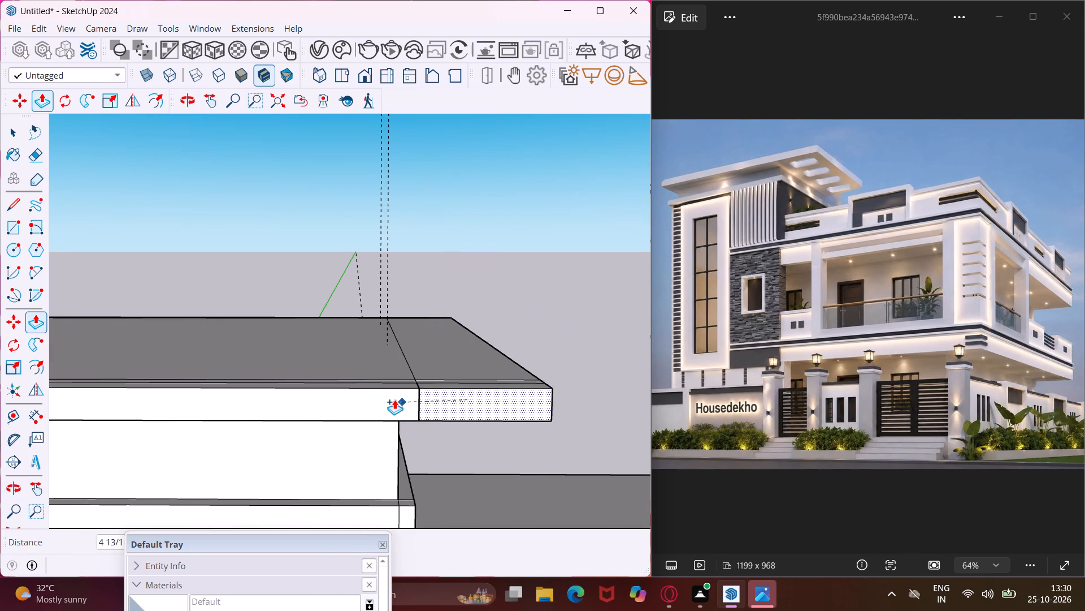
pyautogui.click(394, 399)
# Extend the slab's side opposite the door overhang by the same distance, pulling its end pieces out to fill the corner.
pyautogui.moveTo(494, 395); pyautogui.dragTo(419, 408, button='middle')
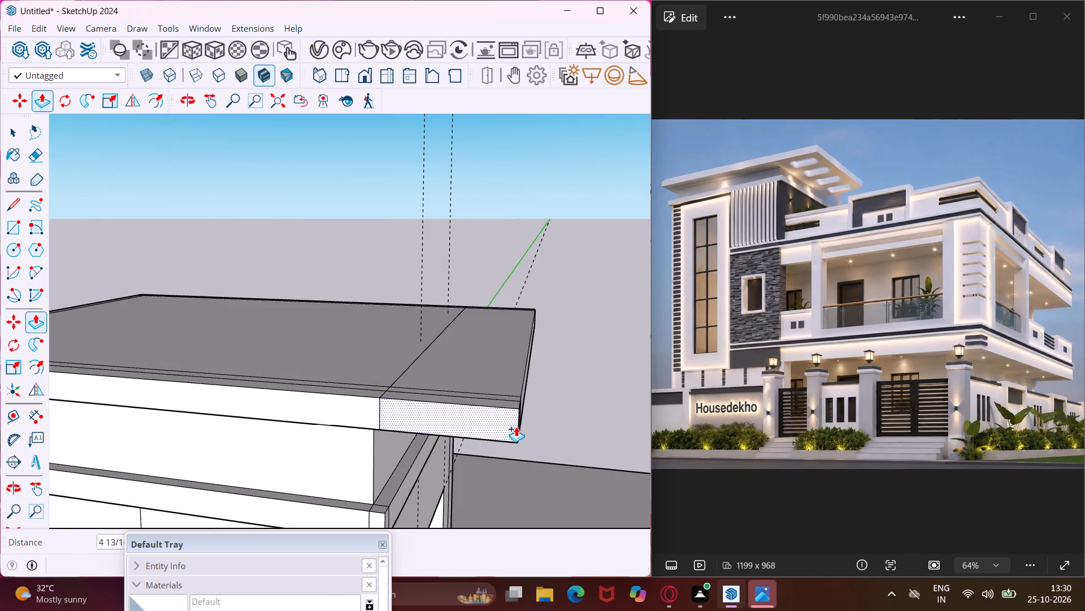
pyautogui.scroll(4, 528, 421)
pyautogui.scroll(-4, 514, 414)
pyautogui.scroll(-6, 330, 399)
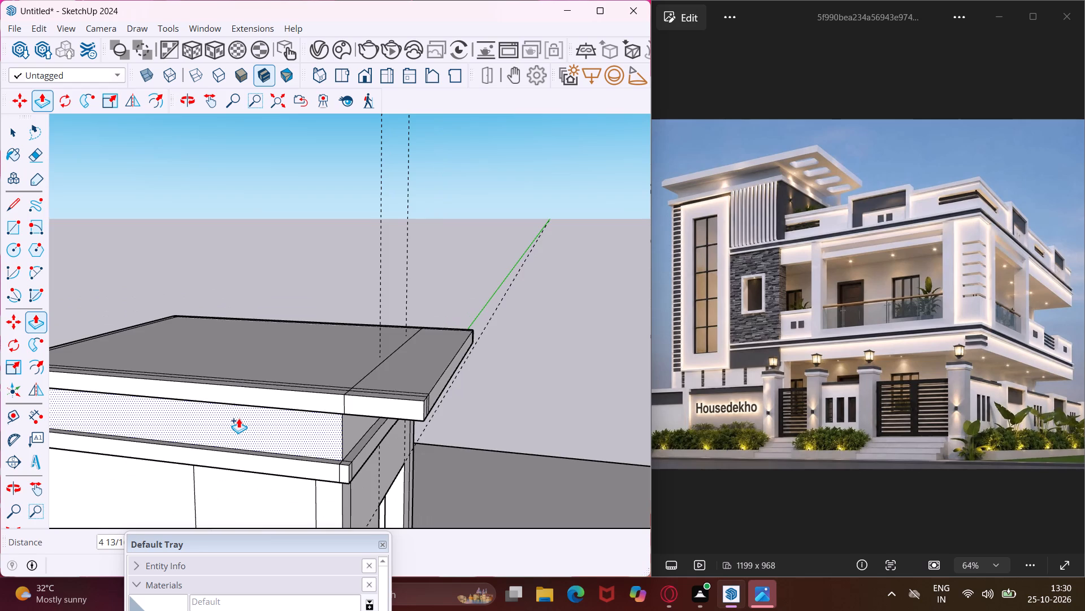
pyautogui.moveTo(238, 418); pyautogui.dragTo(591, 396, button='middle')
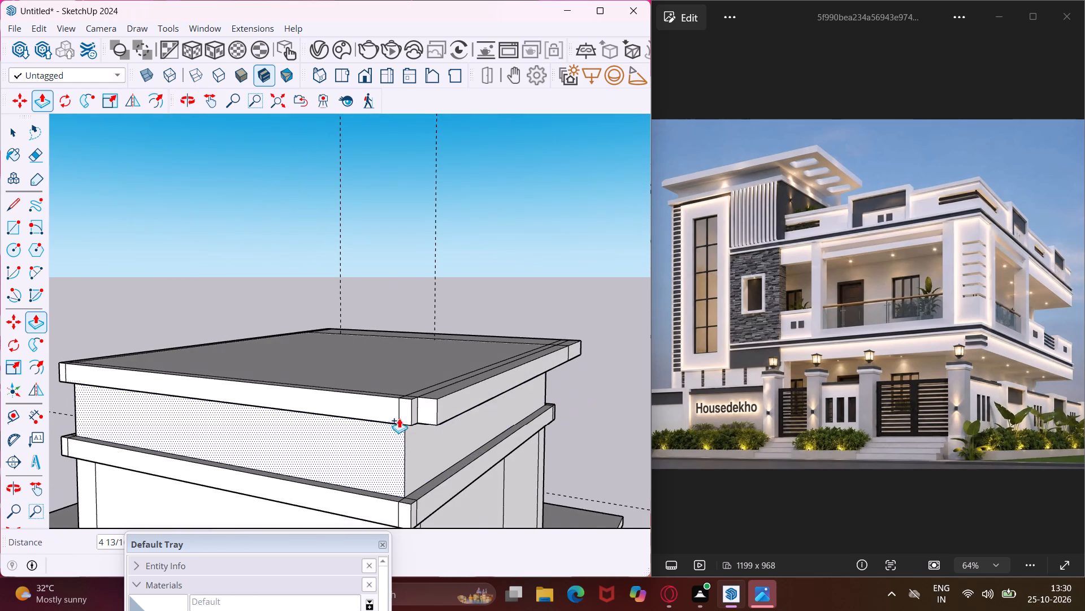
pyautogui.scroll(7, 412, 412)
pyautogui.doubleClick(418, 411)
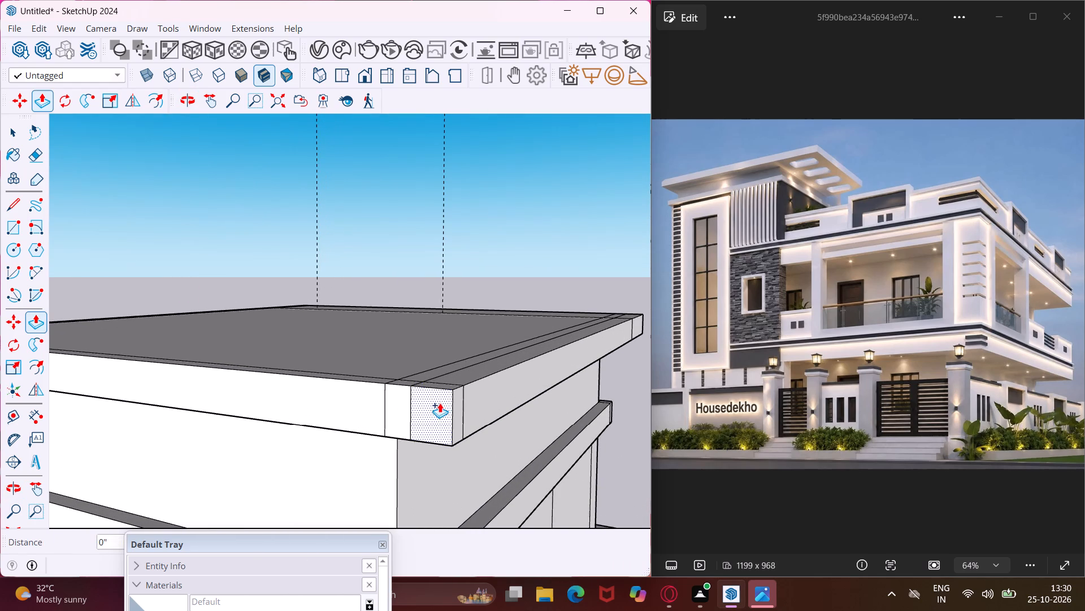
pyautogui.doubleClick(368, 402)
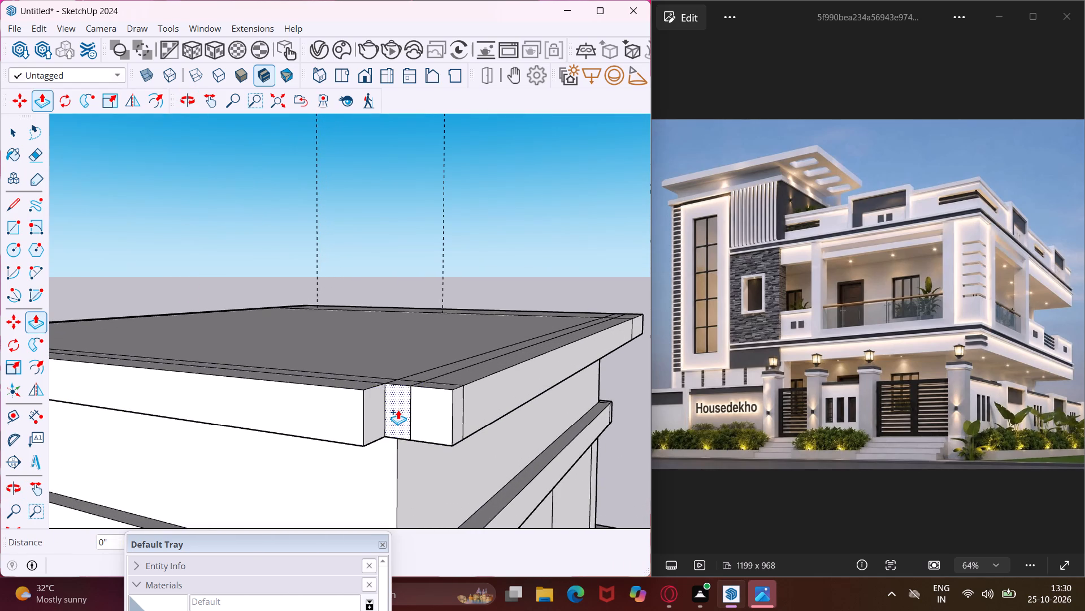
pyautogui.doubleClick(398, 410)
pyautogui.doubleClick(429, 415)
# Extend the remaining side of the roof slab by the same distance and pull out the narrow strips at its corner.
pyautogui.scroll(1, 358, 404)
pyautogui.moveTo(358, 404); pyautogui.dragTo(393, 412, button='middle')
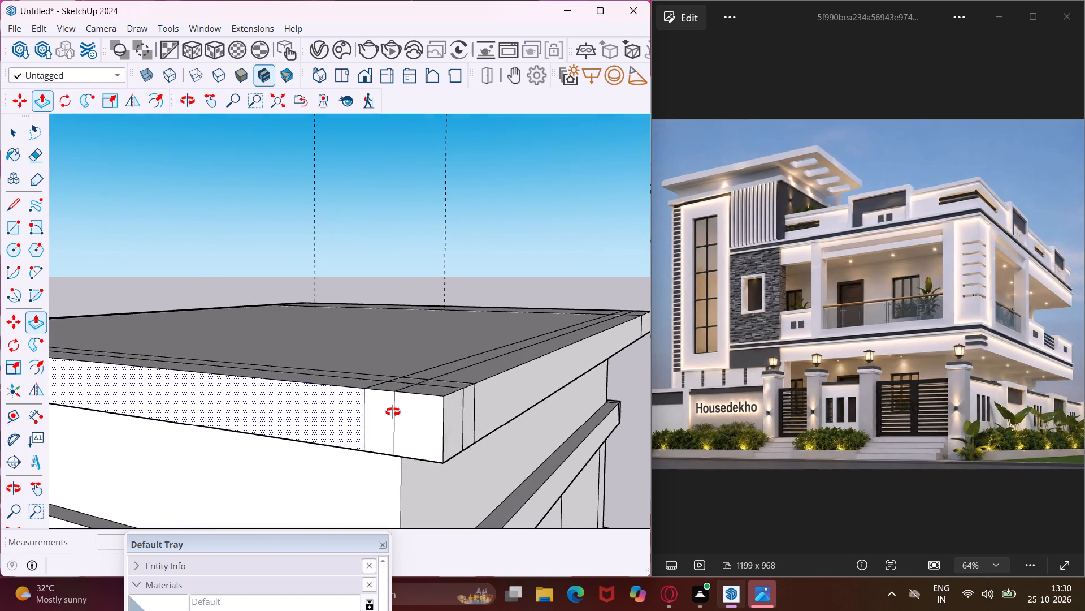
pyautogui.moveTo(393, 412); pyautogui.dragTo(530, 419, button='middle')
pyautogui.scroll(1, 530, 419)
pyautogui.scroll(-9, 530, 419)
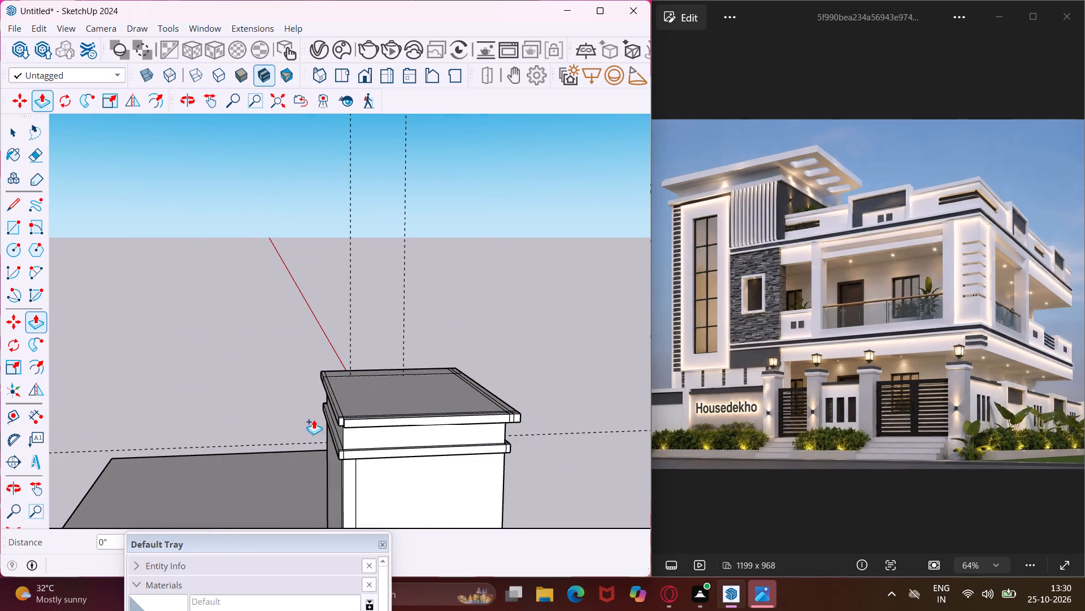
pyautogui.scroll(13, 331, 406)
pyautogui.doubleClick(346, 434)
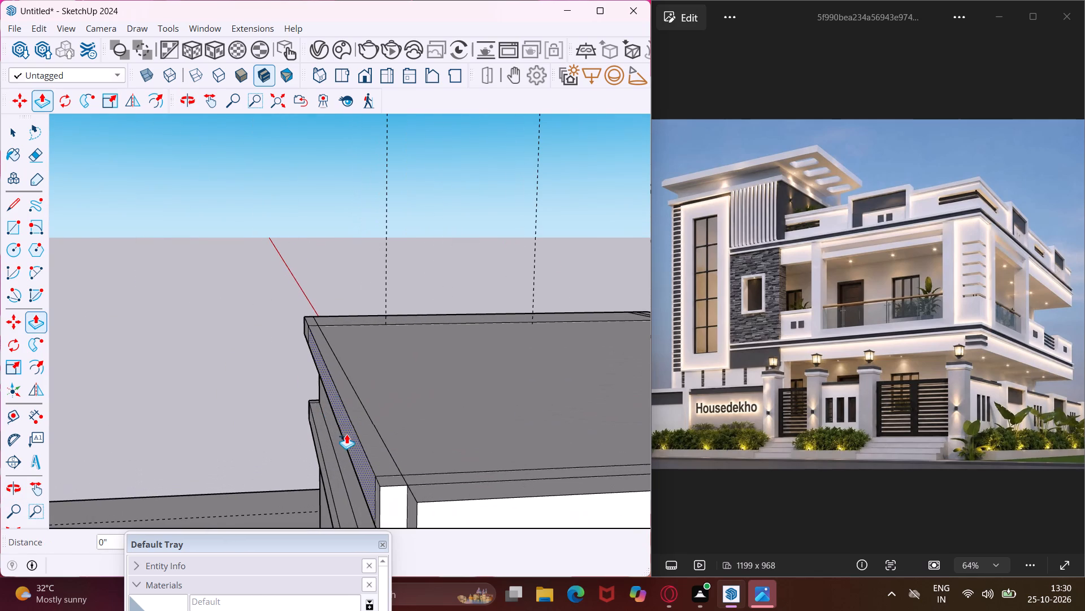
pyautogui.moveTo(376, 478); pyautogui.dragTo(481, 420, button='middle')
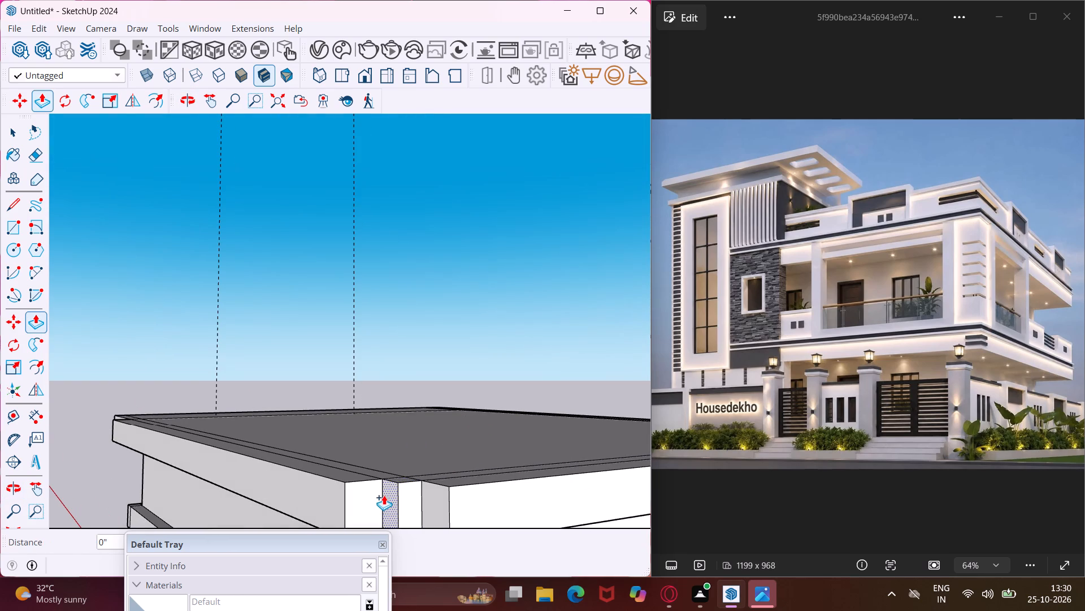
pyautogui.doubleClick(384, 495)
pyautogui.doubleClick(432, 493)
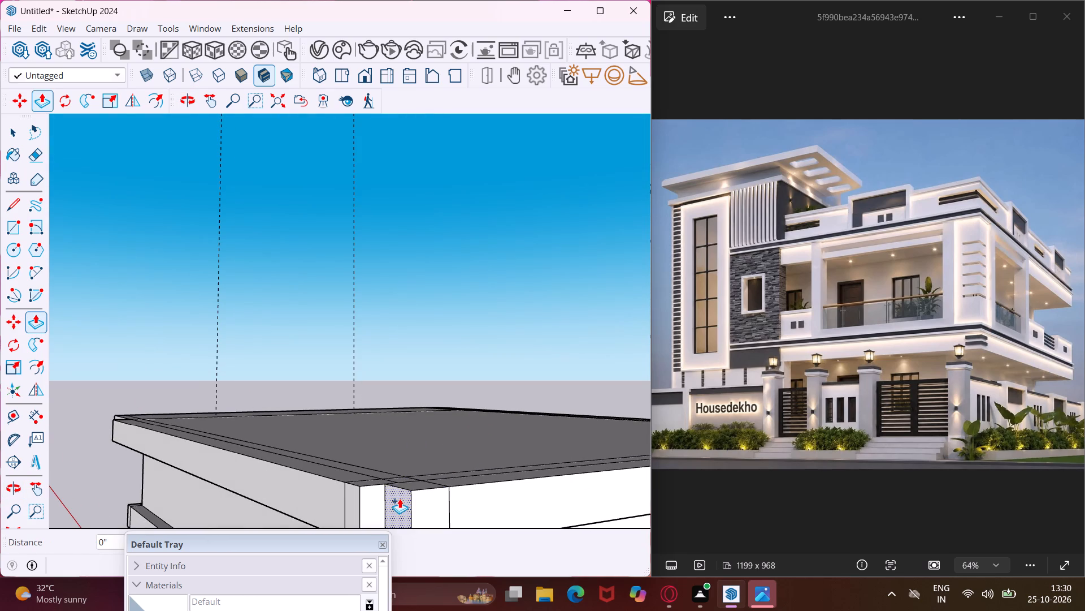
pyautogui.doubleClick(400, 498)
# Push and pull the uneven corner block of the roof slab to line it up with the two adjoining sides.
pyautogui.moveTo(358, 498); pyautogui.dragTo(528, 470, button='middle')
pyautogui.scroll(1, 523, 466)
pyautogui.scroll(-4, 509, 458)
pyautogui.click(453, 477)
pyautogui.moveTo(405, 475); pyautogui.dragTo(431, 488, button='middle')
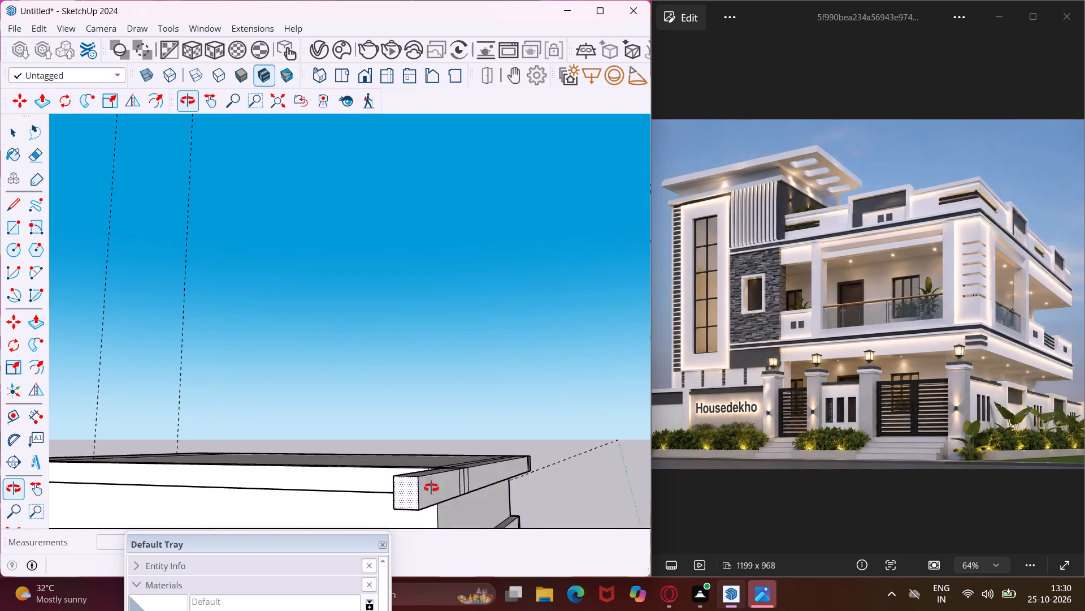
pyautogui.moveTo(431, 488); pyautogui.dragTo(571, 480, button='middle')
pyautogui.scroll(1, 558, 477)
pyautogui.click(324, 471)
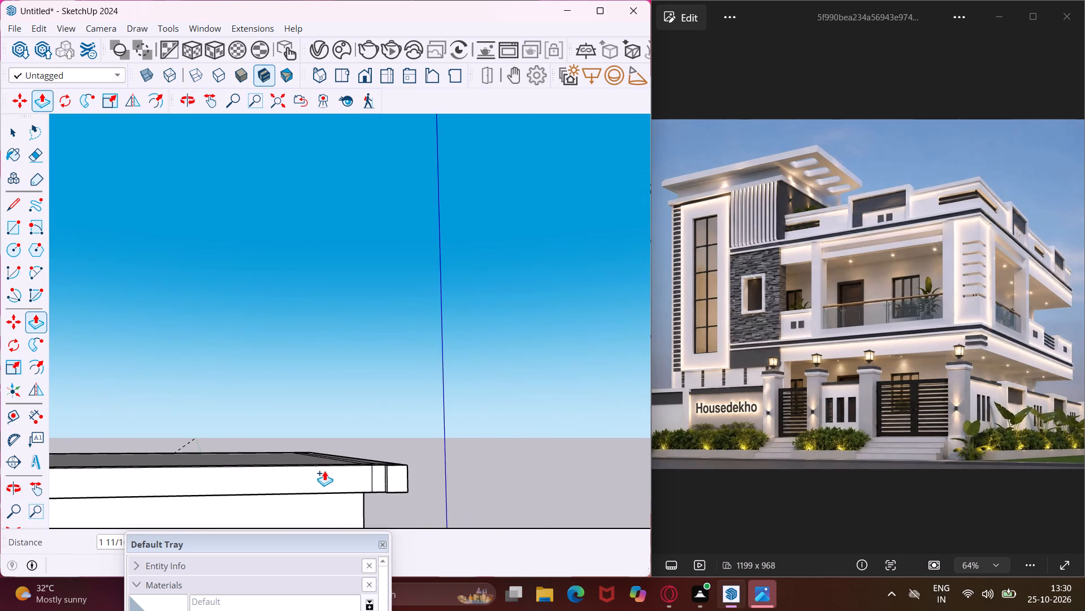
pyautogui.moveTo(324, 471); pyautogui.dragTo(492, 487, button='middle')
pyautogui.scroll(7, 524, 480)
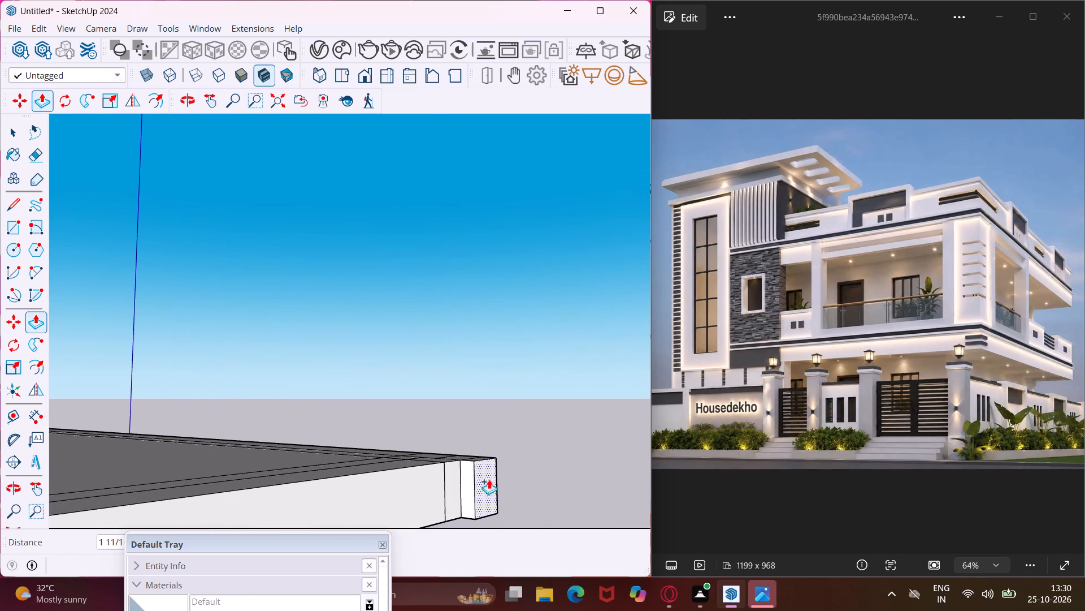
pyautogui.click(478, 479)
pyautogui.click(419, 489)
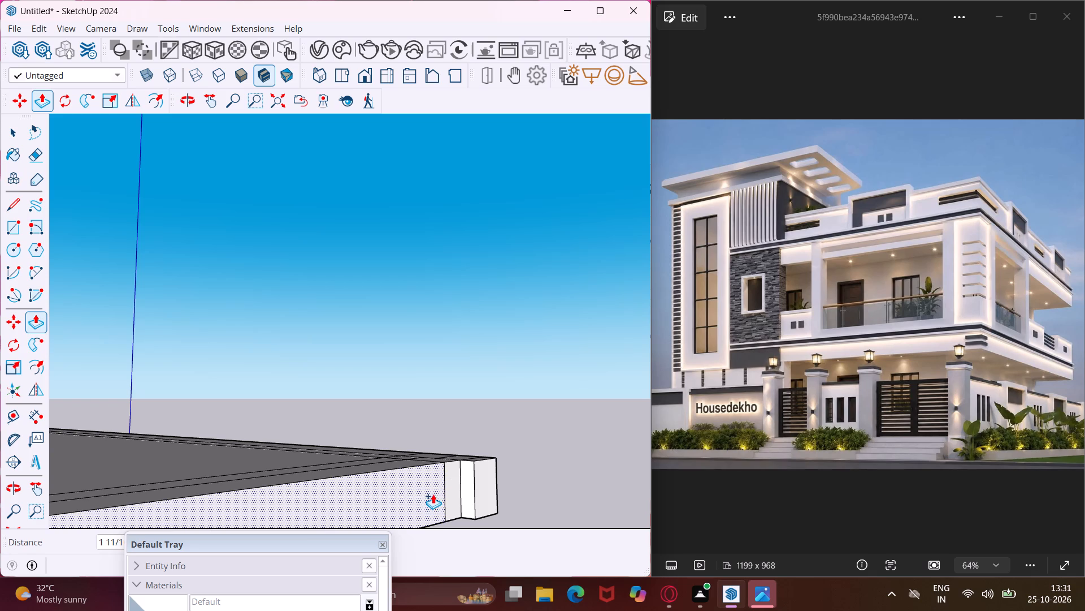
pyautogui.click(497, 482)
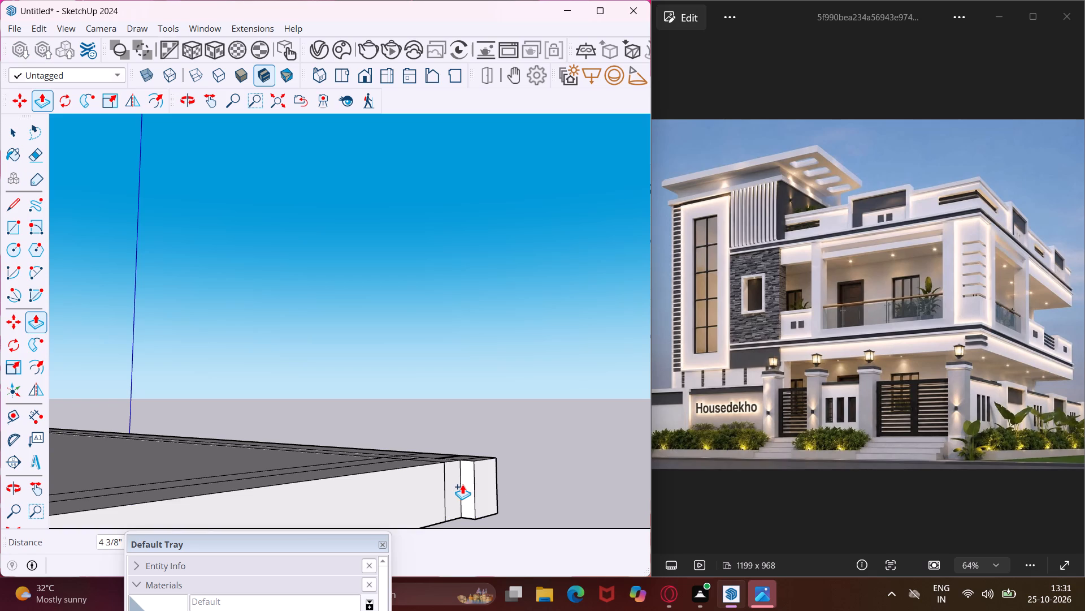
pyautogui.click(422, 501)
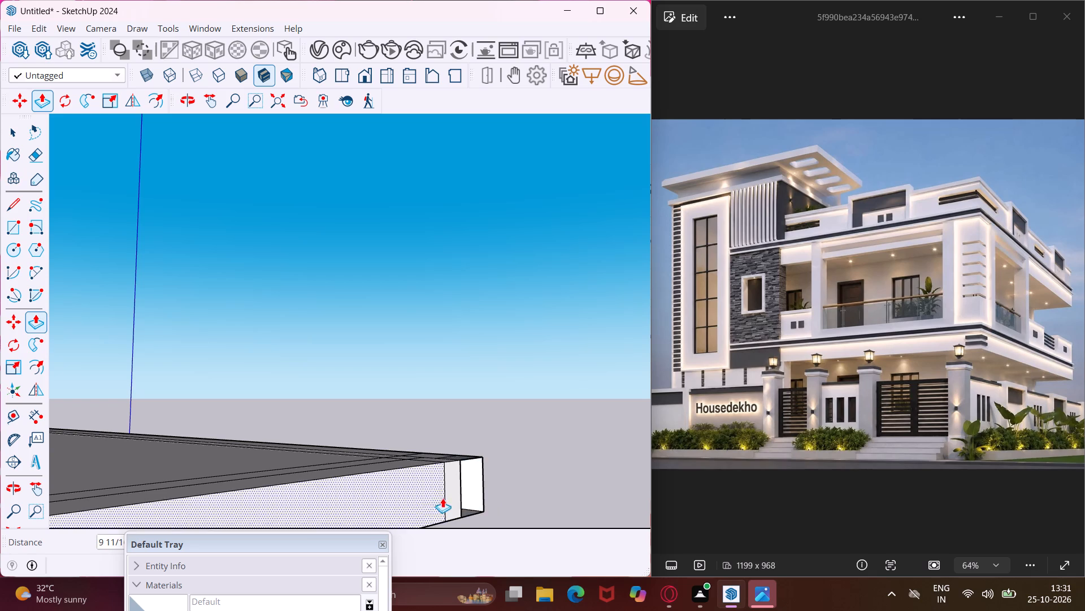
pyautogui.moveTo(456, 493); pyautogui.dragTo(222, 451, button='middle')
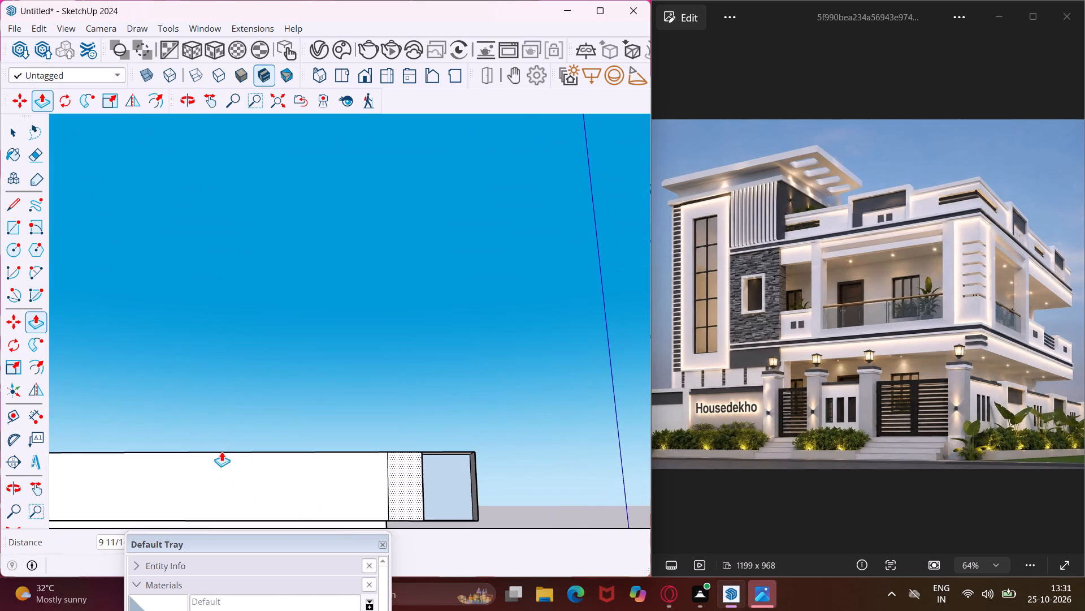
pyautogui.scroll(-5, 222, 451)
pyautogui.press('Escape')
pyautogui.press('space')
# Draw rectangles over the open side and the top of the slab's corner block to close it.
pyautogui.moveTo(268, 459); pyautogui.dragTo(327, 547, button='middle')
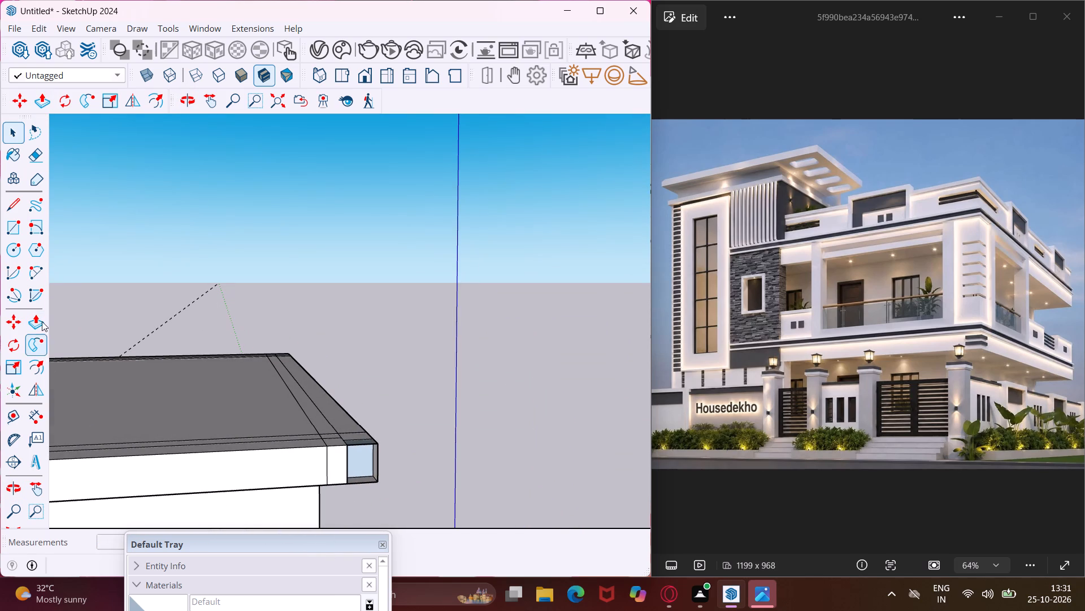
pyautogui.click(19, 222)
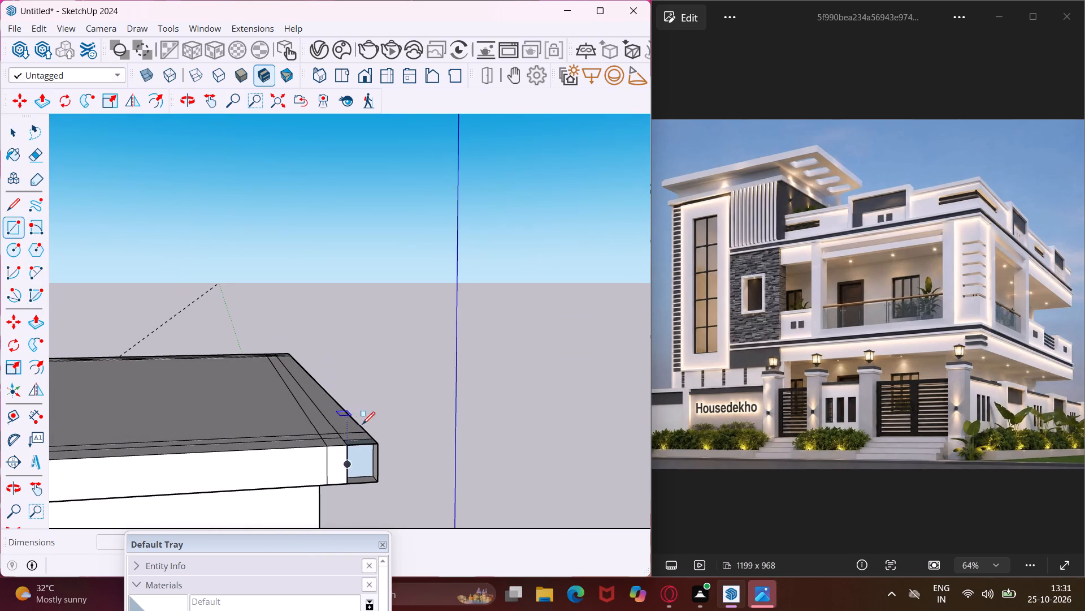
pyautogui.scroll(9, 379, 449)
pyautogui.scroll(-4, 348, 430)
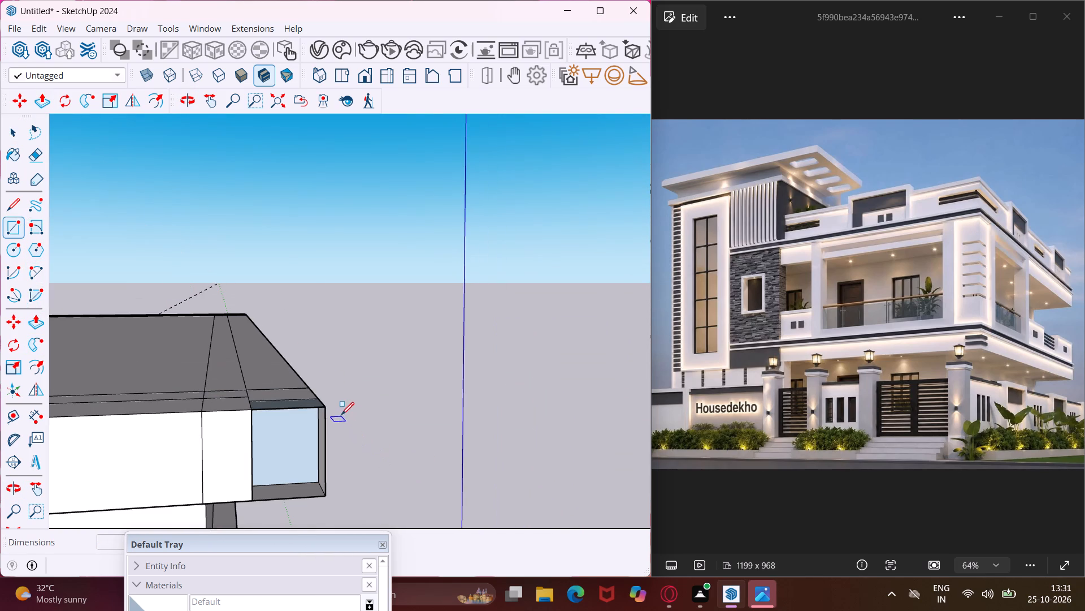
pyautogui.click(327, 408)
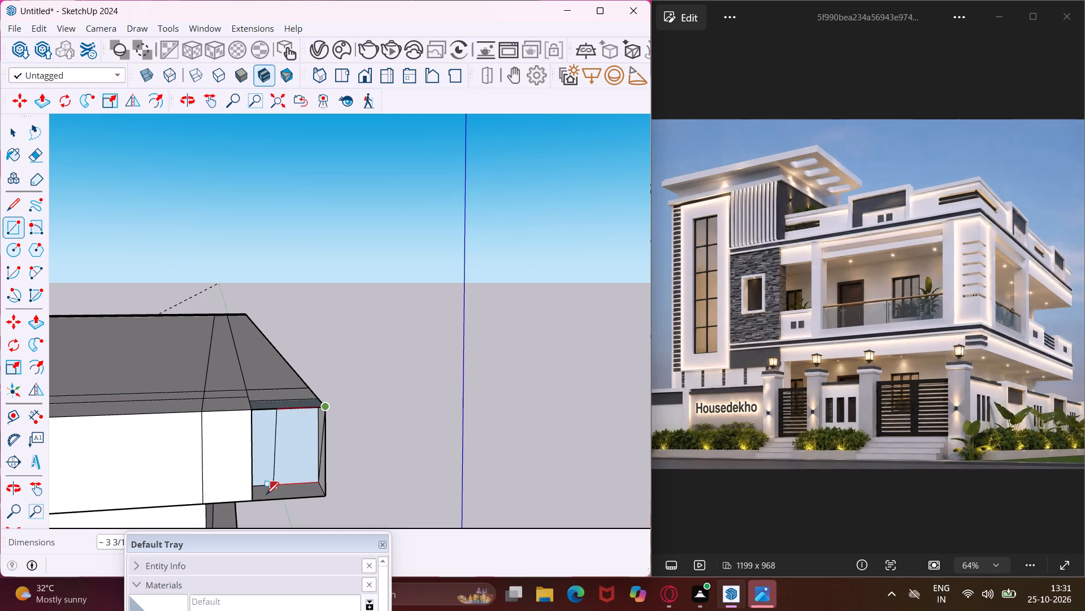
pyautogui.click(250, 504)
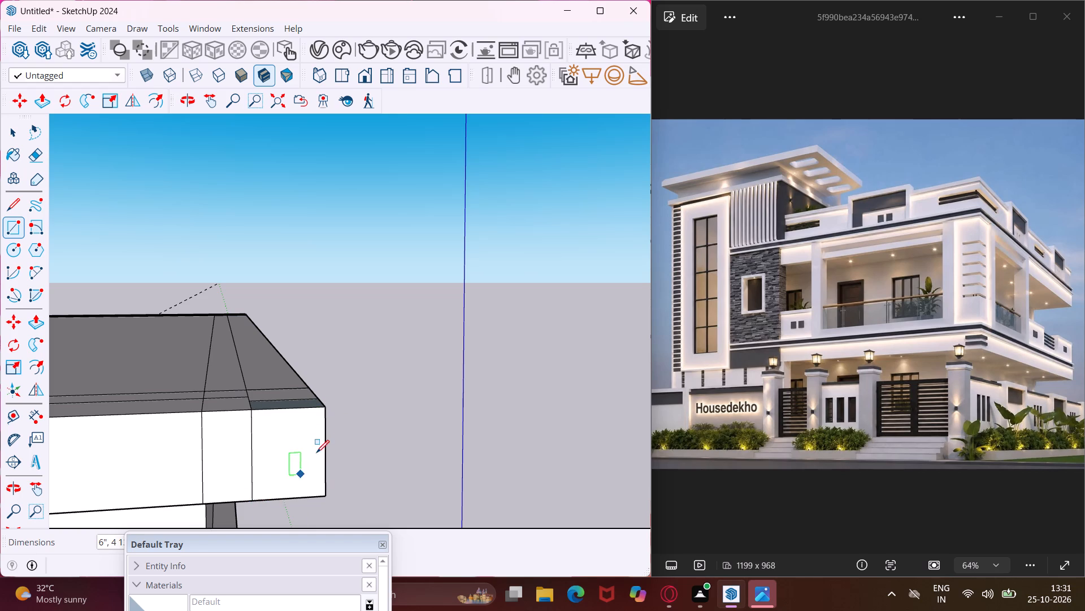
pyautogui.moveTo(316, 430); pyautogui.dragTo(366, 531, button='middle')
pyautogui.scroll(5, 261, 412)
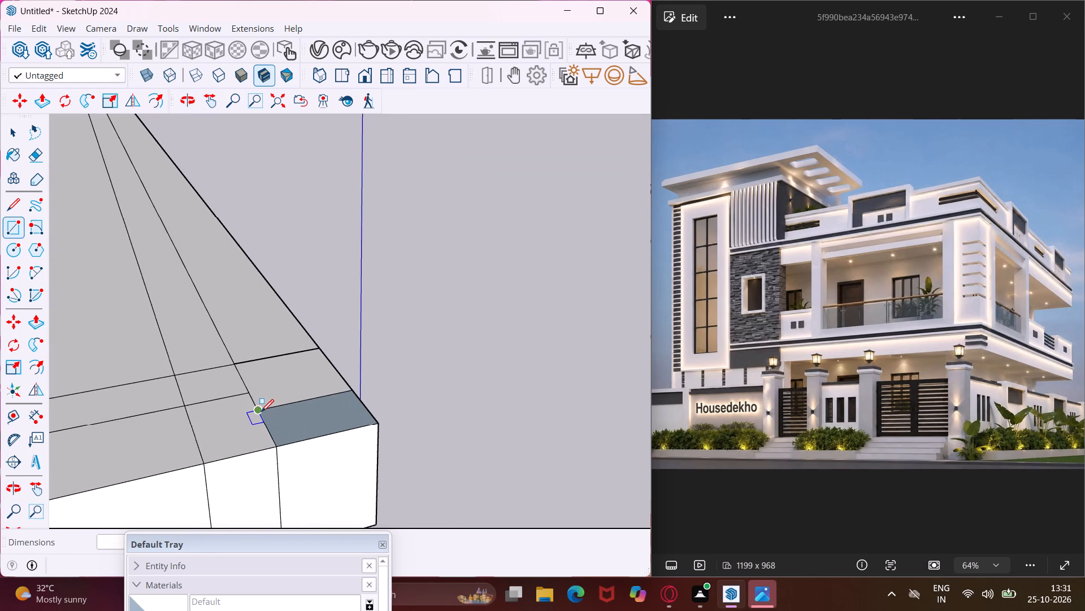
pyautogui.click(258, 410)
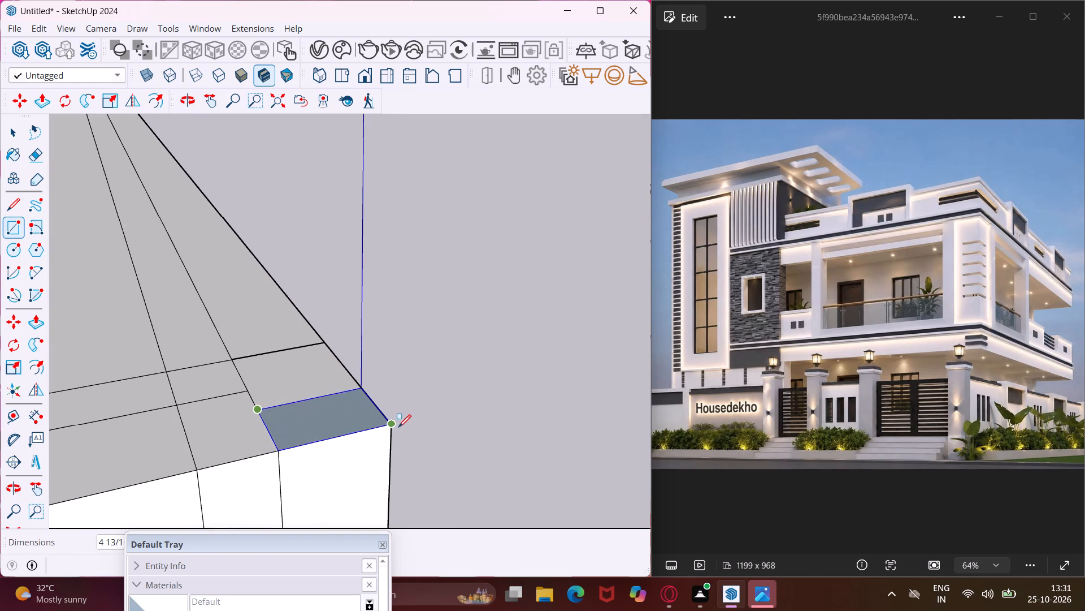
pyautogui.click(393, 425)
pyautogui.press('Escape')
pyautogui.press('space')
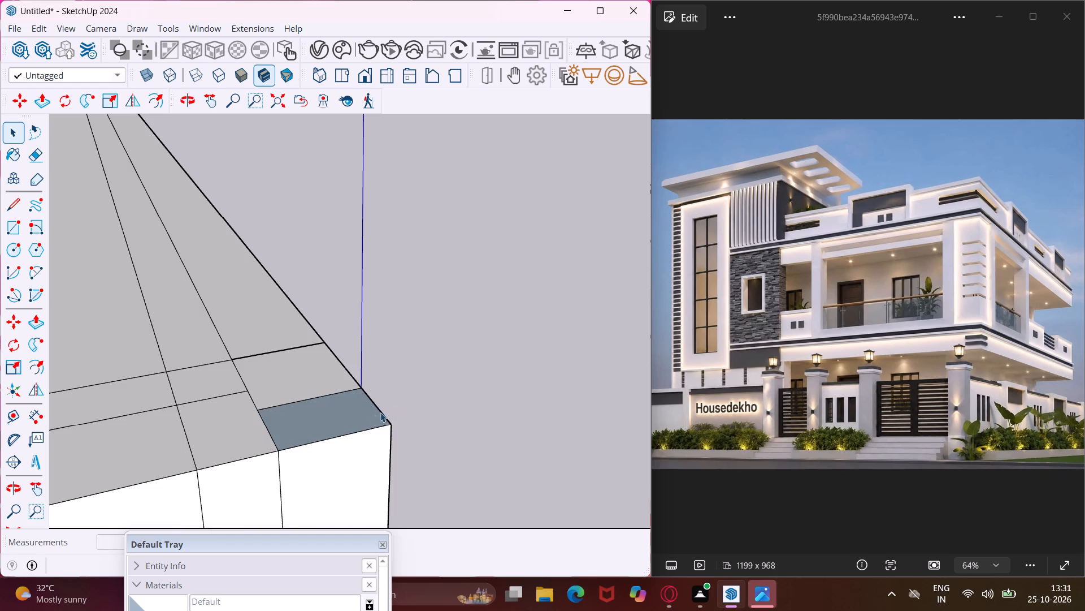
# Pull the end of the slab's side strip out 2' to the outer edge of the door-side overhang, filling the notch.
pyautogui.scroll(-7, 361, 407)
pyautogui.moveTo(322, 429); pyautogui.dragTo(445, 346, button='middle')
pyautogui.scroll(1, 445, 346)
pyautogui.scroll(-7, 445, 346)
pyautogui.scroll(1, 445, 345)
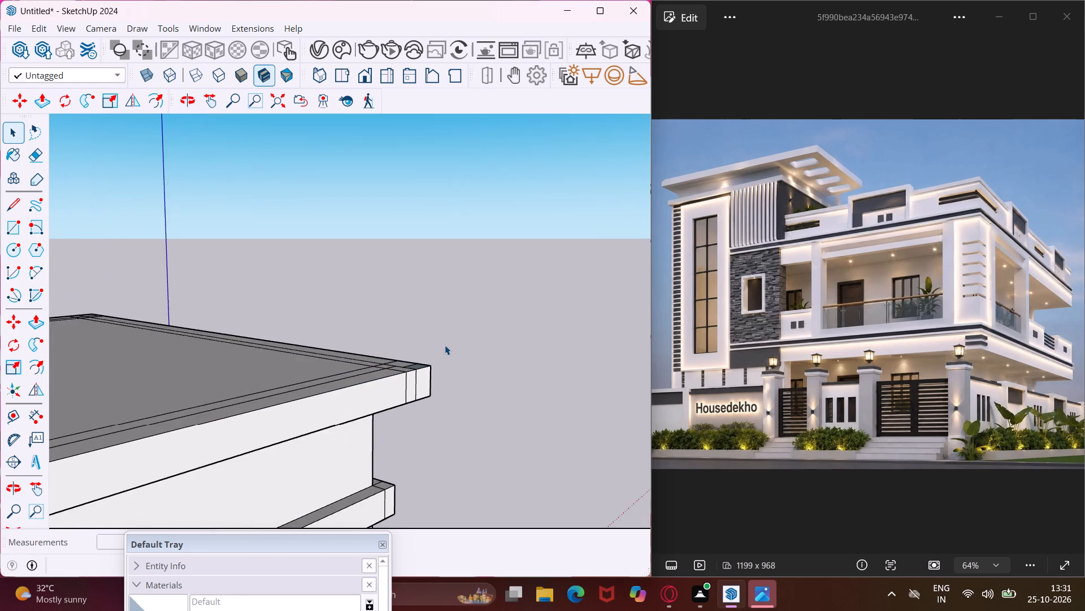
pyautogui.scroll(-11, 445, 345)
pyautogui.scroll(5, 262, 397)
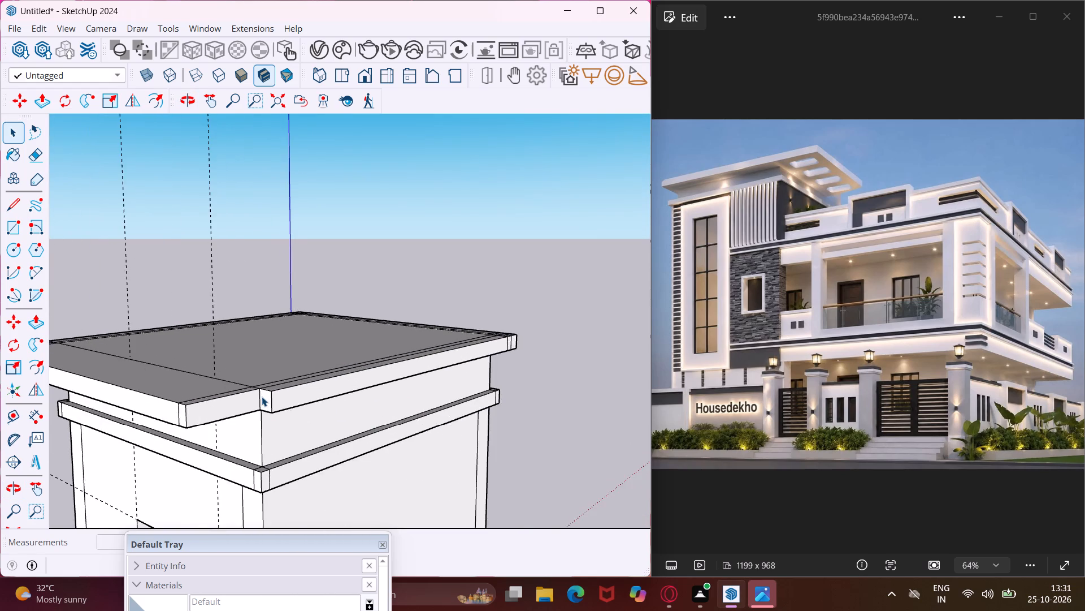
pyautogui.scroll(5, 262, 397)
pyautogui.click(270, 405)
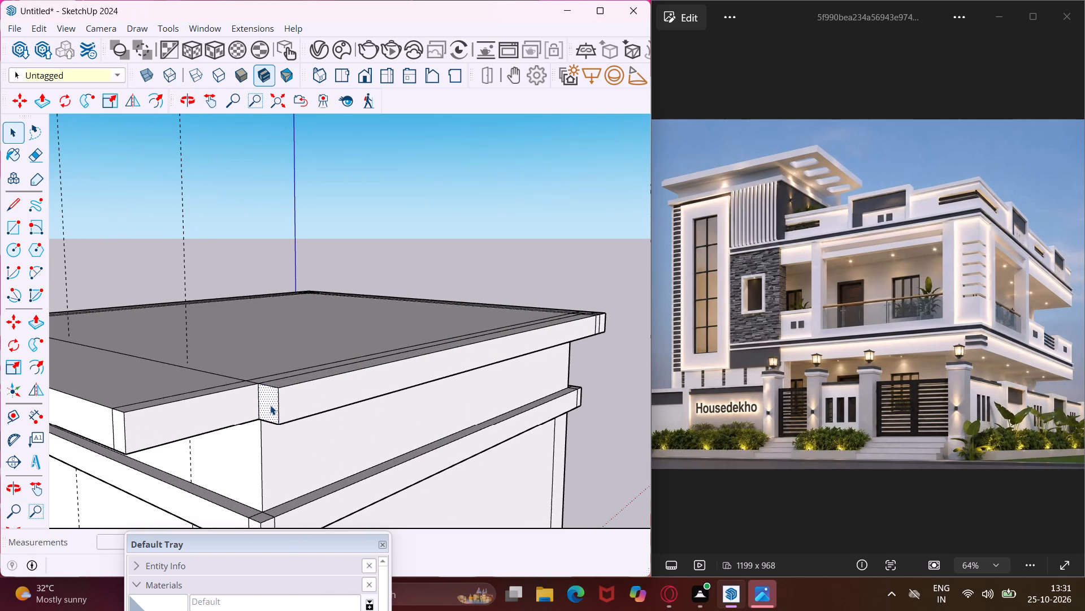
pyautogui.press('p')
pyautogui.click(270, 405)
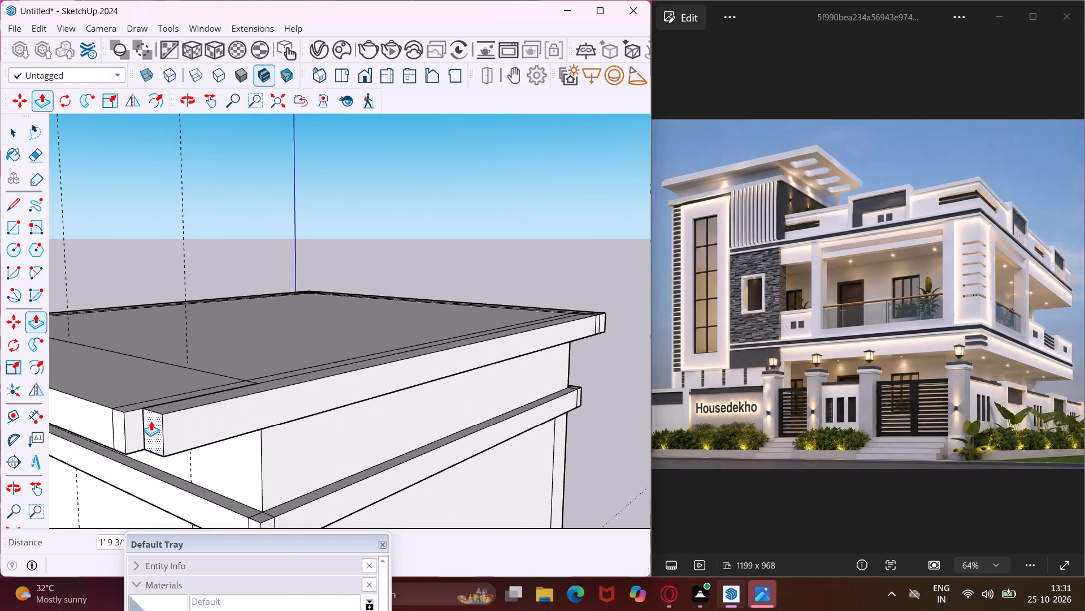
pyautogui.click(127, 410)
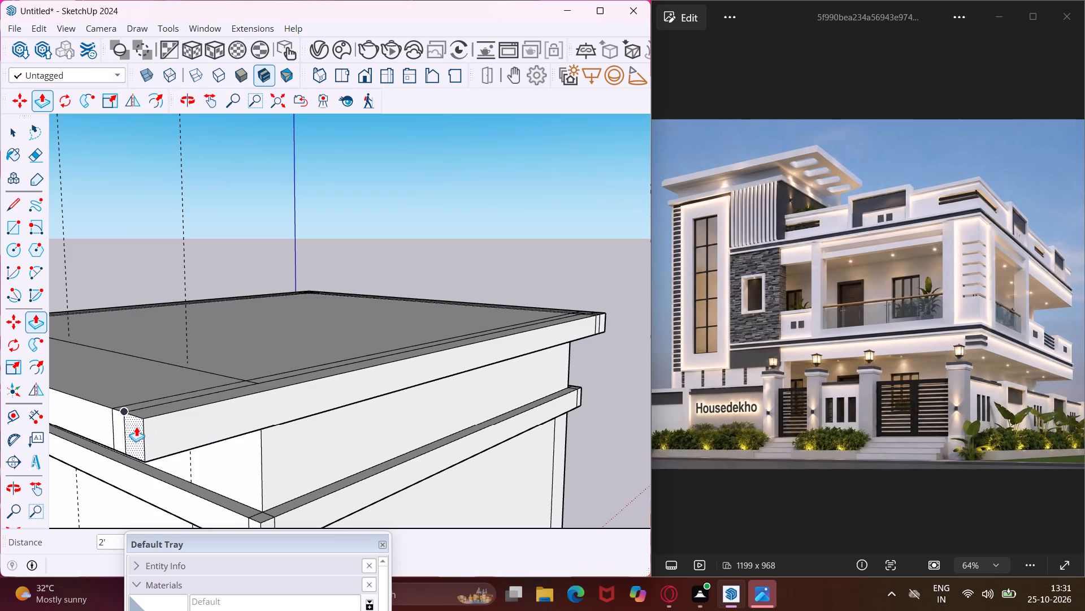
pyautogui.press('Escape')
pyautogui.press('space')
pyautogui.moveTo(145, 437); pyautogui.dragTo(411, 417, button='middle')
pyautogui.scroll(-5, 411, 416)
pyautogui.scroll(-4, 307, 431)
pyautogui.moveTo(302, 431); pyautogui.dragTo(419, 448, button='middle')
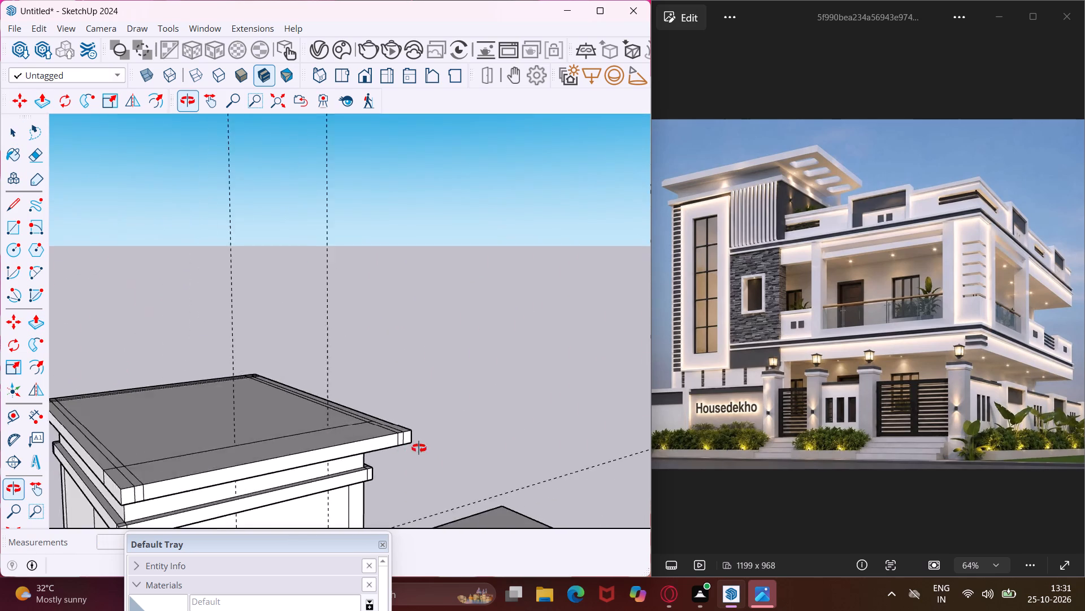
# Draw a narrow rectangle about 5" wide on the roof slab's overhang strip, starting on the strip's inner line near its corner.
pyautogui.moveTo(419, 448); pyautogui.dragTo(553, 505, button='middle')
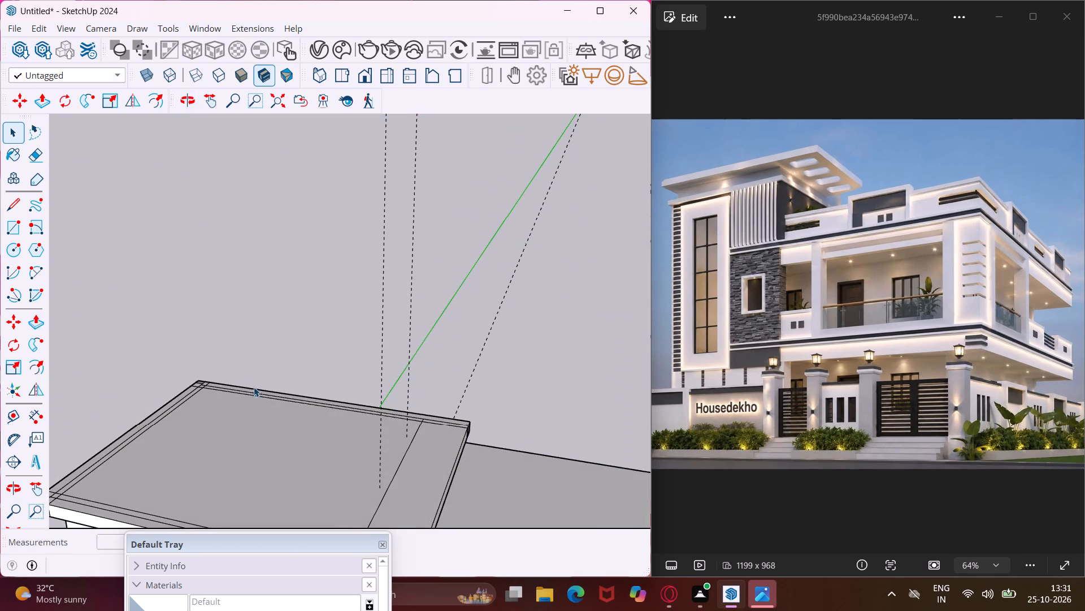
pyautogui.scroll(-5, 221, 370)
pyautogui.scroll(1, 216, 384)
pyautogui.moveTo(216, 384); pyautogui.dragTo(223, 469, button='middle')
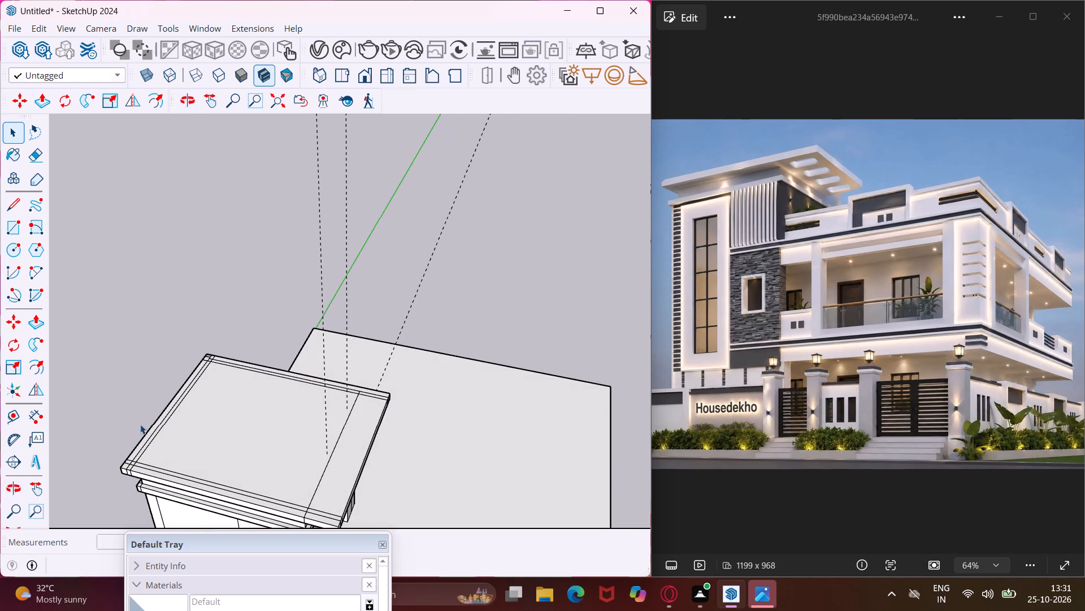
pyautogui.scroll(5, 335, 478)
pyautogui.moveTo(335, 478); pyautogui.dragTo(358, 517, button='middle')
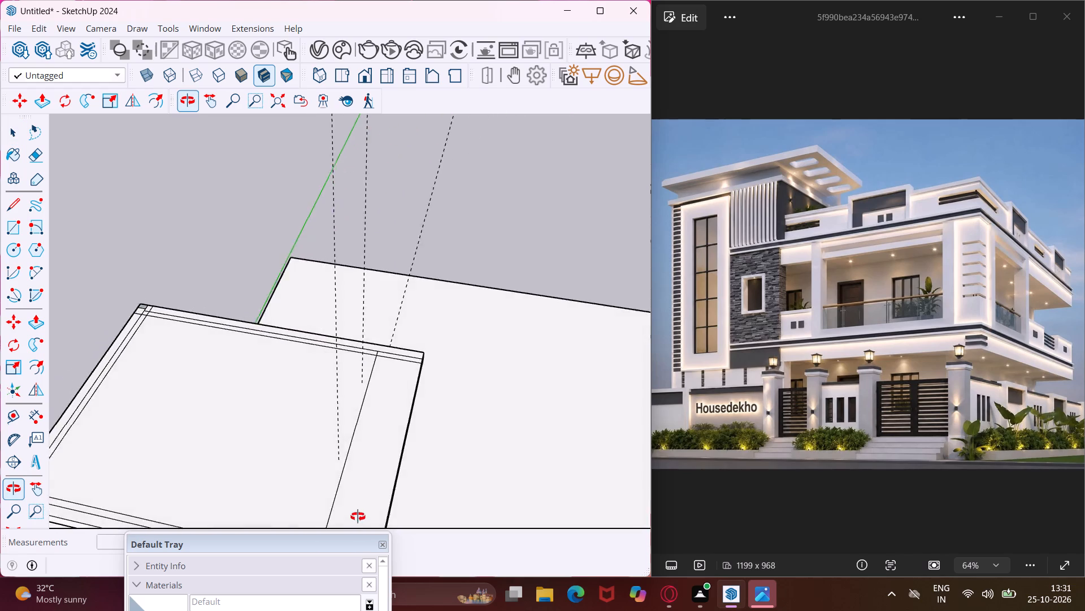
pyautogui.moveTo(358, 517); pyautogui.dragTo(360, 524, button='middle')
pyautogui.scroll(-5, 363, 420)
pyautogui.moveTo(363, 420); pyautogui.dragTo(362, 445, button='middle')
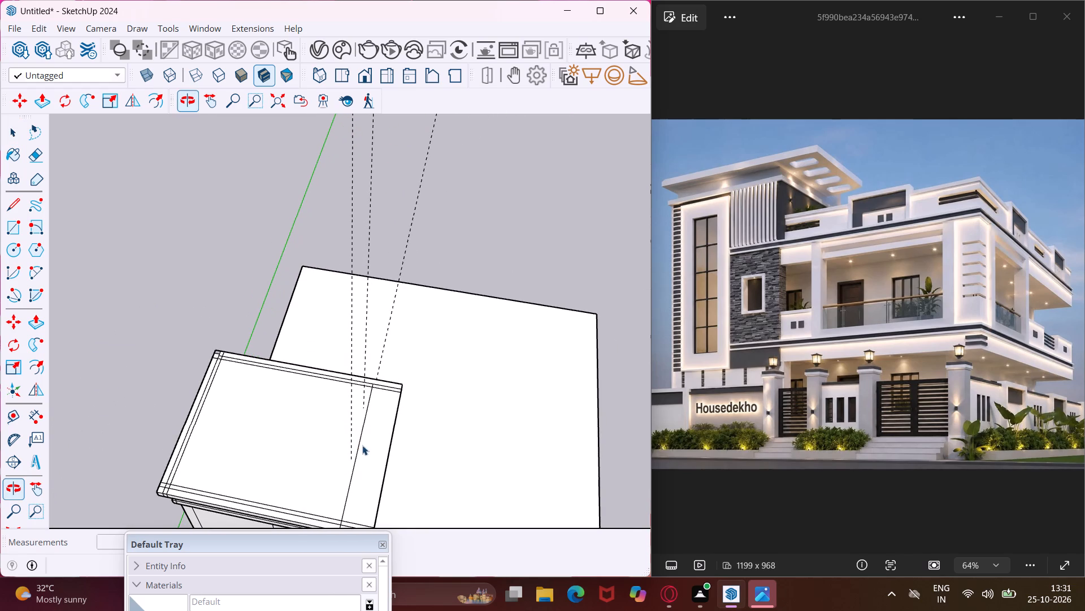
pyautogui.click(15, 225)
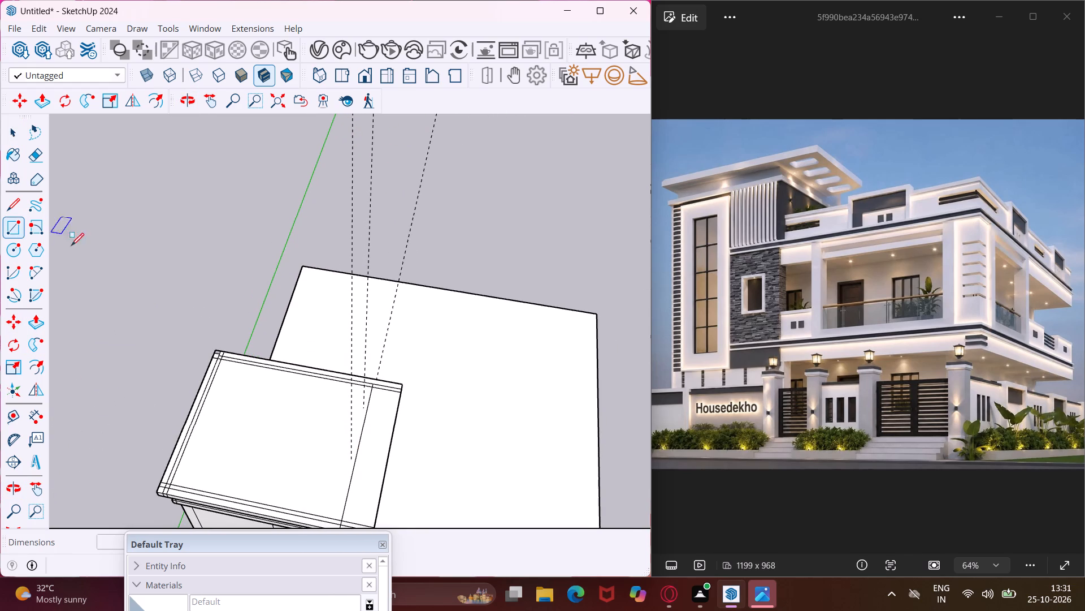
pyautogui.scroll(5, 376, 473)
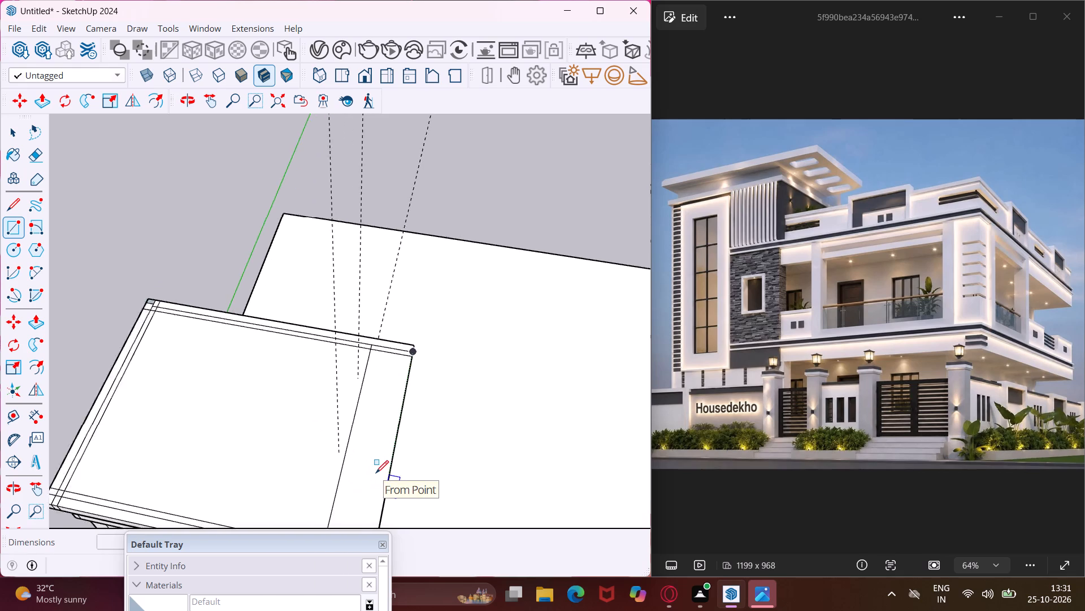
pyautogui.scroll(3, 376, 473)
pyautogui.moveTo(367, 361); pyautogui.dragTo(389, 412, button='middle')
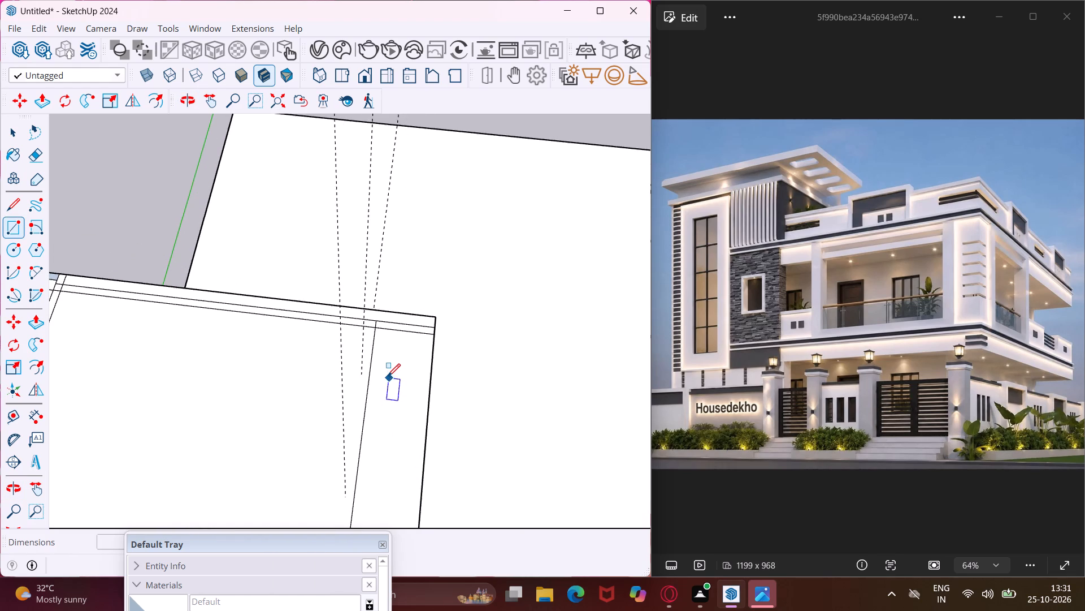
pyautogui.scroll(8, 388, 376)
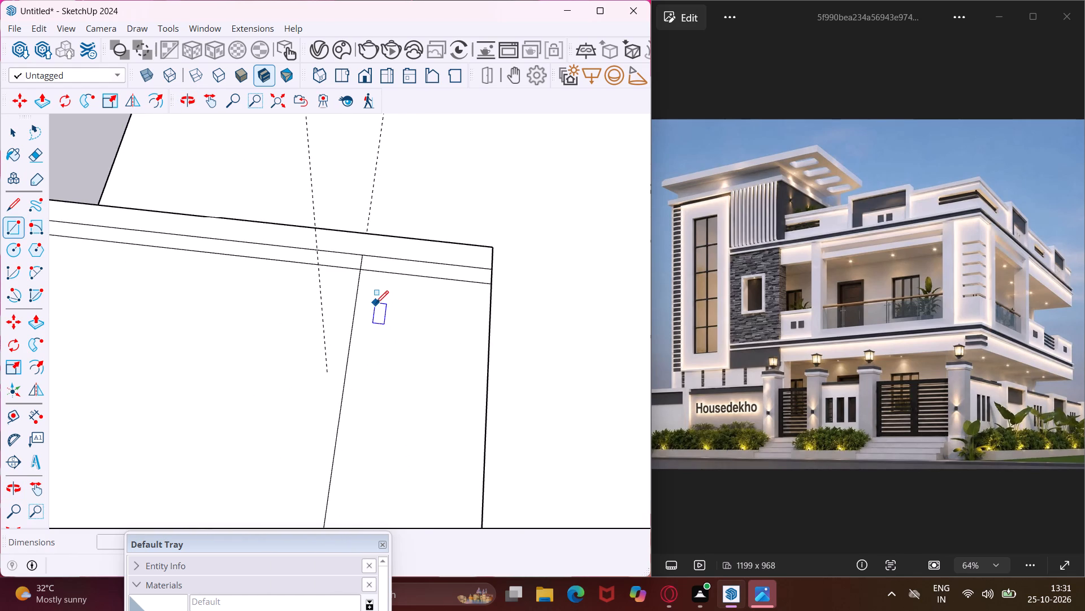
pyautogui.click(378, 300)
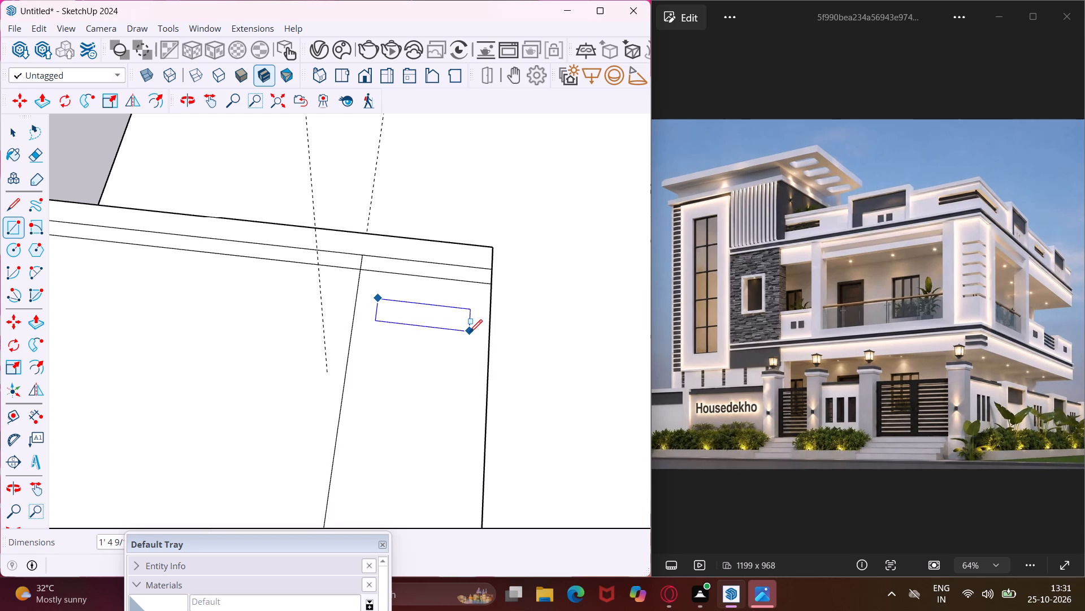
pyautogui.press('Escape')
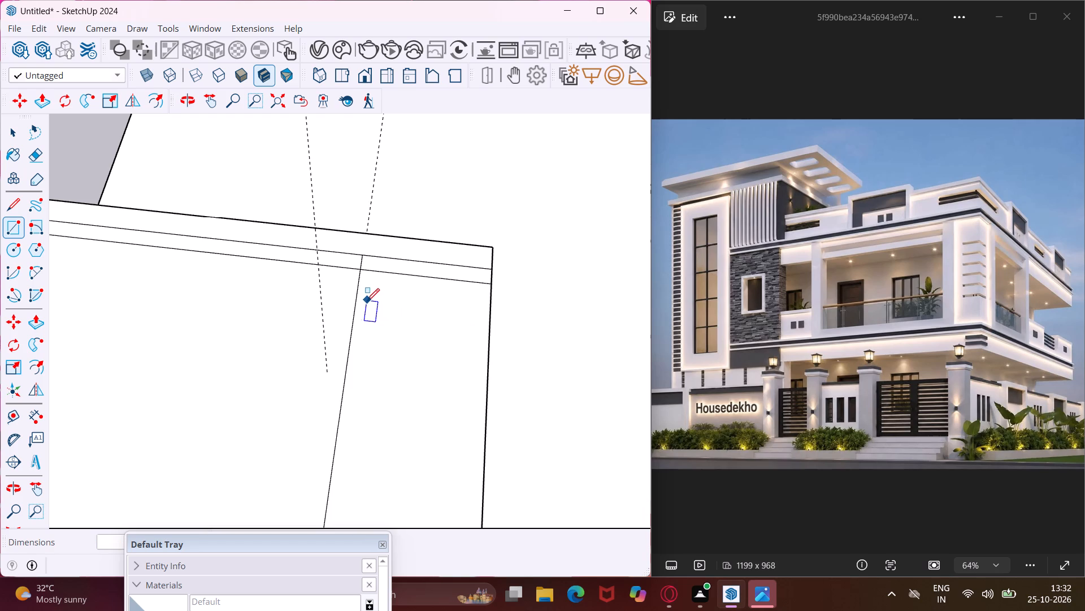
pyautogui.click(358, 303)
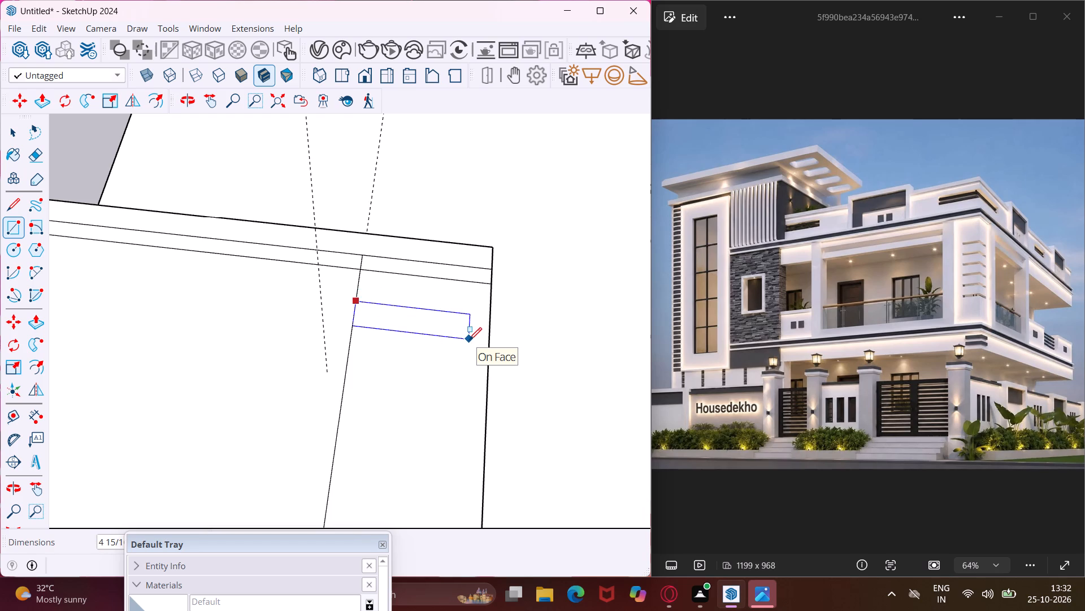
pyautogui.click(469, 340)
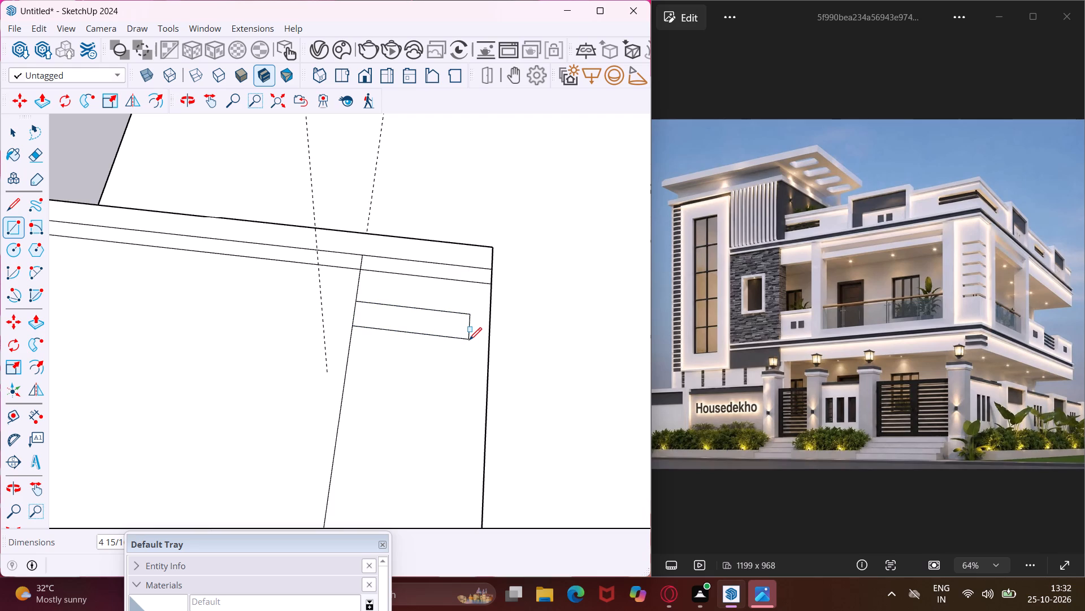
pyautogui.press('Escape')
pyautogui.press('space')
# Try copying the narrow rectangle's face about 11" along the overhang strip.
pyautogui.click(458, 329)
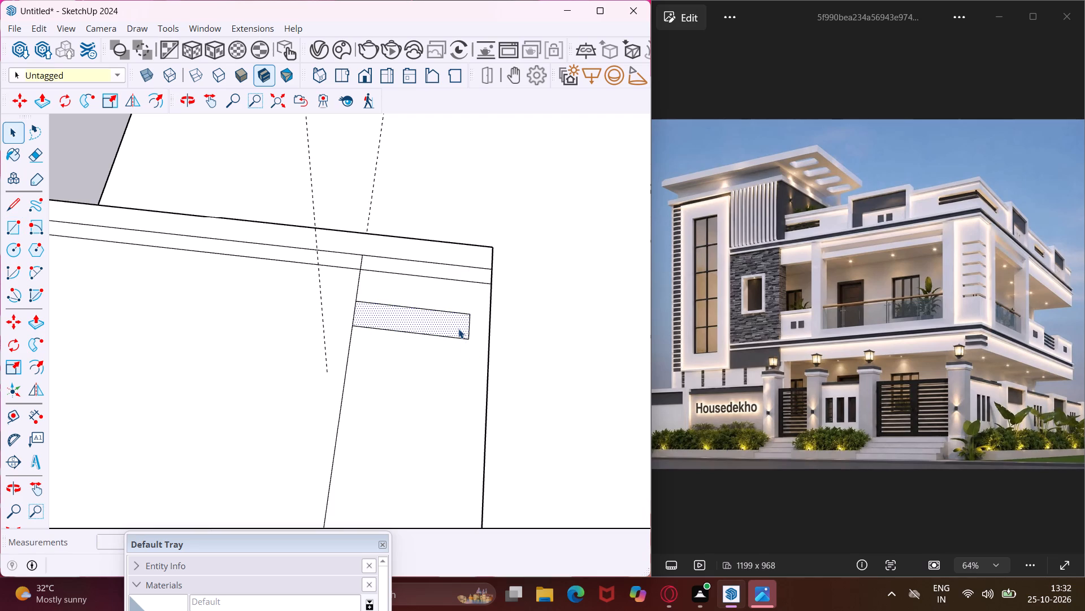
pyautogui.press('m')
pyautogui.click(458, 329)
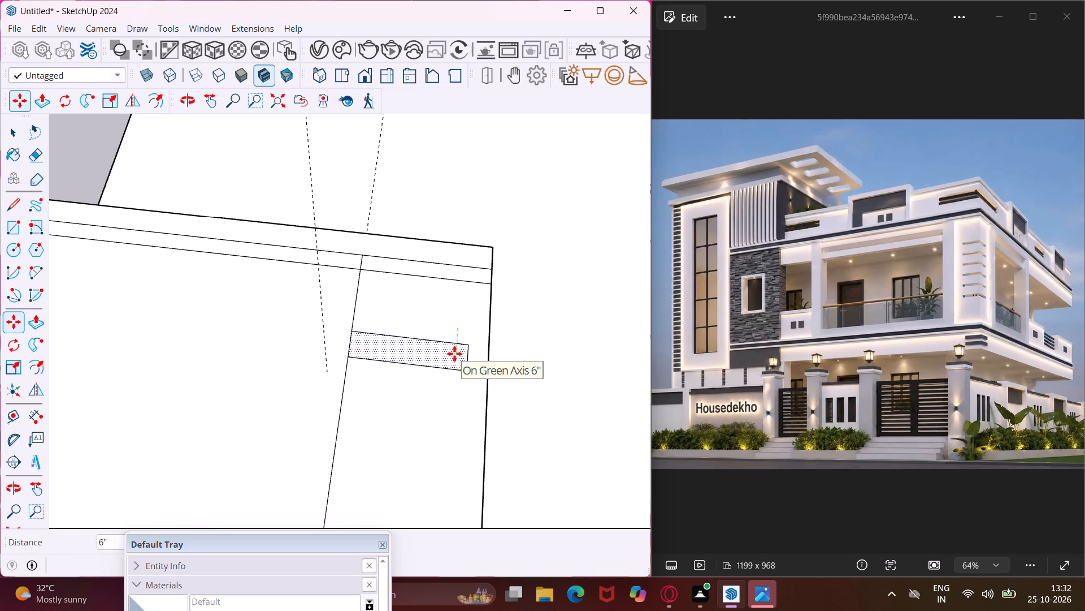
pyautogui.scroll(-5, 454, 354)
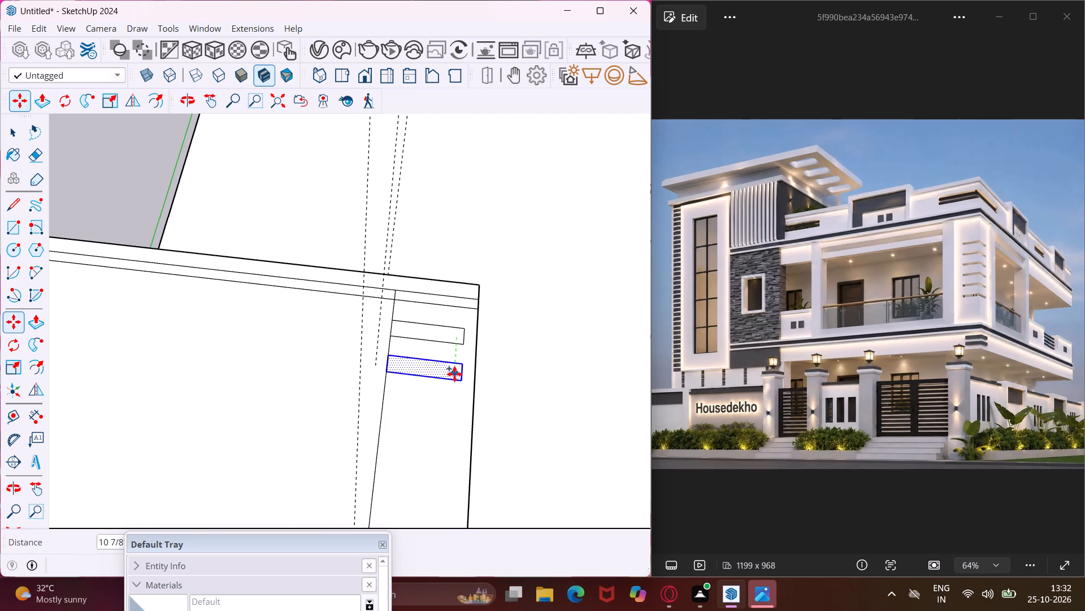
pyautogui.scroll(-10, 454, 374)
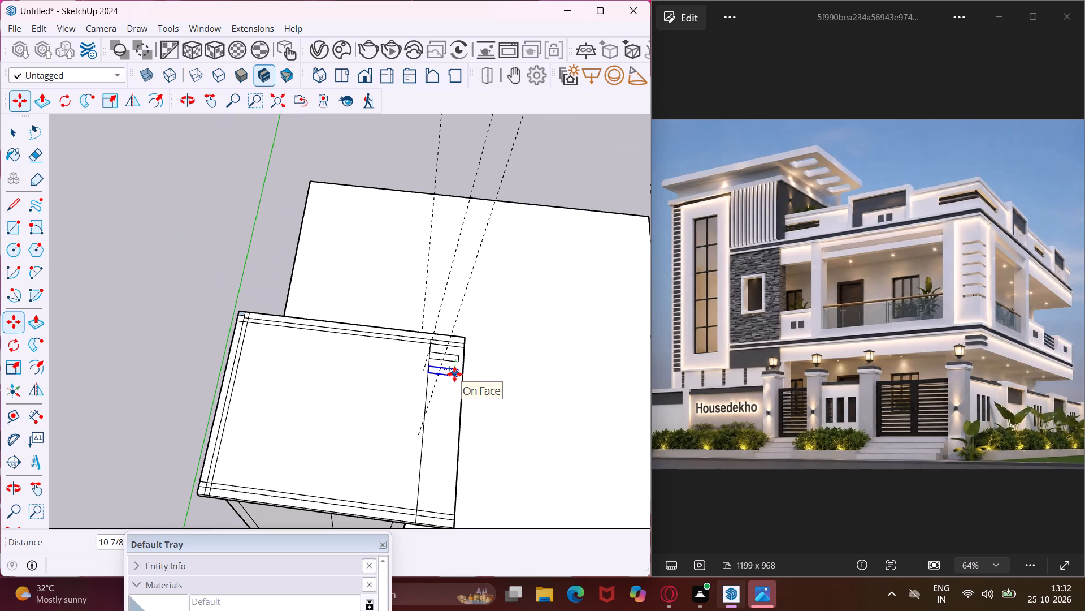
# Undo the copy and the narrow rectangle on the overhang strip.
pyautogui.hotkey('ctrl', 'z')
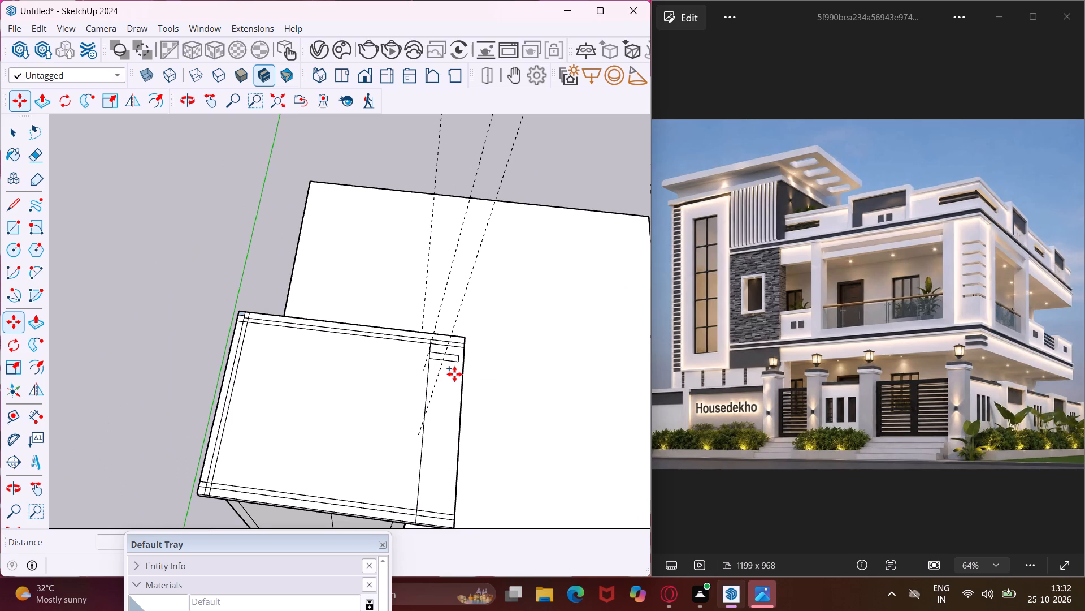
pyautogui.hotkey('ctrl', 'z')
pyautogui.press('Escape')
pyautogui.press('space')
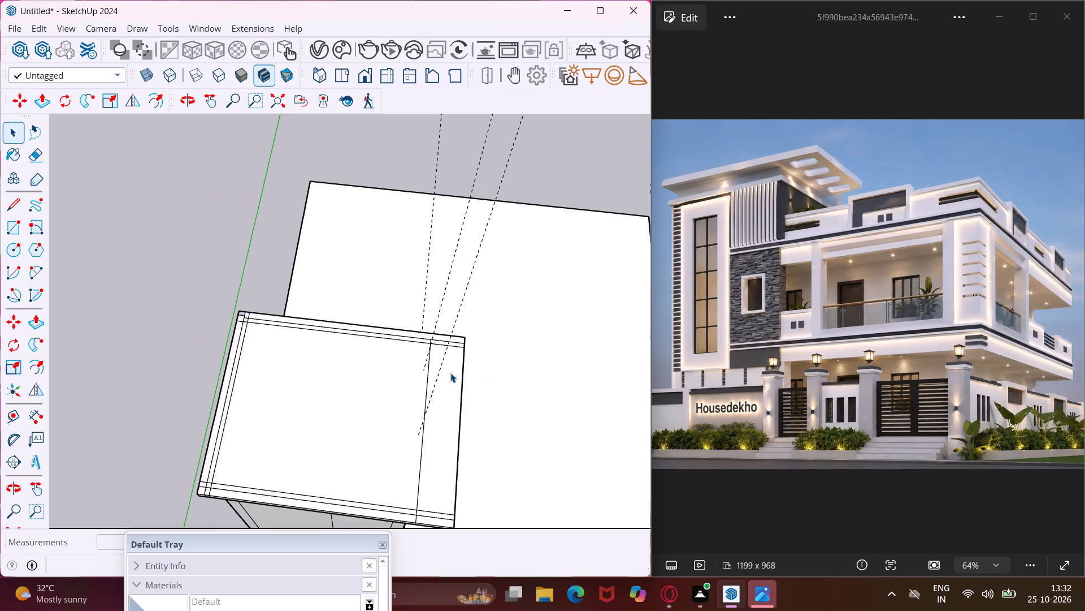
# Draw a wider rectangle, about 11" along the overhang strip, from the inner line to just short of the slab's outer edge.
pyautogui.scroll(1, 450, 373)
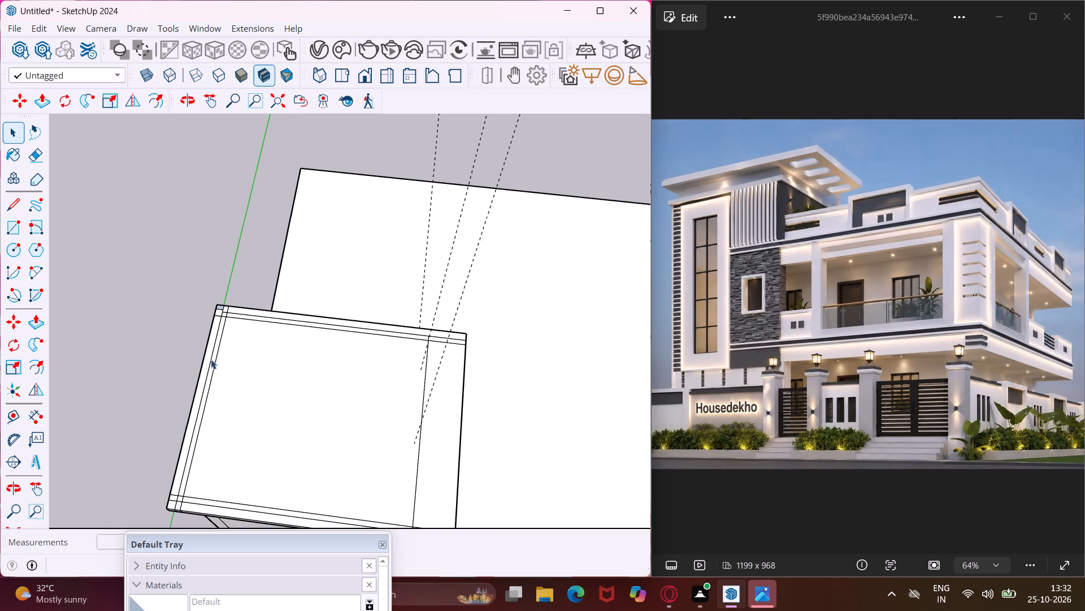
pyautogui.click(13, 224)
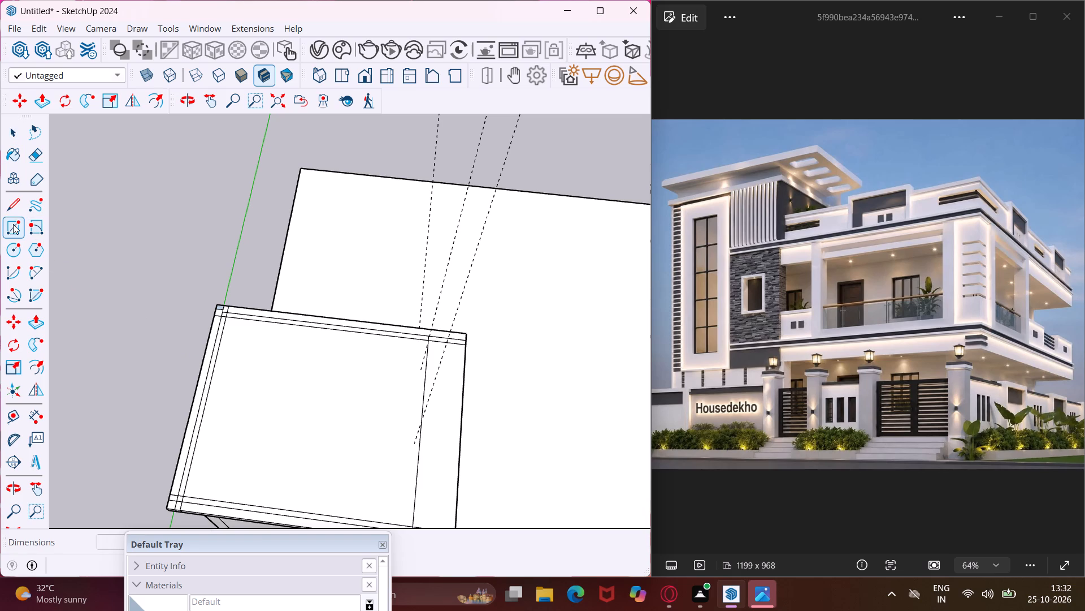
pyautogui.scroll(5, 429, 385)
pyautogui.moveTo(430, 384); pyautogui.dragTo(435, 395, button='middle')
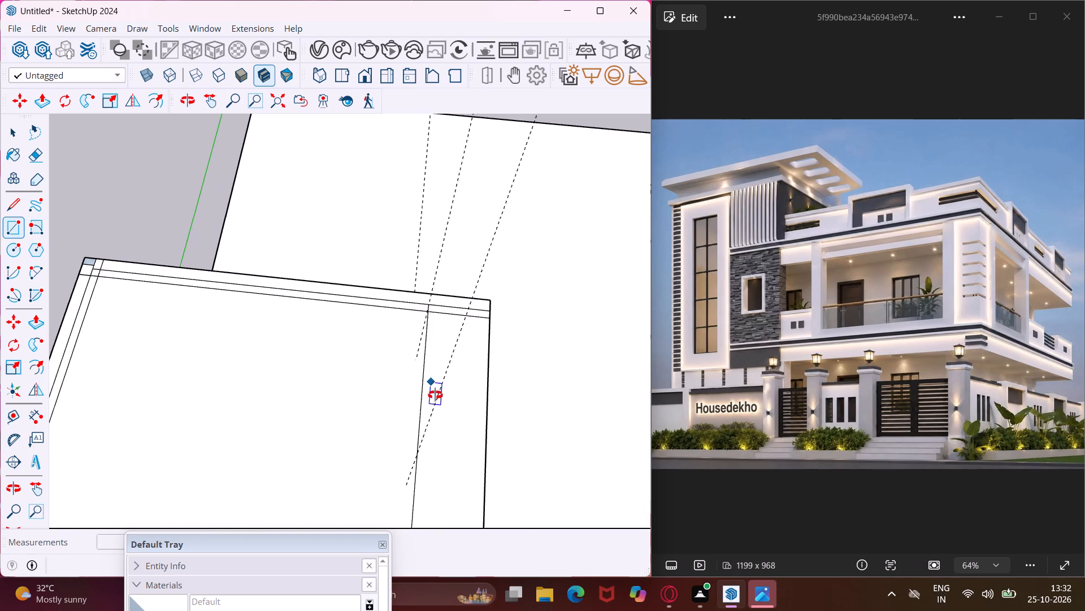
pyautogui.moveTo(435, 395); pyautogui.dragTo(448, 437, button='middle')
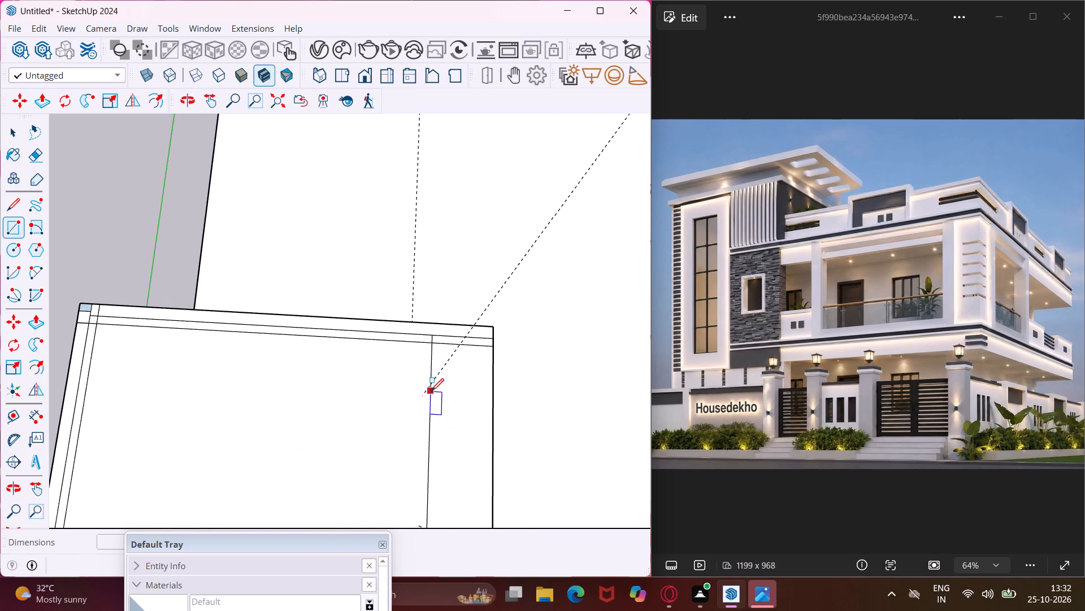
pyautogui.click(435, 391)
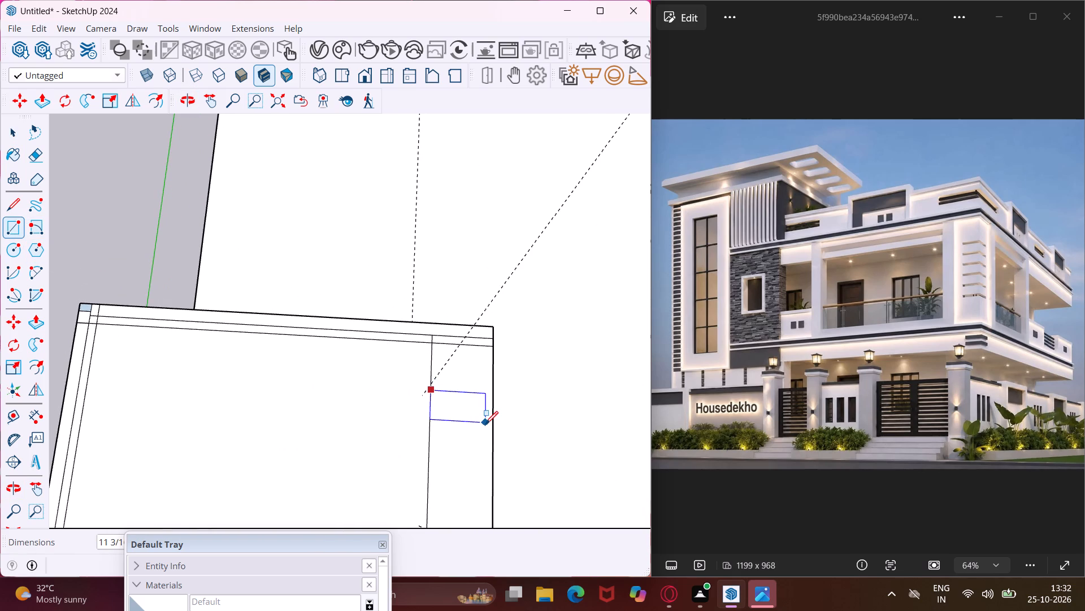
pyautogui.click(485, 424)
pyautogui.scroll(-3, 469, 439)
pyautogui.press('Escape')
pyautogui.press('space')
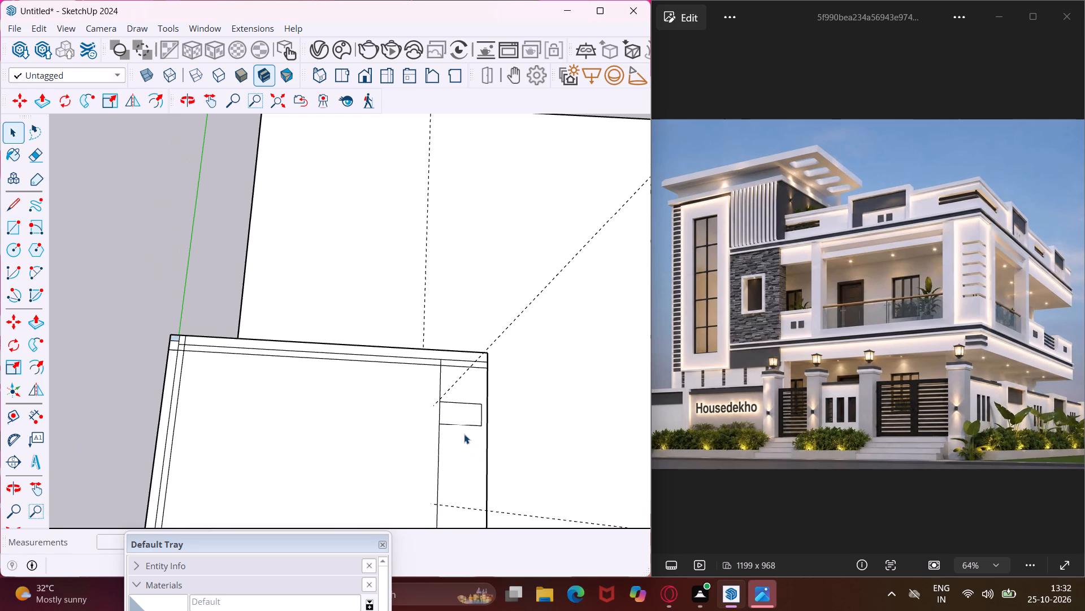
# Round the rectangle's two corners on the strip's inner line with tangent two-point arcs, about 2" and 1 1/2" in radius.
pyautogui.scroll(5, 472, 412)
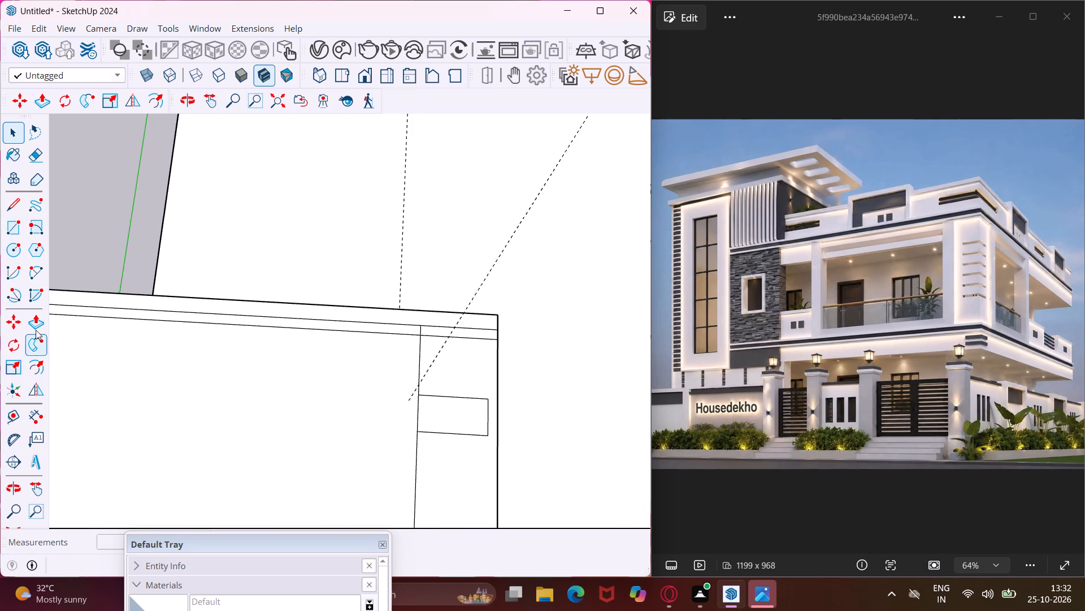
pyautogui.click(33, 278)
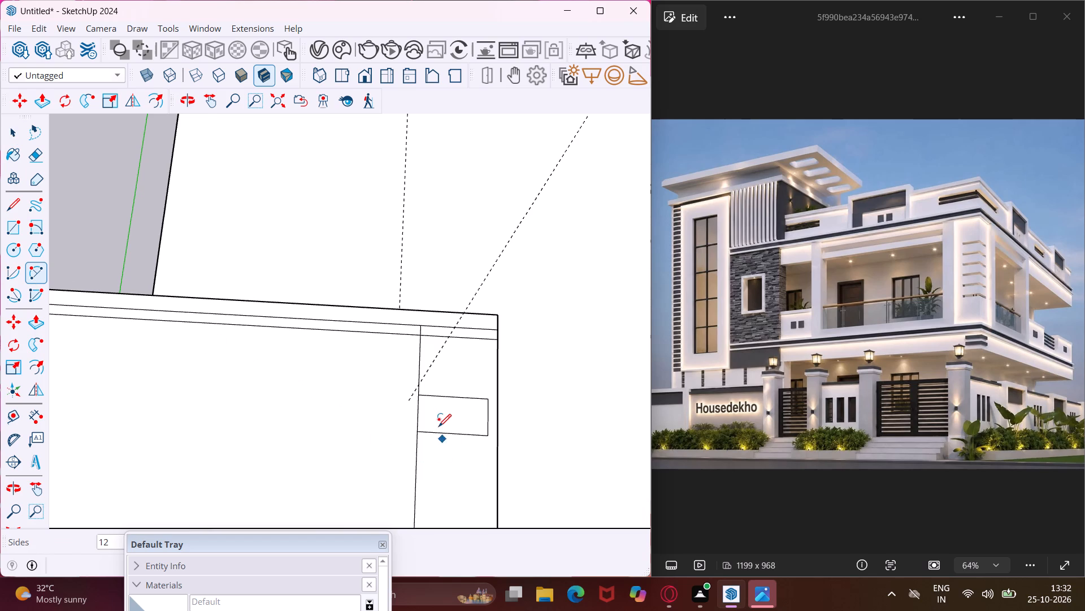
pyautogui.scroll(10, 437, 424)
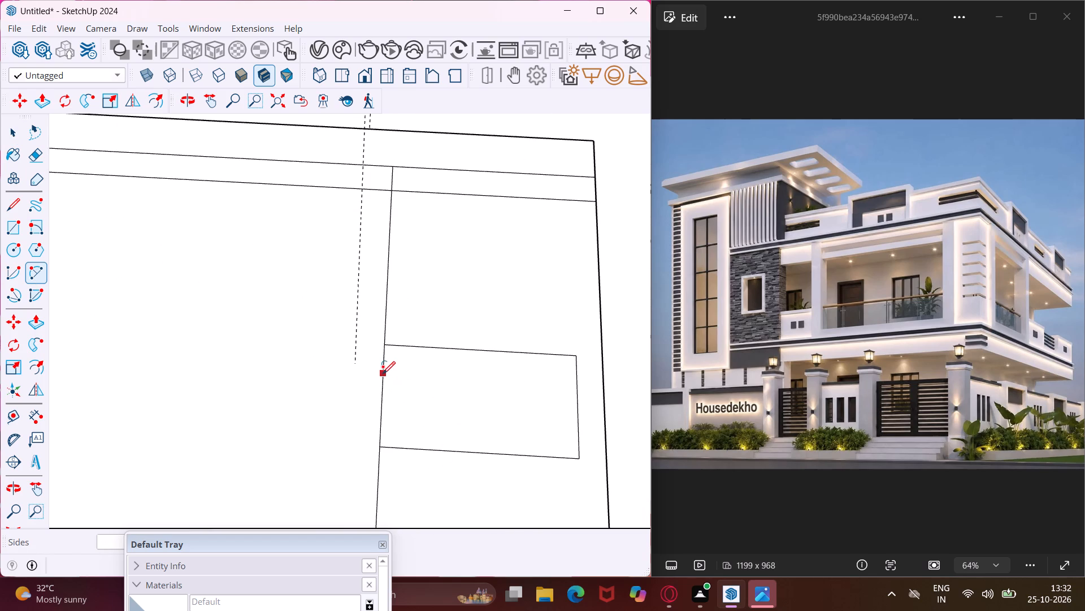
pyautogui.click(381, 365)
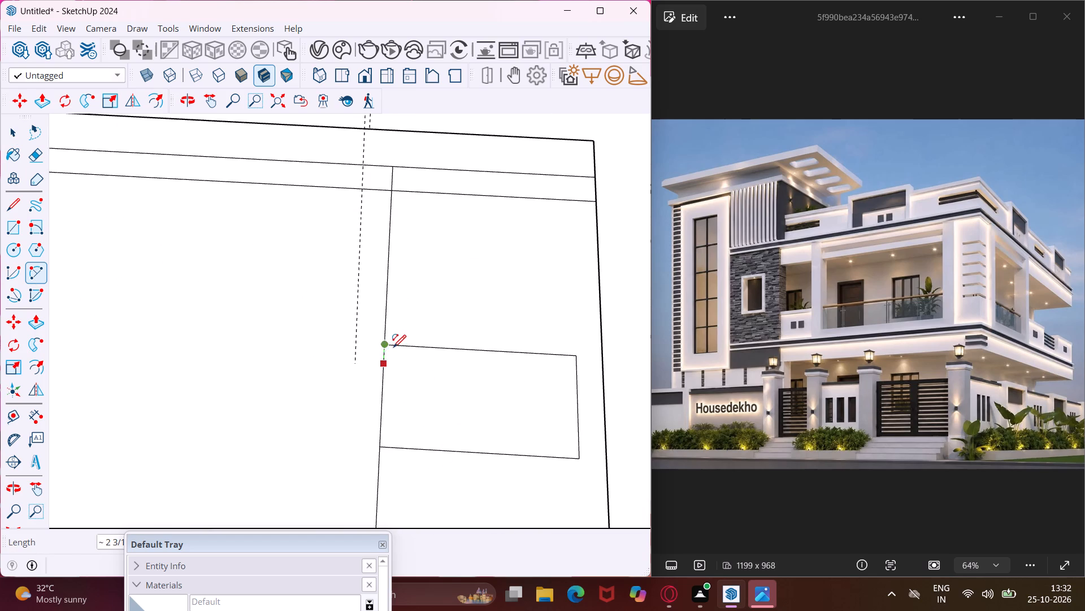
pyautogui.click(398, 347)
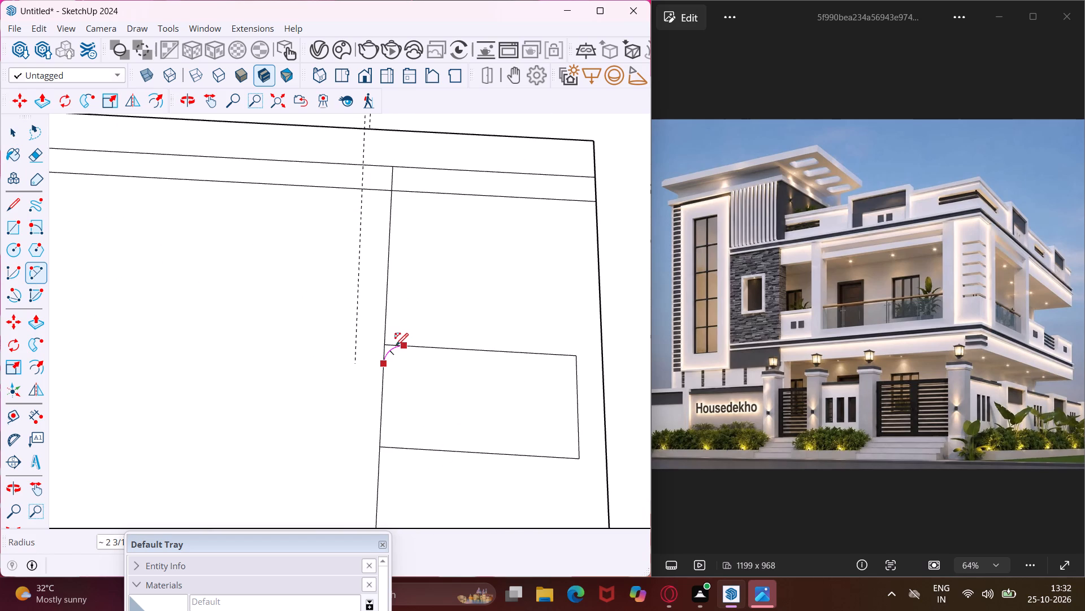
pyautogui.click(395, 346)
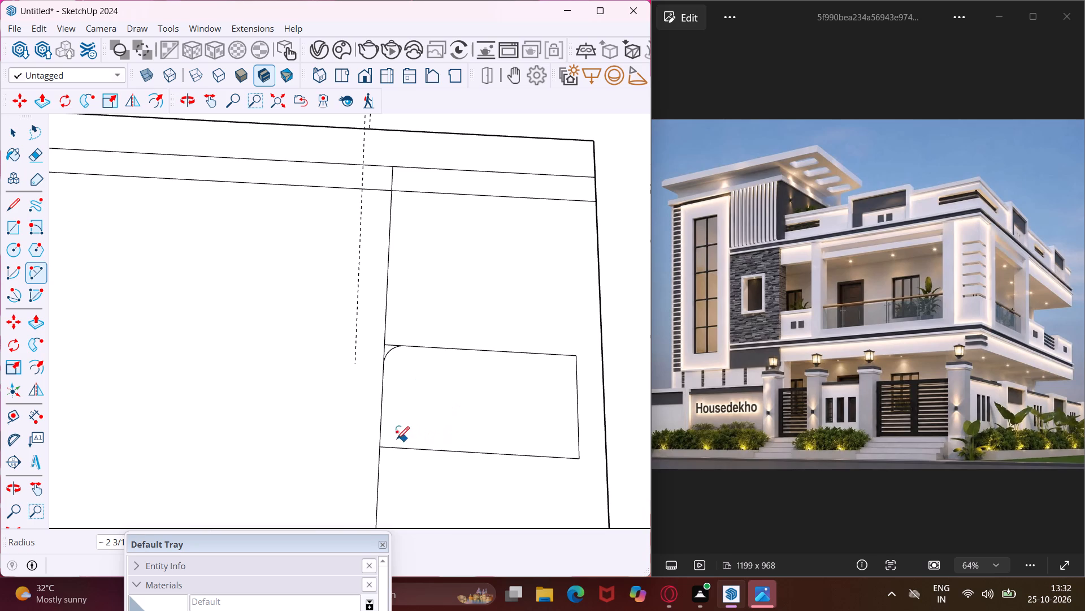
pyautogui.click(380, 435)
pyautogui.click(393, 450)
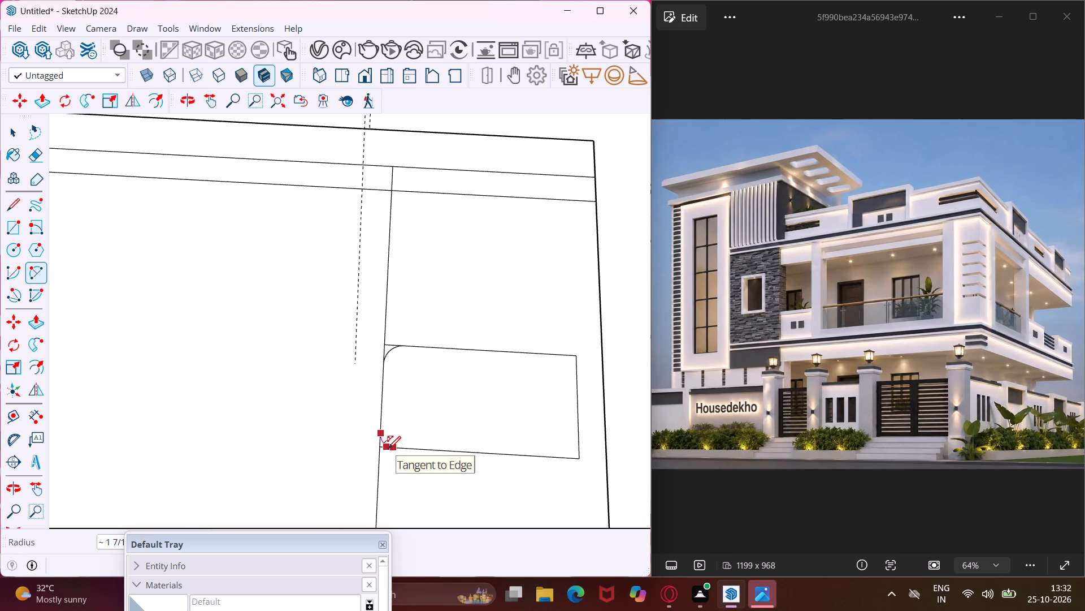
pyautogui.click(388, 449)
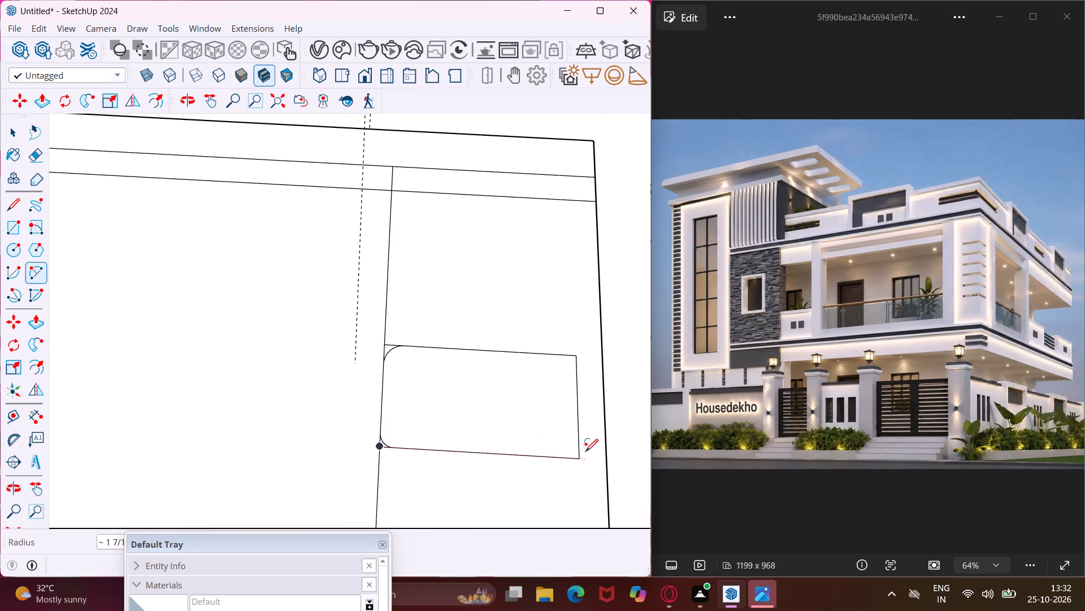
# Round the rectangle's two corners near the slab's outer edge with tangent arcs, the first about 1 3/4" in radius.
pyautogui.scroll(3, 587, 451)
pyautogui.click(555, 459)
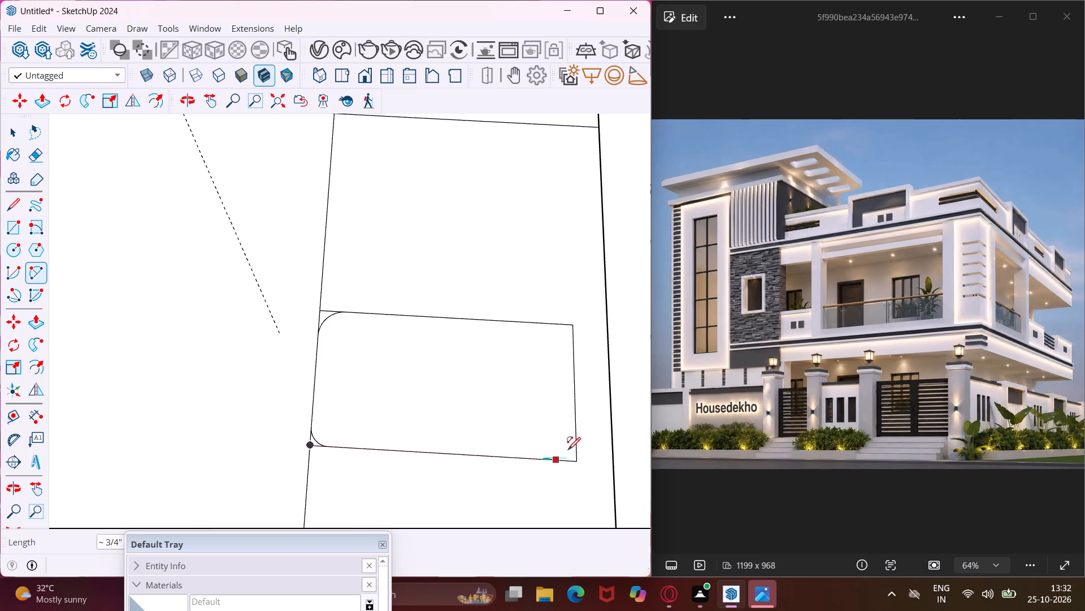
pyautogui.click(574, 442)
pyautogui.click(575, 451)
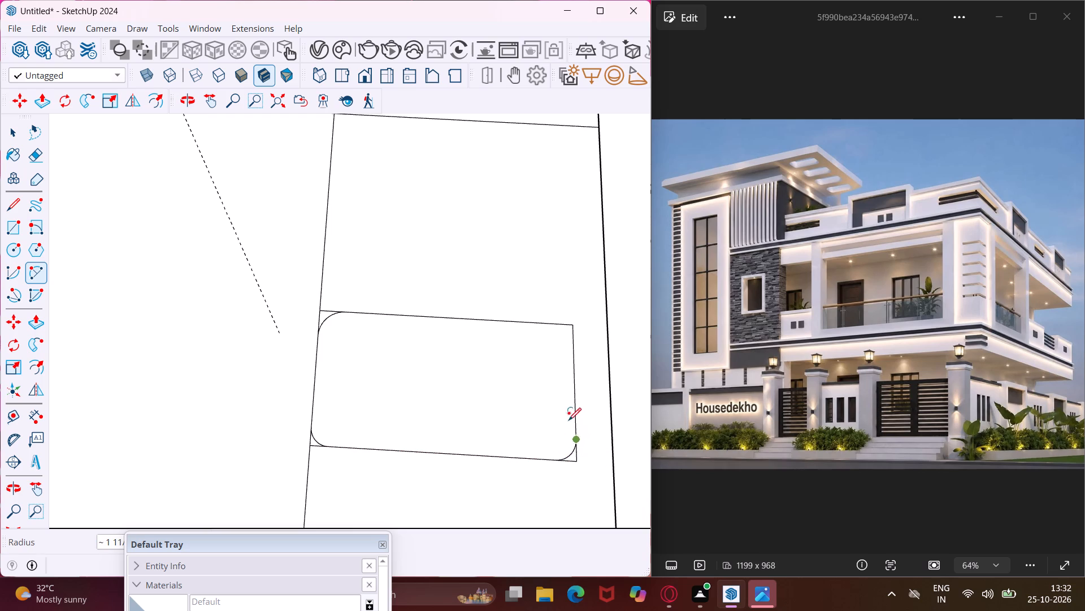
pyautogui.click(551, 326)
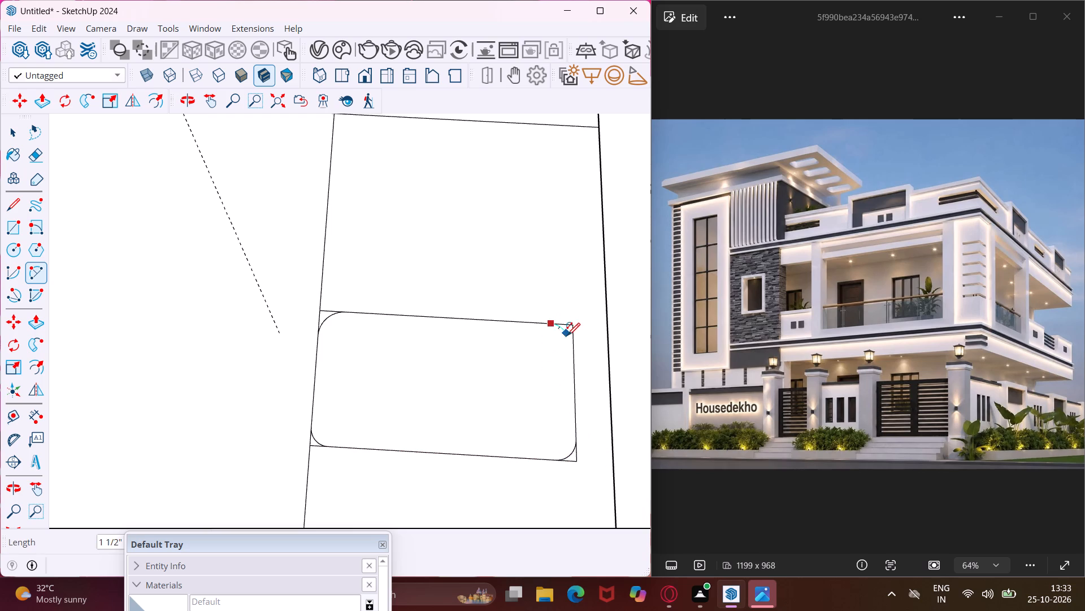
# Round the rectangle's last corner near the slab's outer edge with a tangent arc, about 1 7/8" in radius.
pyautogui.click(573, 344)
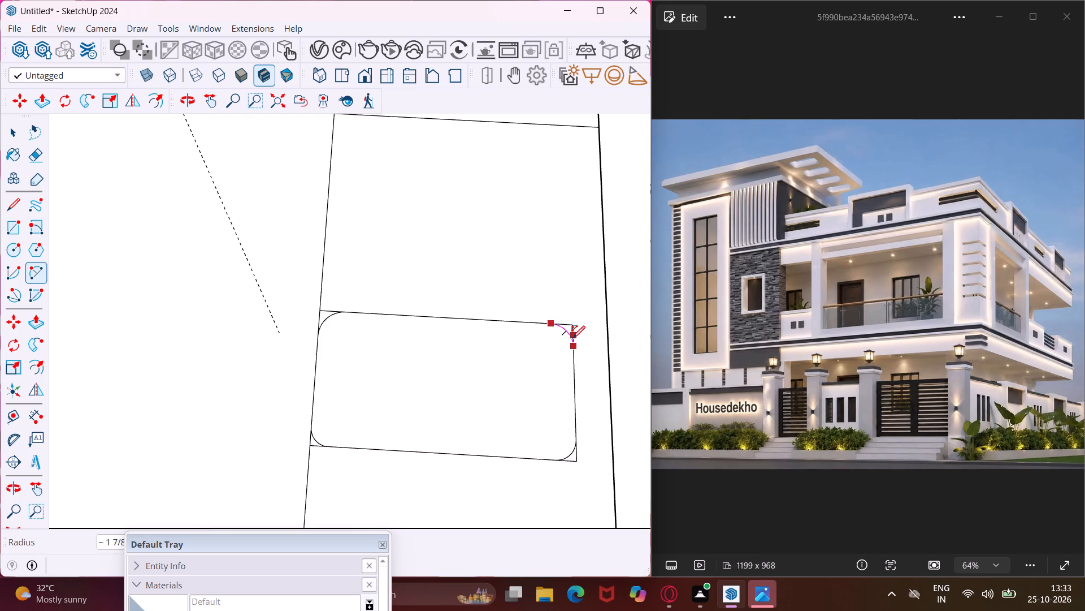
pyautogui.click(572, 338)
pyautogui.press('Escape')
pyautogui.press('space')
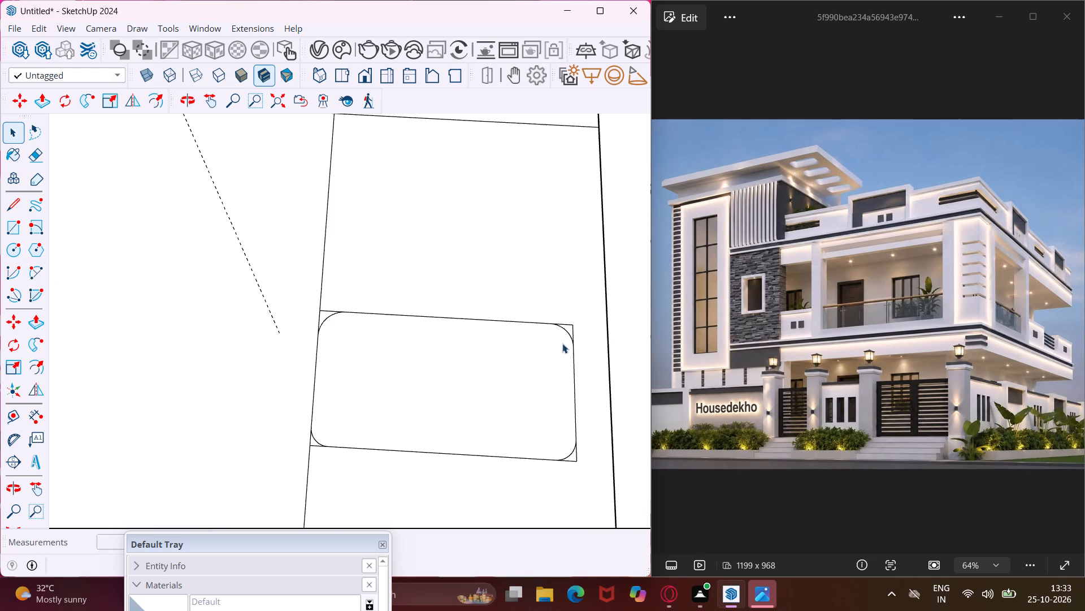
# Erase the overhang strip's inner line beyond the rounded rectangle and the leftover square corner segments outside its four arcs.
pyautogui.press('e')
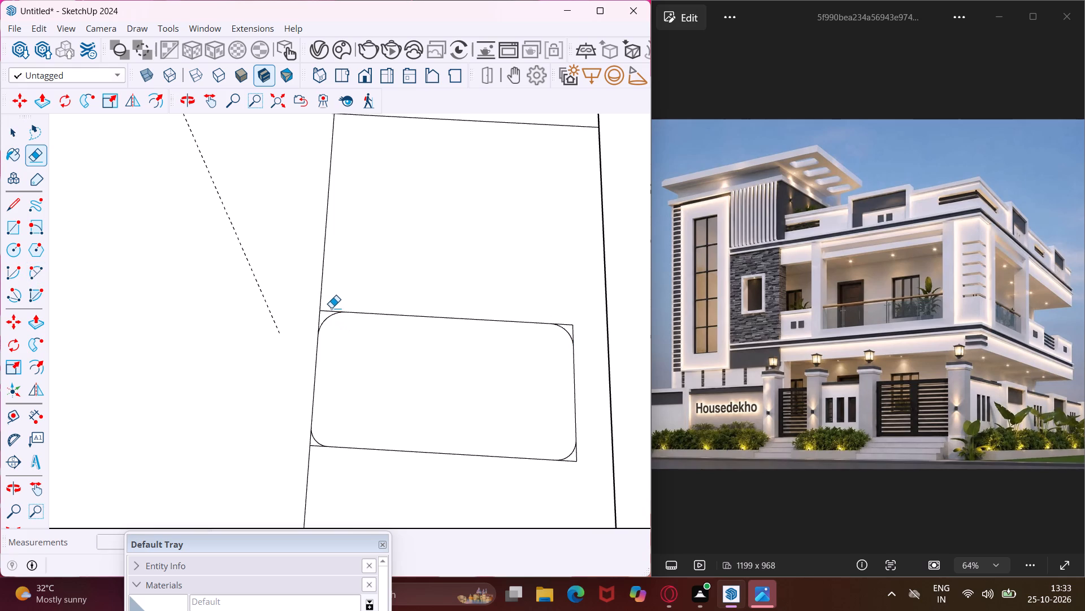
pyautogui.click(331, 310)
pyautogui.click(322, 308)
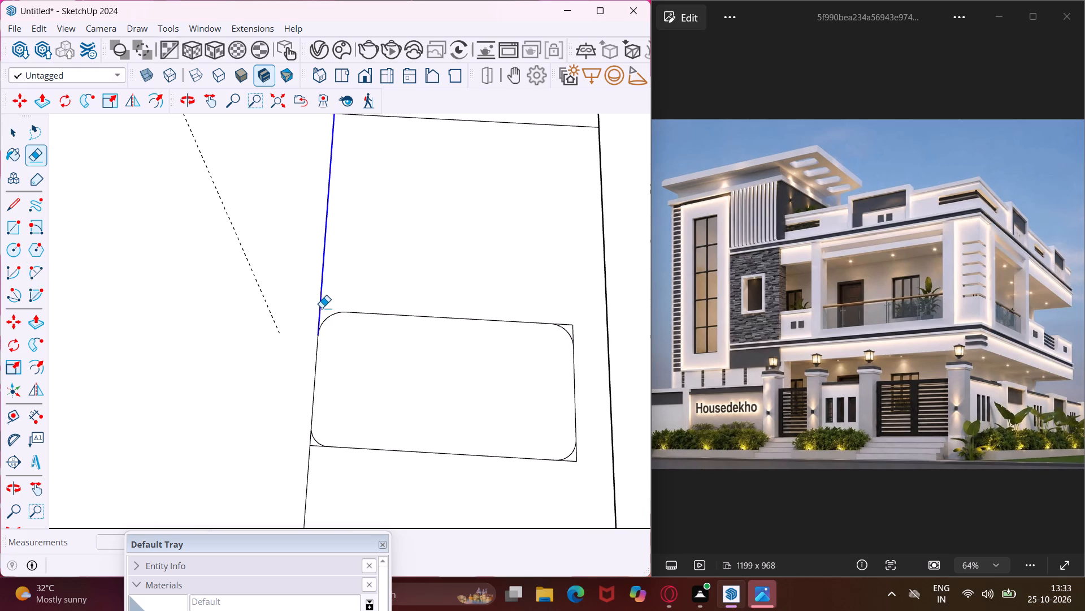
pyautogui.click(311, 450)
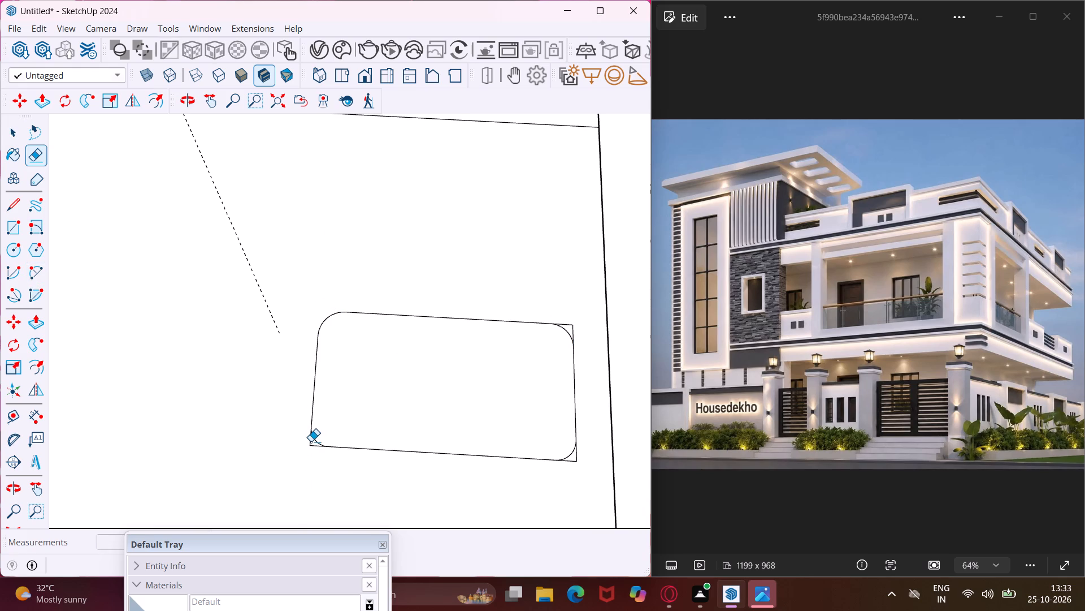
pyautogui.click(311, 444)
pyautogui.click(309, 444)
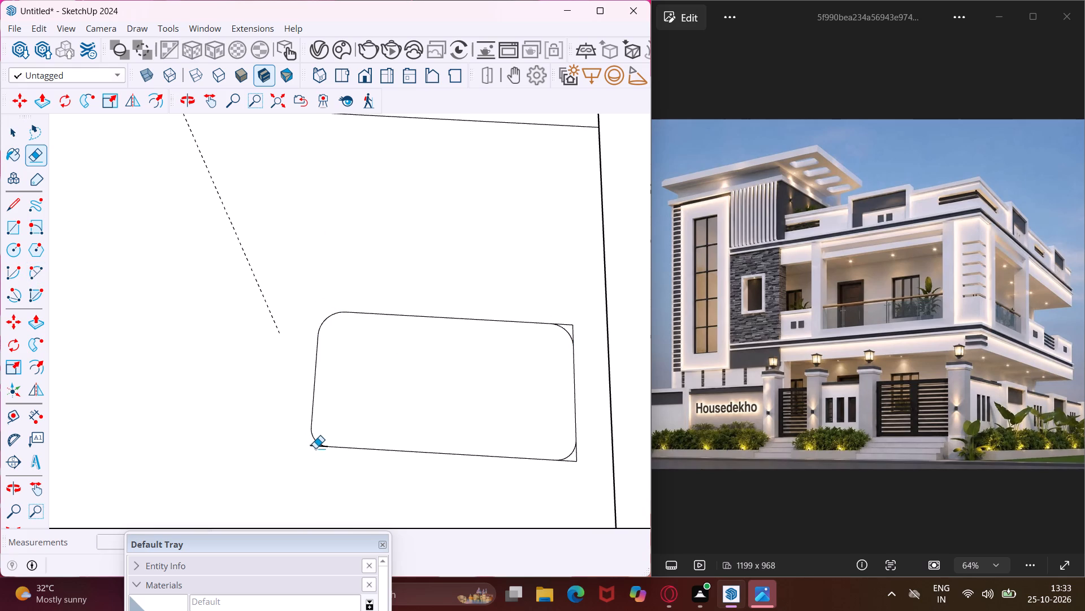
pyautogui.click(315, 447)
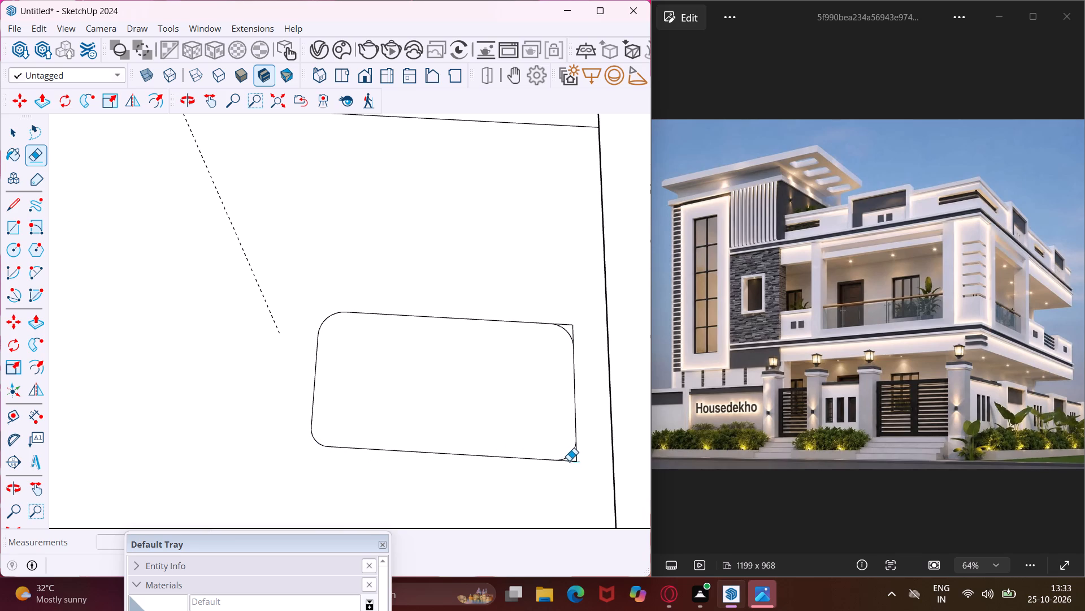
pyautogui.click(572, 460)
pyautogui.click(578, 456)
pyautogui.click(568, 462)
pyautogui.click(571, 329)
pyautogui.click(568, 326)
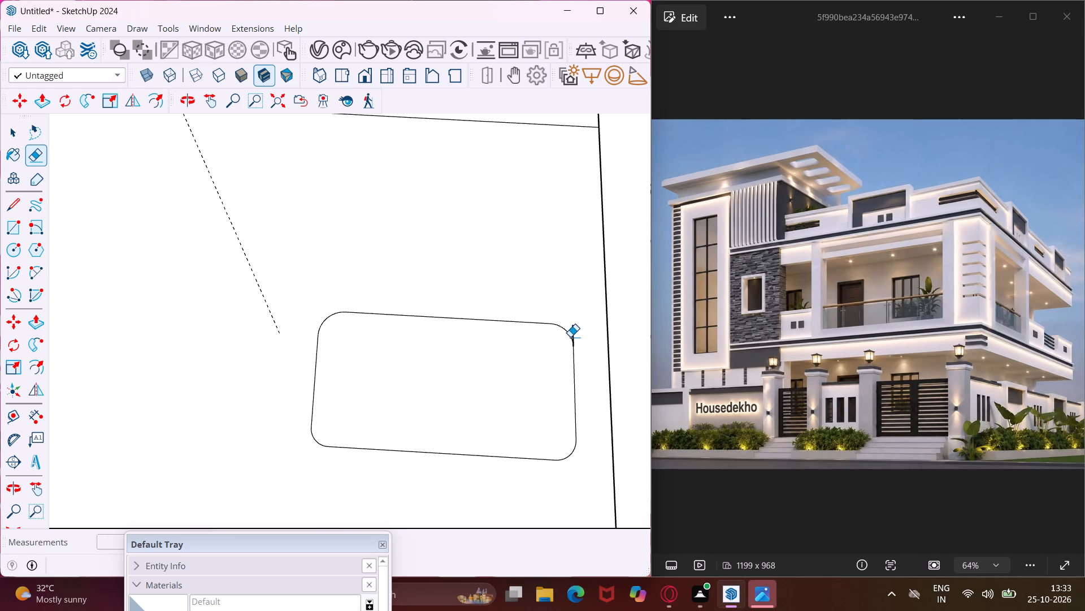
pyautogui.click(574, 333)
# Copy the rounded rectangle face about 1' 6" along the slab's outer edge and multiply it into four evenly spaced copies.
pyautogui.scroll(-9, 546, 288)
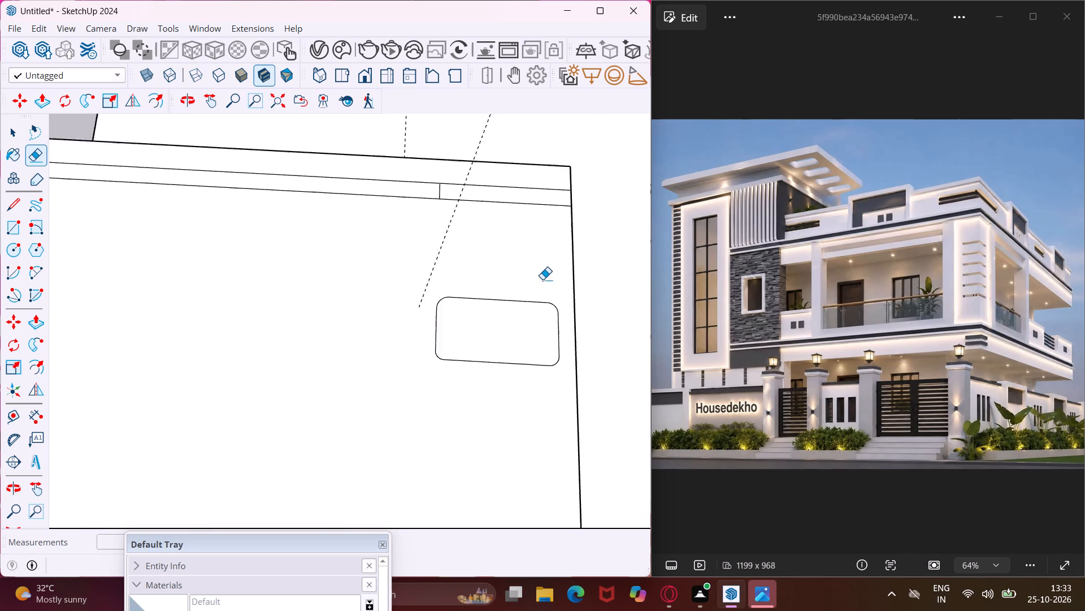
pyautogui.scroll(-13, 542, 279)
pyautogui.press('Escape')
pyautogui.press('space')
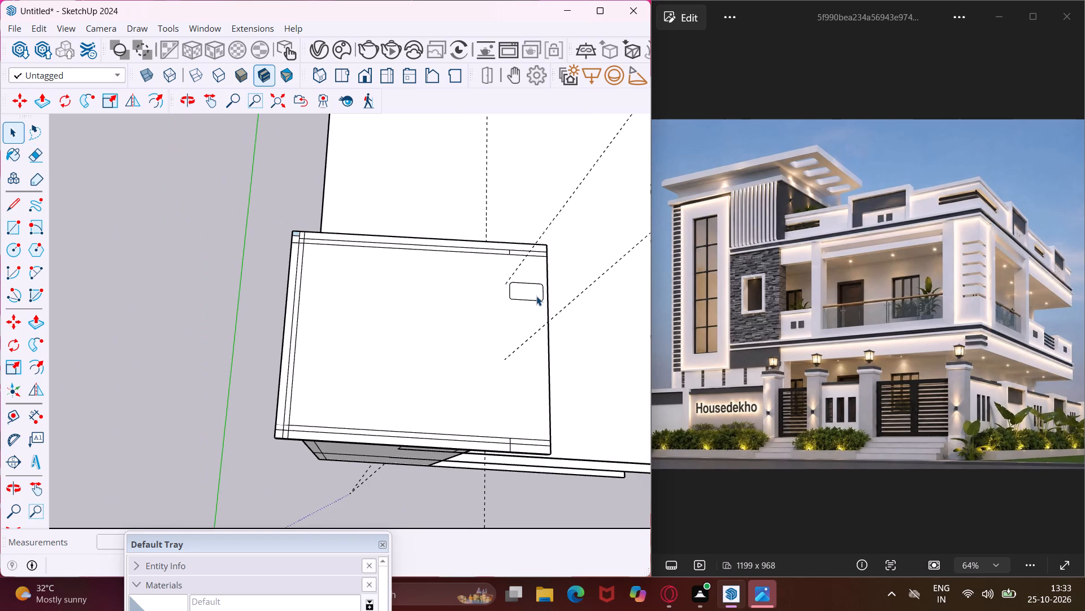
pyautogui.click(536, 296)
pyautogui.press('m')
pyautogui.click(536, 296)
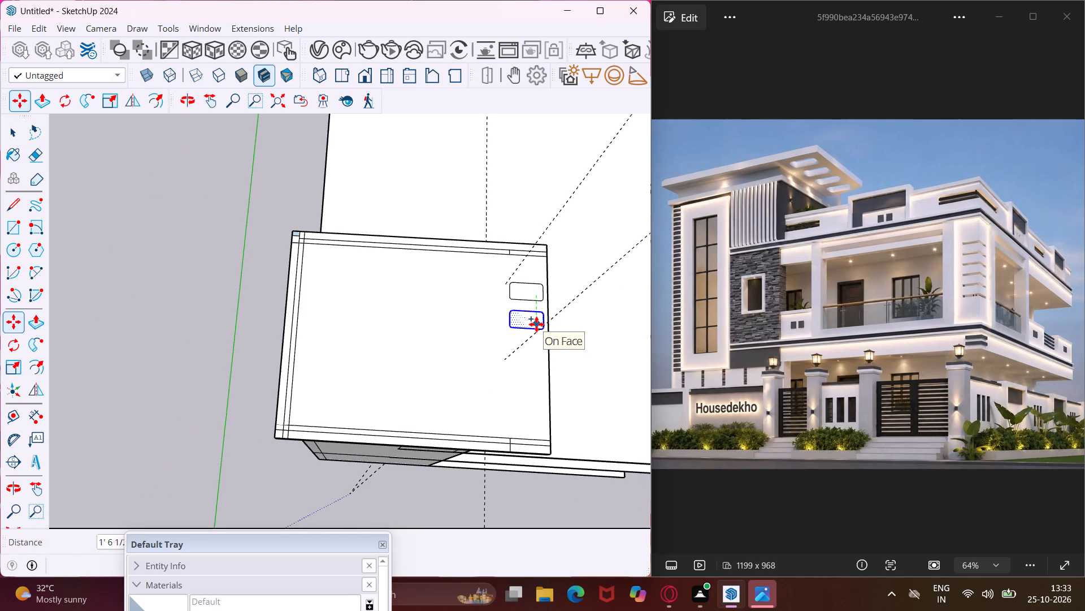
pyautogui.click(536, 324)
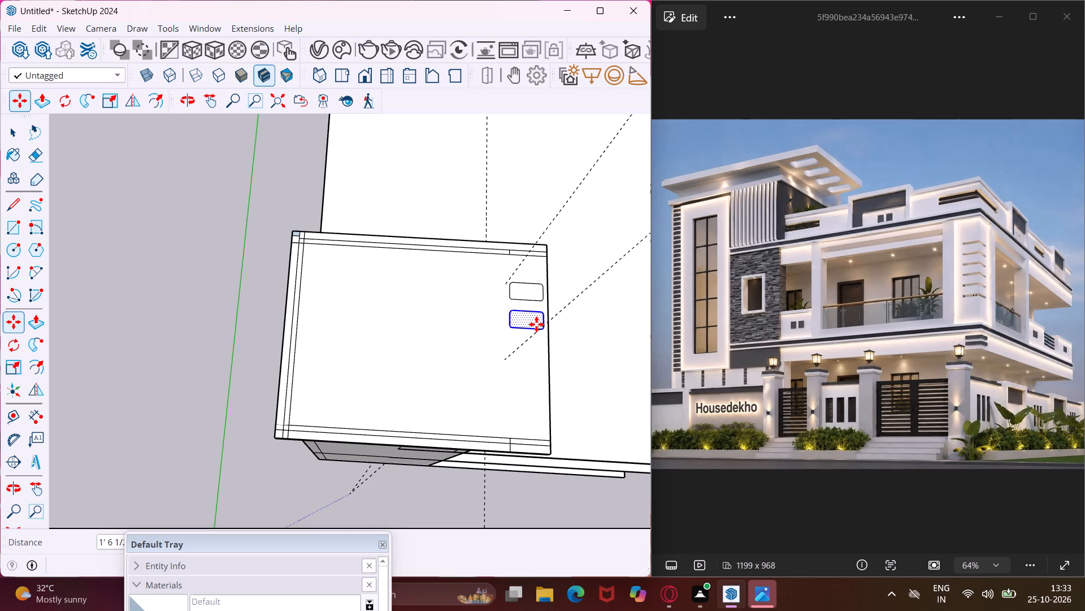
pyautogui.press('*')
pyautogui.press('4')
pyautogui.press('Return')
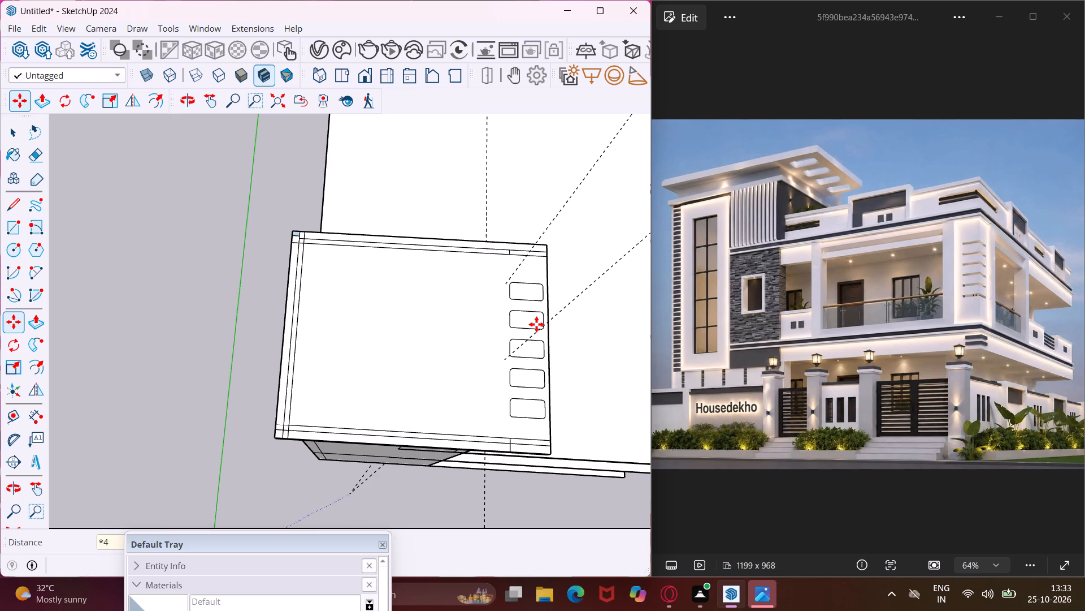
pyautogui.press('Escape')
pyautogui.press('space')
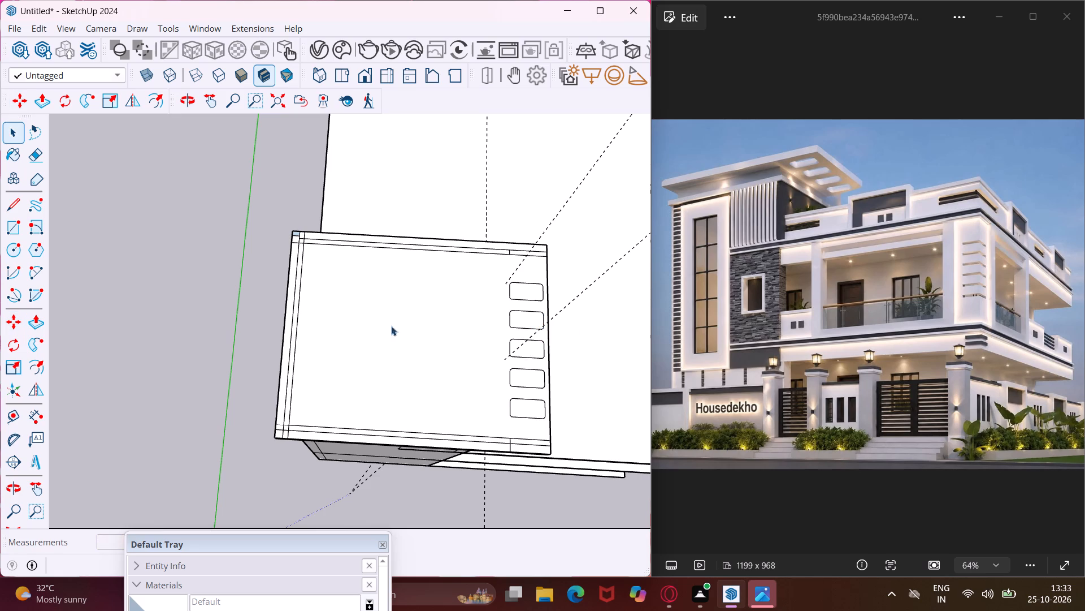
# Erase the inset lines along the slab edge opposite the rounded rectangles and along one adjoining edge, including small pieces at their shared corner.
pyautogui.press('e')
pyautogui.scroll(3, 311, 272)
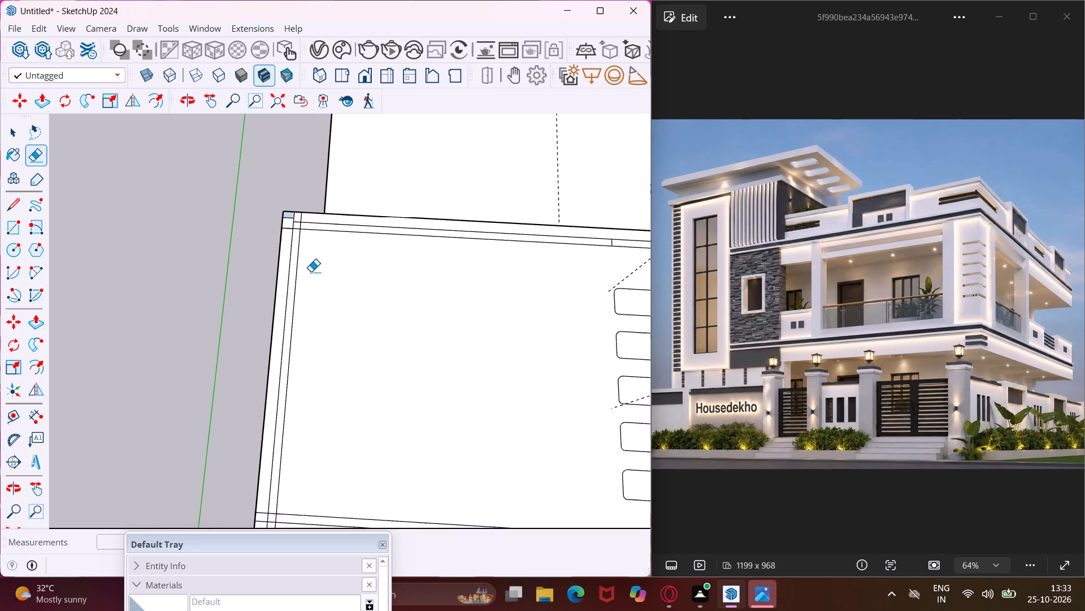
pyautogui.scroll(2, 311, 272)
pyautogui.moveTo(299, 263); pyautogui.dragTo(285, 279)
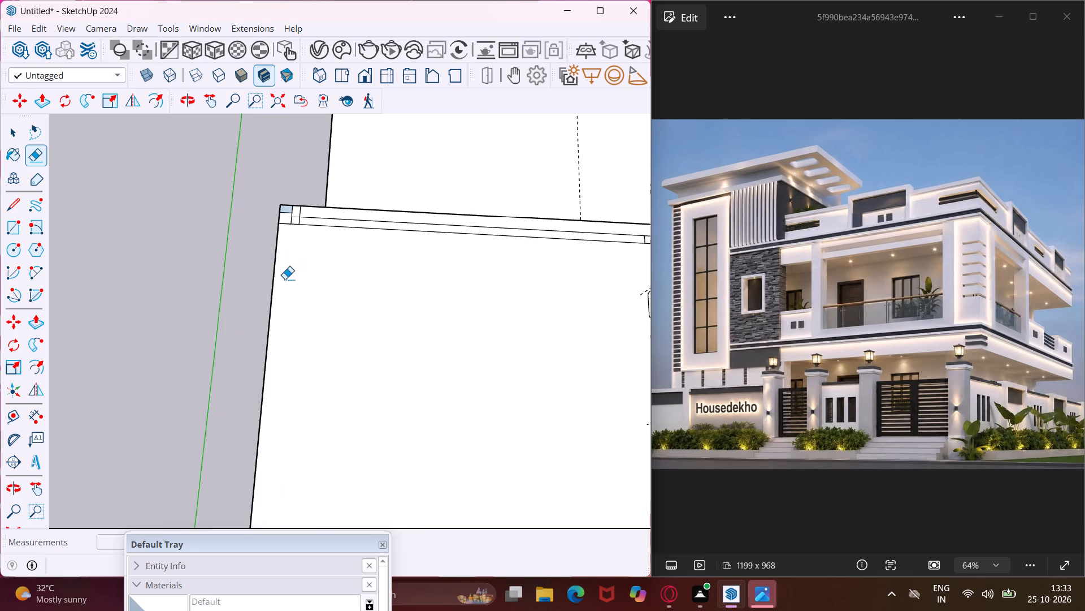
pyautogui.moveTo(303, 211); pyautogui.dragTo(307, 231)
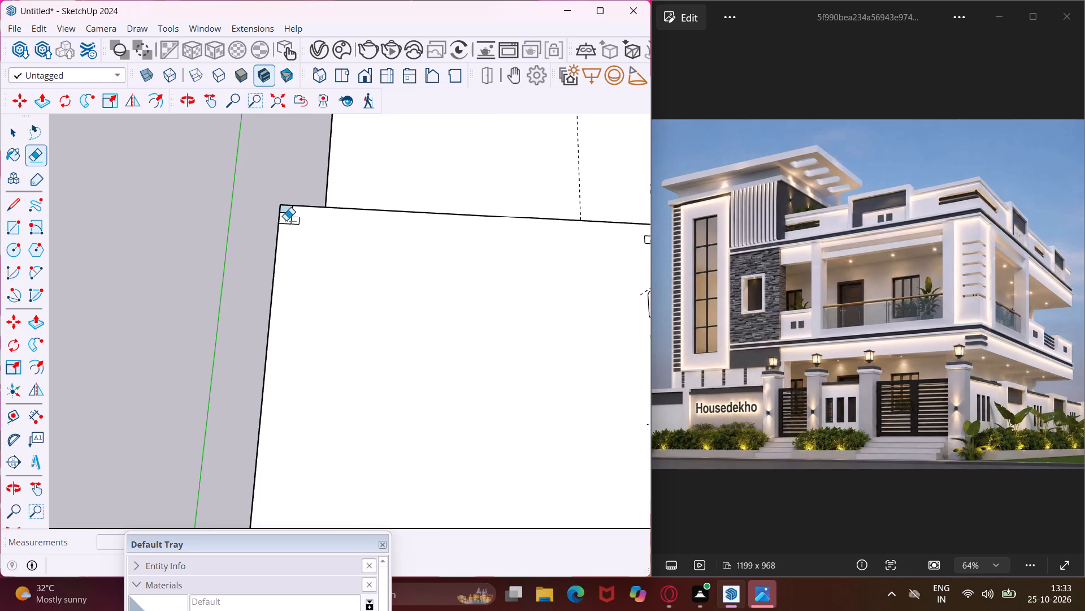
pyautogui.moveTo(286, 220); pyautogui.dragTo(305, 222)
pyautogui.moveTo(301, 214); pyautogui.dragTo(296, 227)
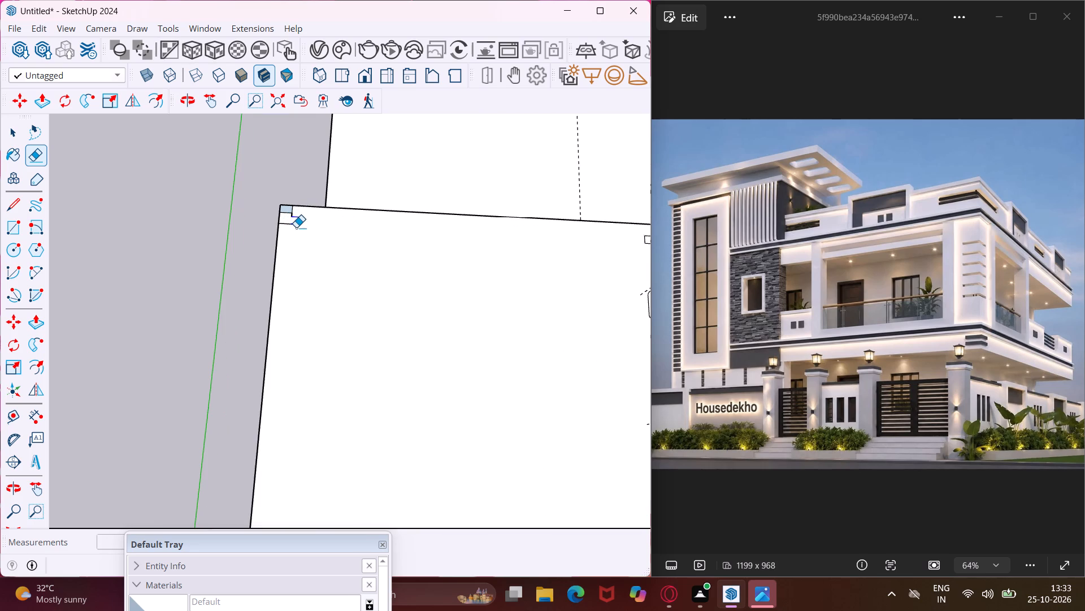
pyautogui.moveTo(296, 227); pyautogui.dragTo(292, 241)
pyautogui.moveTo(285, 220); pyautogui.dragTo(285, 227)
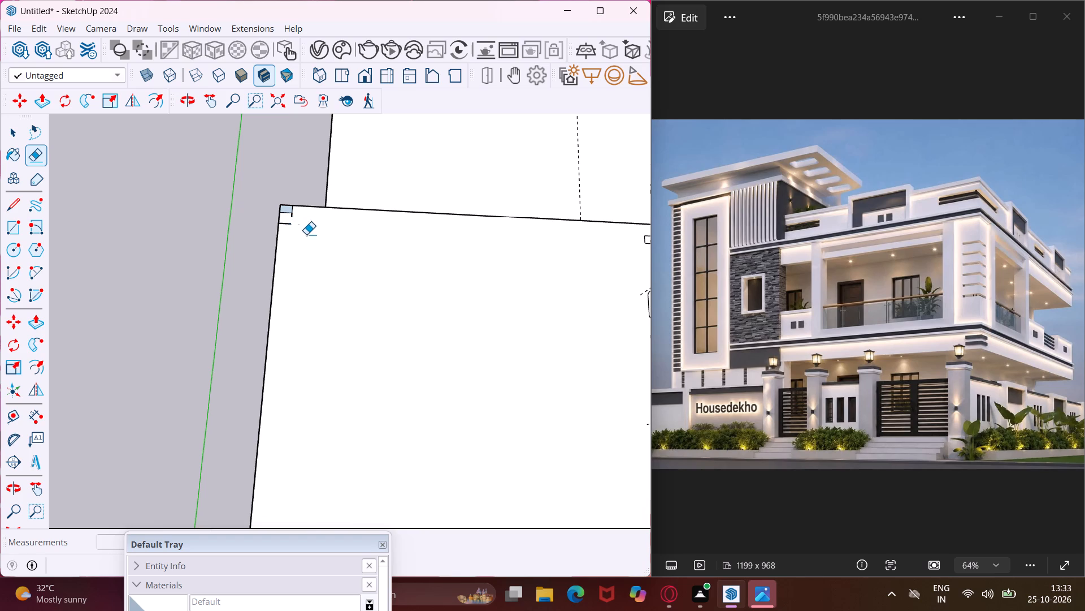
# Erase the remaining inset lines along the slab's other adjoining edge, plus the short leftover segments beside the rounded rectangles and at the corner.
pyautogui.scroll(-9, 310, 235)
pyautogui.scroll(4, 348, 336)
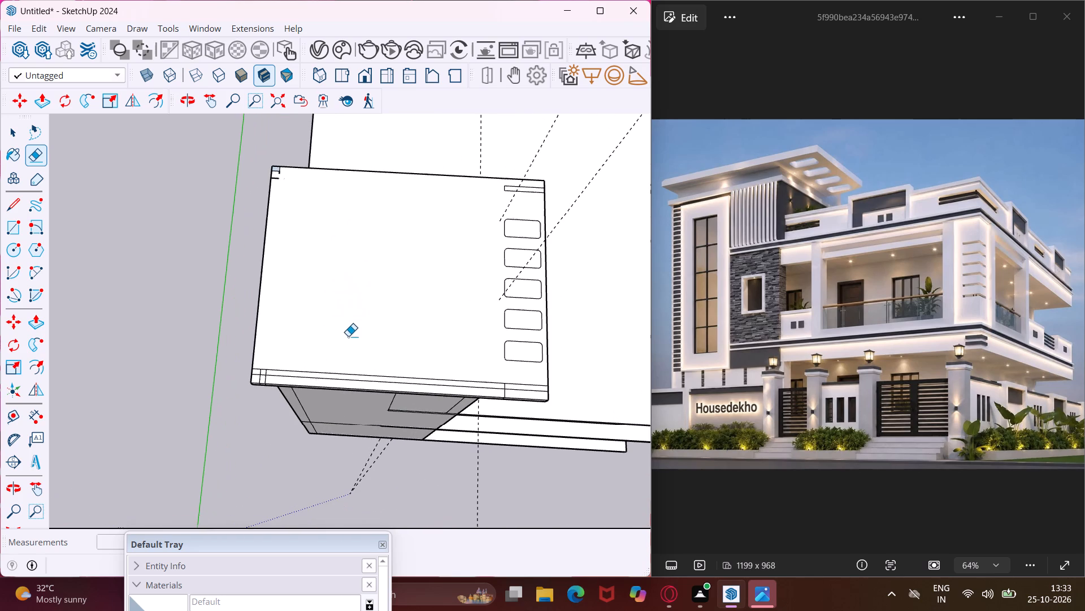
pyautogui.moveTo(515, 183); pyautogui.dragTo(519, 201)
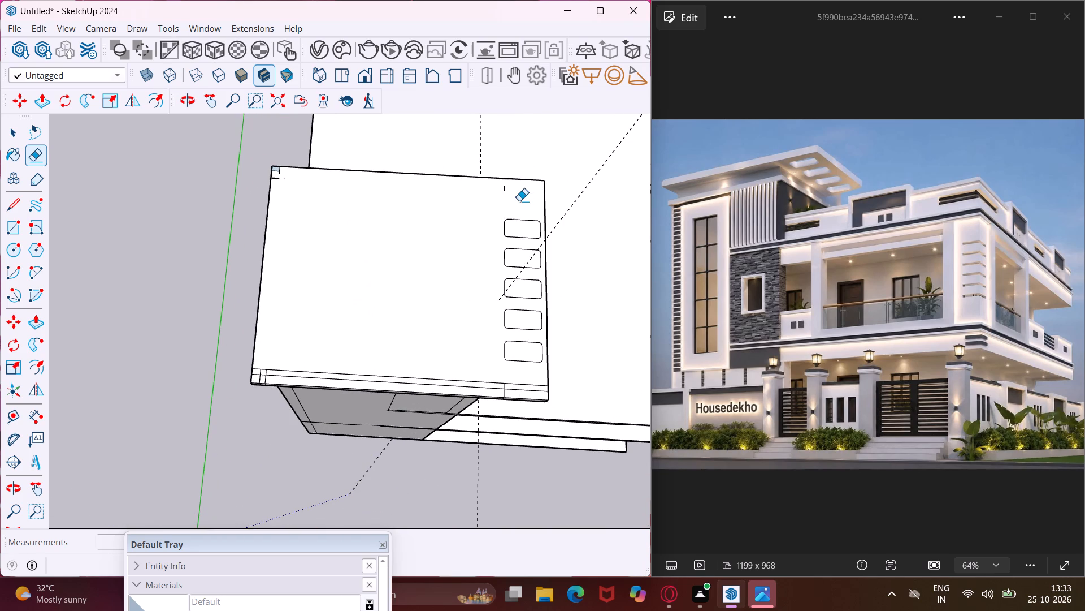
pyautogui.moveTo(511, 185); pyautogui.dragTo(485, 196)
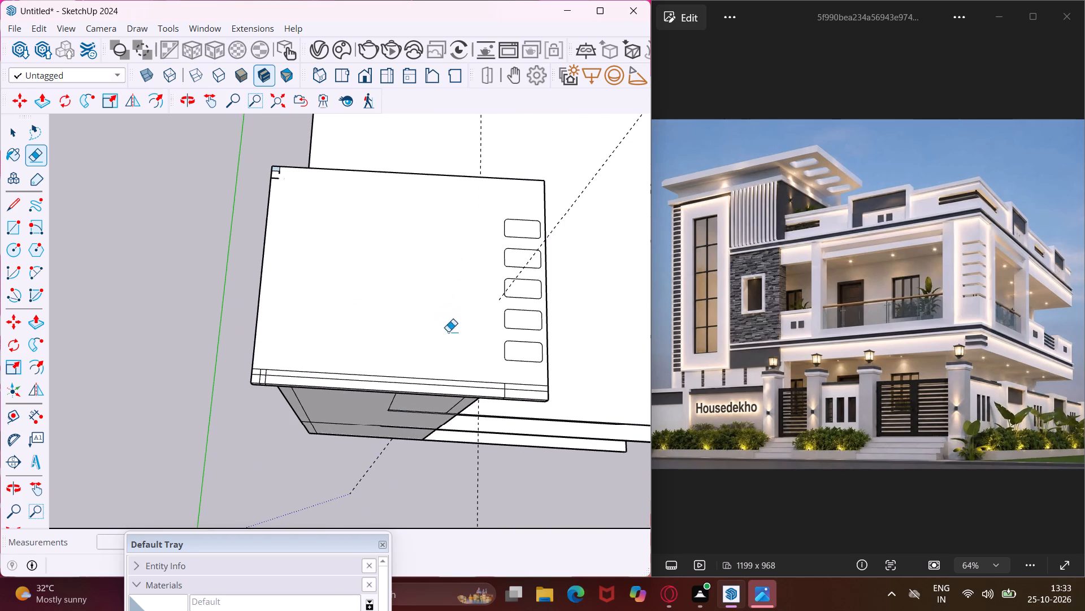
pyautogui.moveTo(514, 384); pyautogui.dragTo(497, 391)
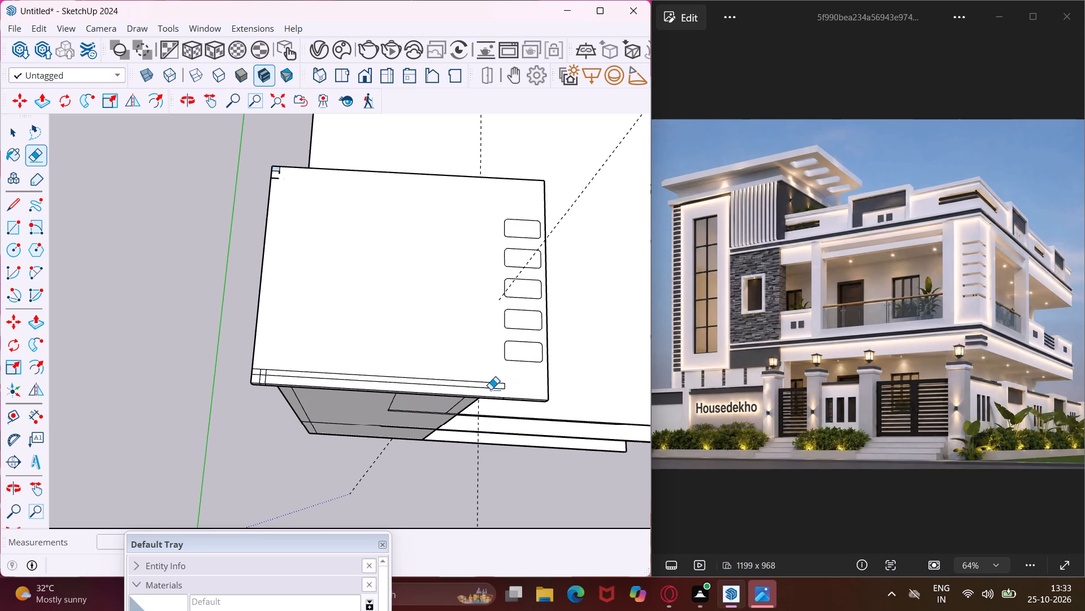
pyautogui.moveTo(490, 389); pyautogui.dragTo(478, 380)
pyautogui.moveTo(257, 376); pyautogui.dragTo(267, 365)
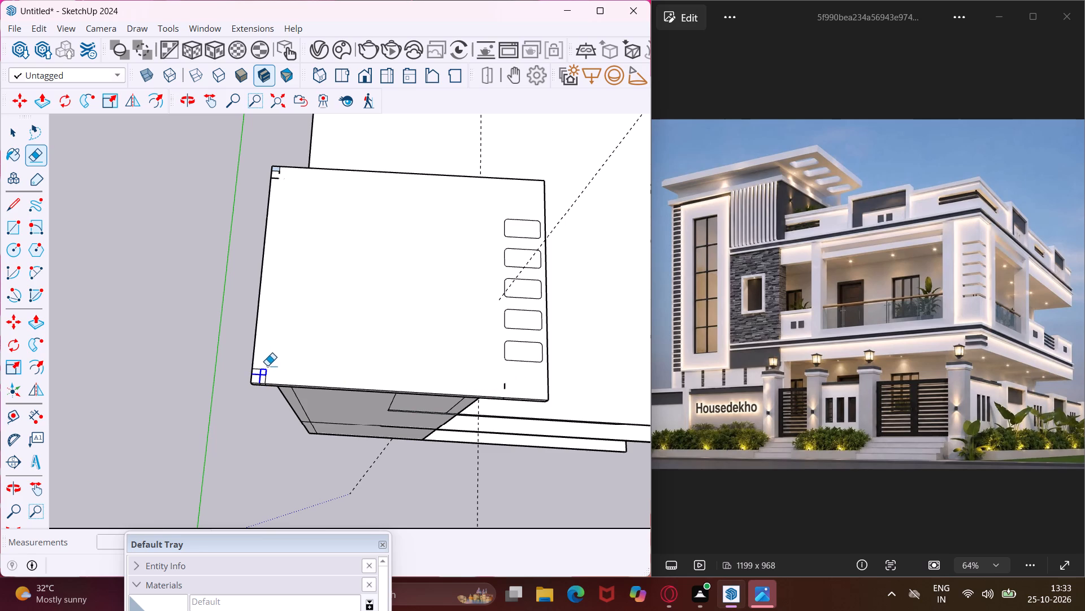
pyautogui.moveTo(267, 365); pyautogui.dragTo(273, 361)
pyautogui.moveTo(492, 380); pyautogui.dragTo(509, 386)
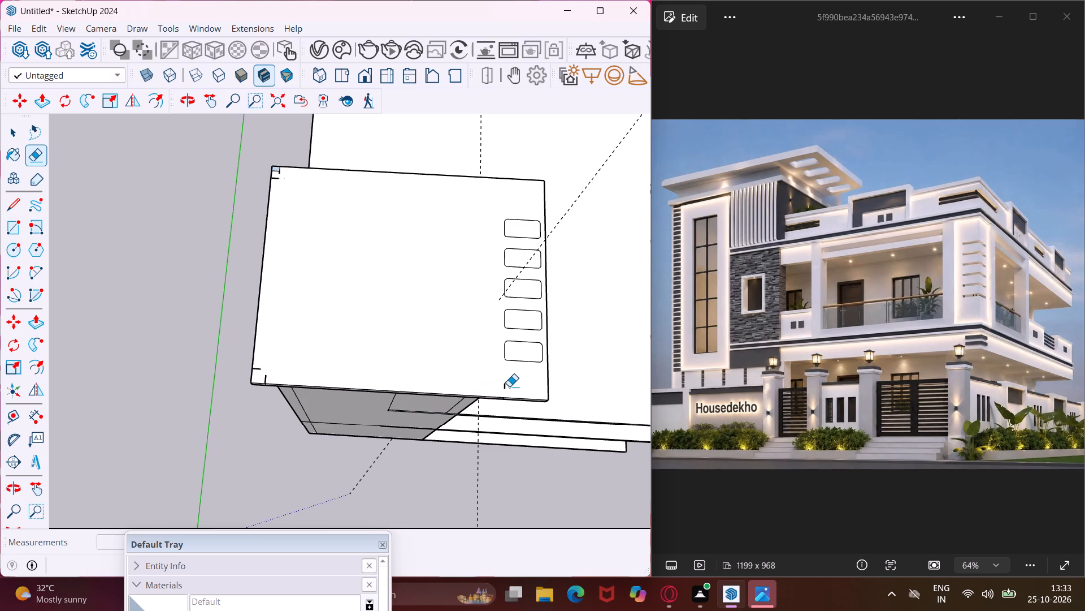
pyautogui.moveTo(509, 386); pyautogui.dragTo(501, 386)
pyautogui.moveTo(261, 360); pyautogui.dragTo(271, 378)
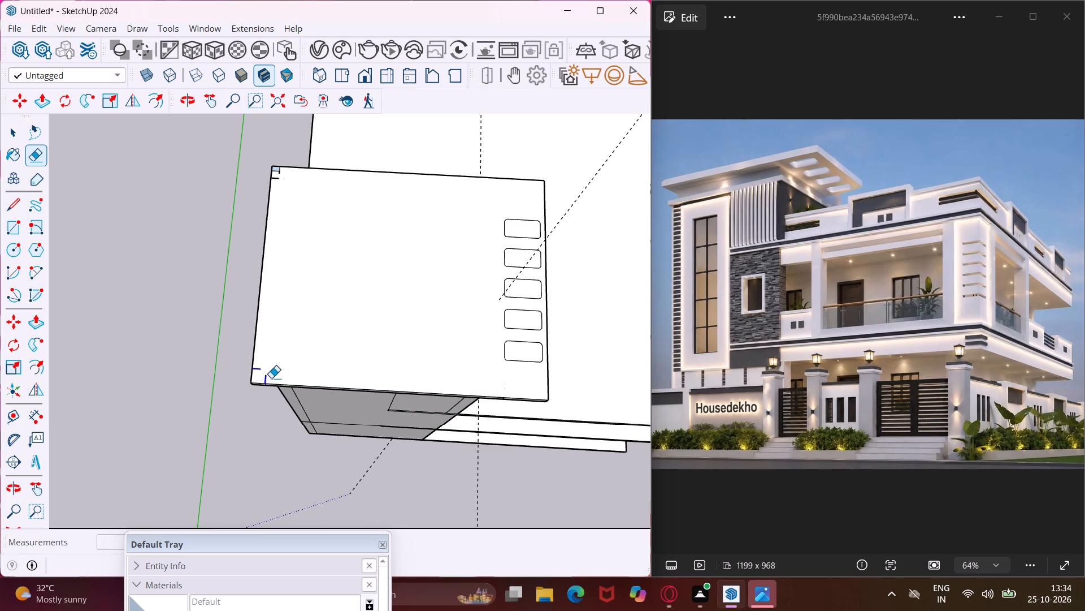
# Push the end rounded rectangle, at the row's far end in the tower's roof slab, 6" down to cut through it.
pyautogui.scroll(-4, 309, 324)
pyautogui.moveTo(345, 320); pyautogui.dragTo(174, 187, button='middle')
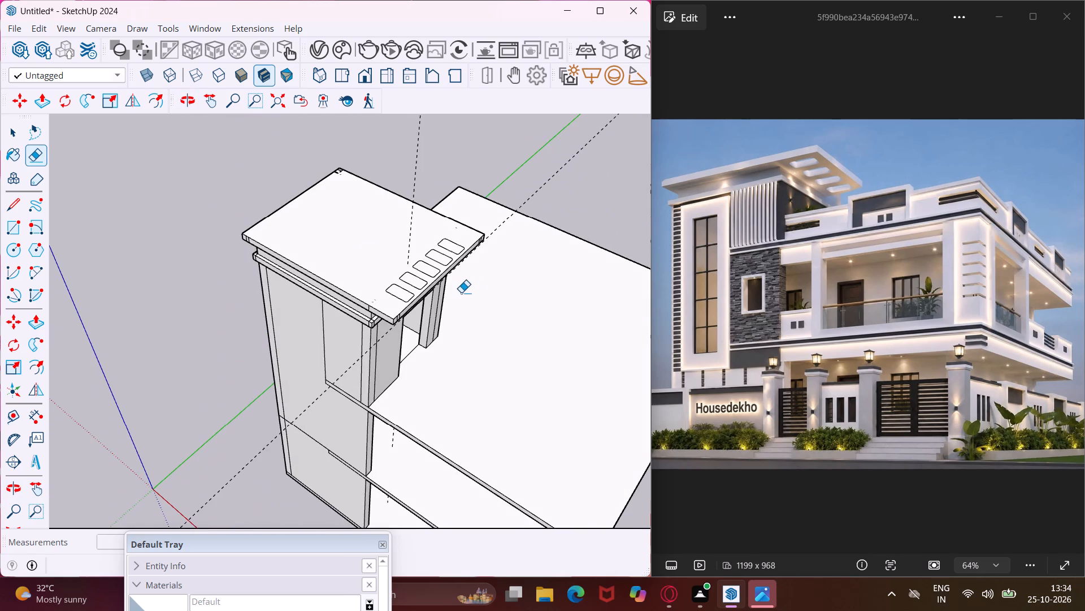
pyautogui.moveTo(475, 296); pyautogui.dragTo(379, 202, button='middle')
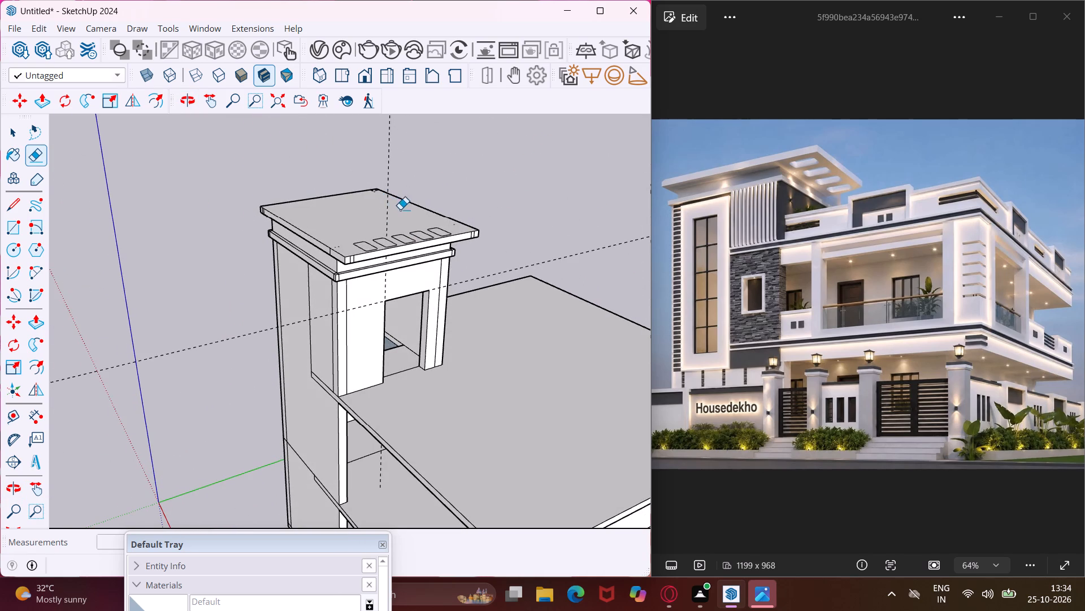
pyautogui.press('Escape')
pyautogui.press('space')
pyautogui.scroll(5, 451, 226)
pyautogui.moveTo(451, 226); pyautogui.dragTo(491, 284, button='middle')
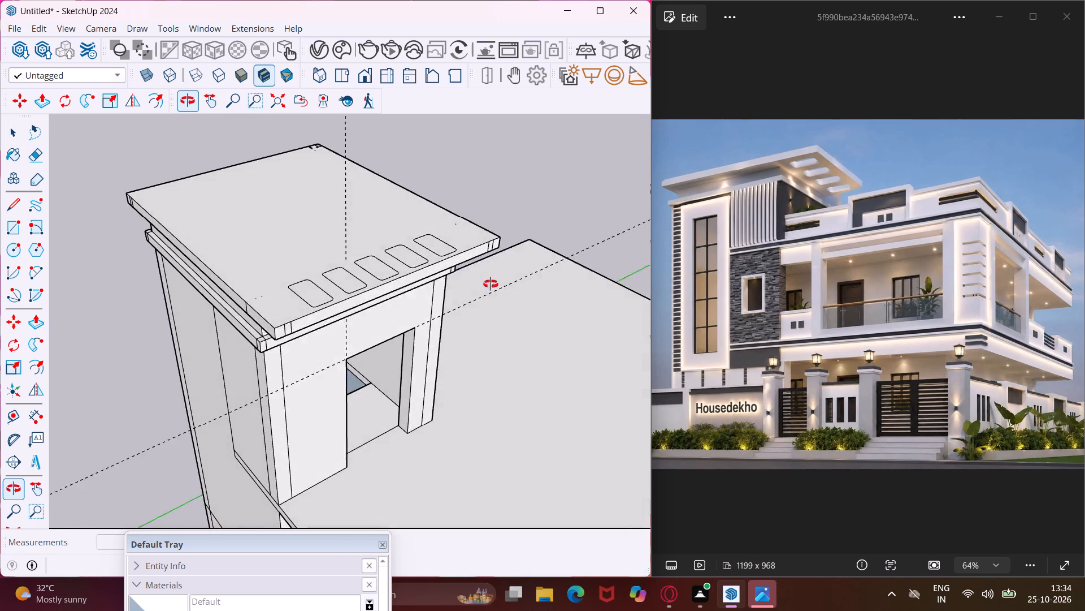
pyautogui.moveTo(491, 284); pyautogui.dragTo(505, 306, button='middle')
pyautogui.scroll(1, 441, 260)
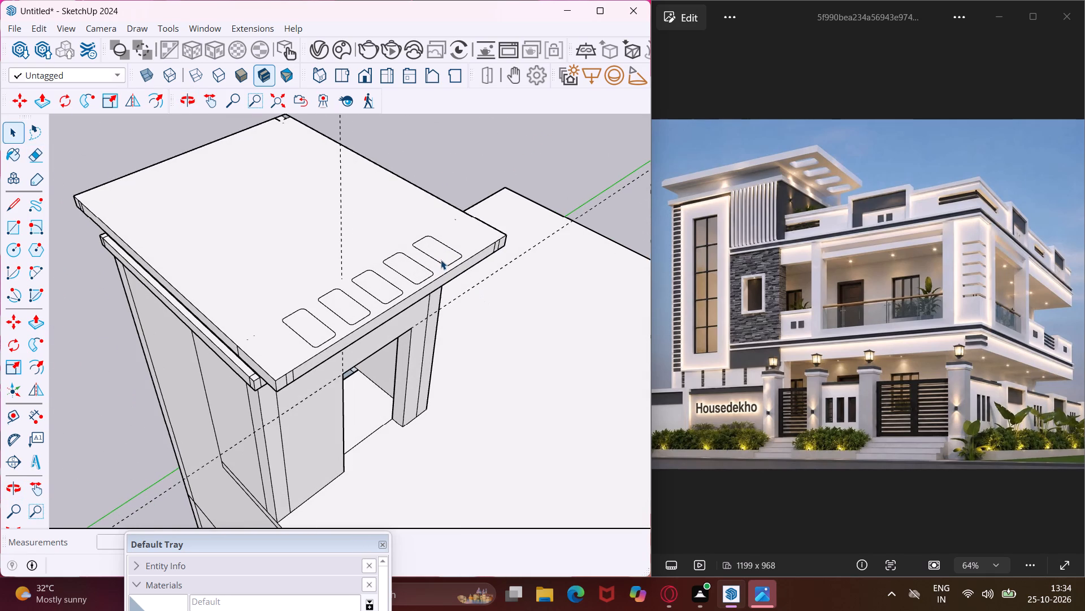
pyautogui.scroll(3, 441, 260)
pyautogui.click(438, 253)
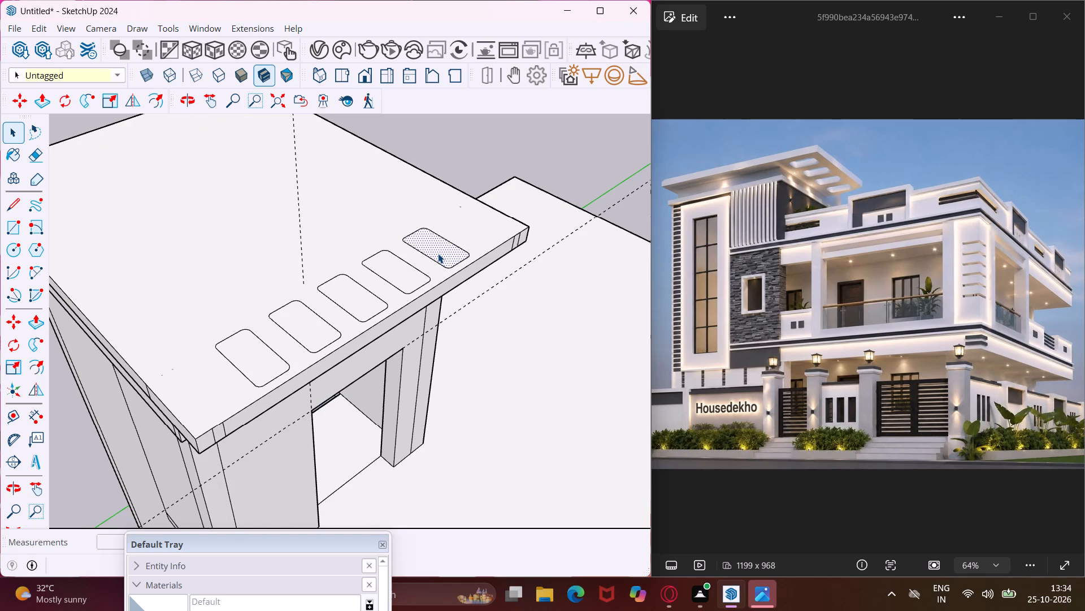
pyautogui.press('p')
pyautogui.click(438, 253)
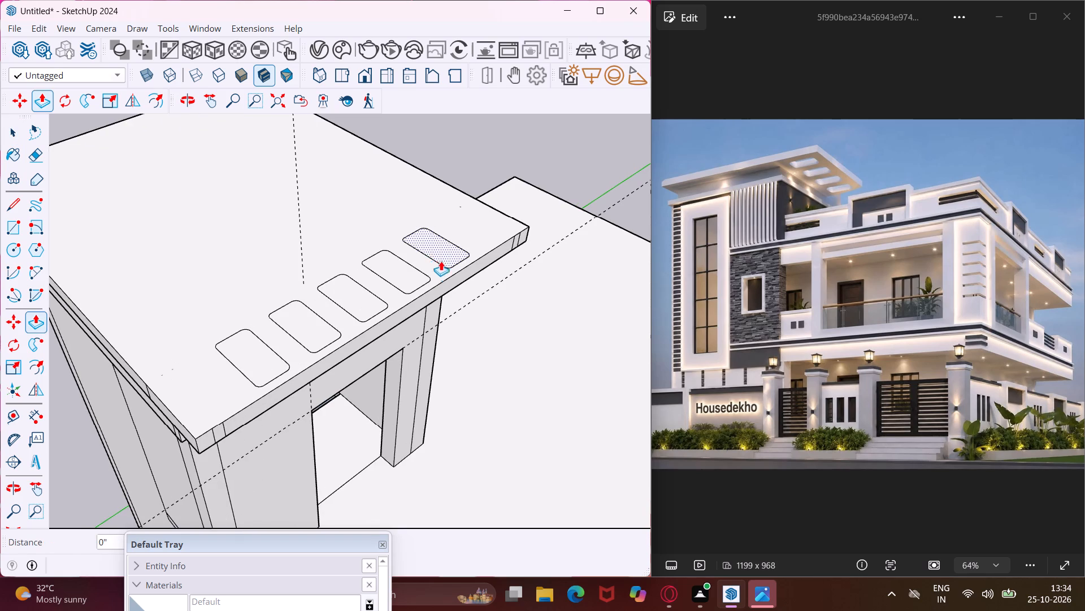
pyautogui.moveTo(463, 285); pyautogui.dragTo(365, 166, button='middle')
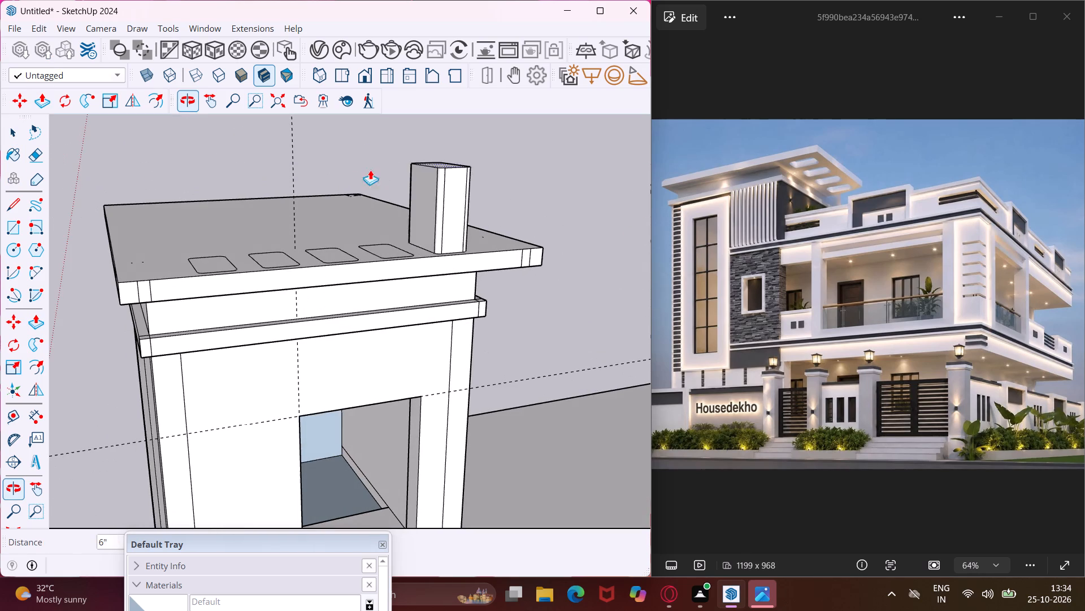
pyautogui.click(457, 270)
# Push the remaining four rounded rectangles 6" down through the roof slab, working along the row.
pyautogui.scroll(4, 387, 248)
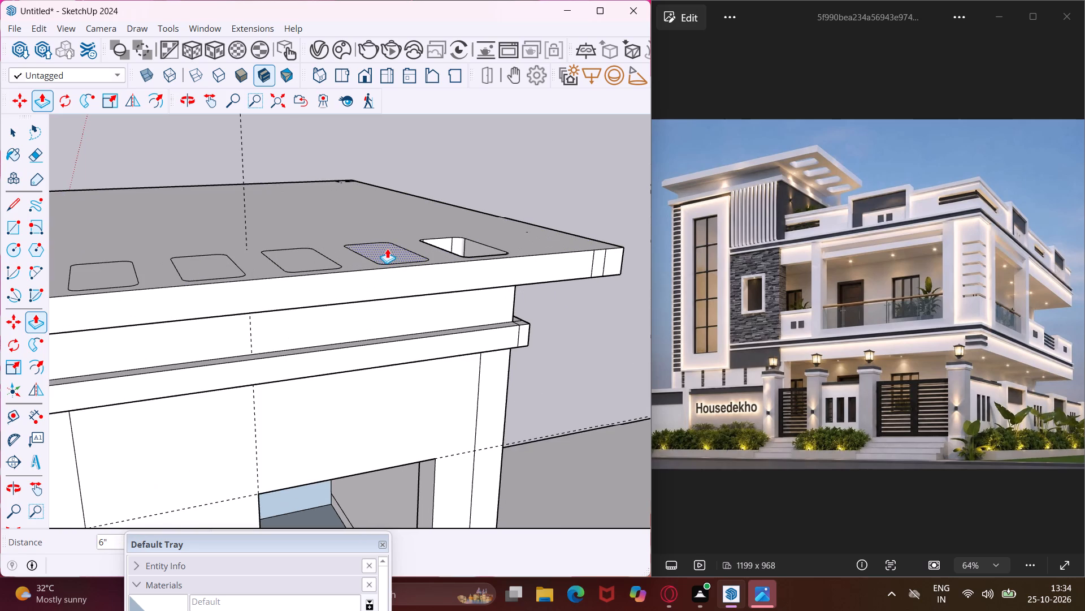
pyautogui.click(387, 248)
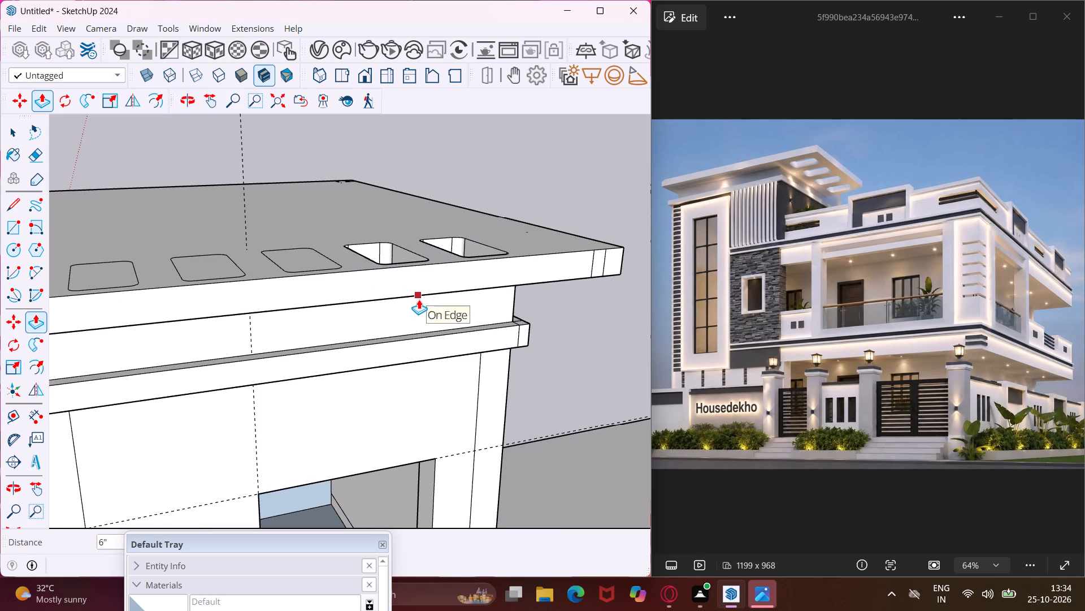
pyautogui.click(419, 299)
pyautogui.click(313, 262)
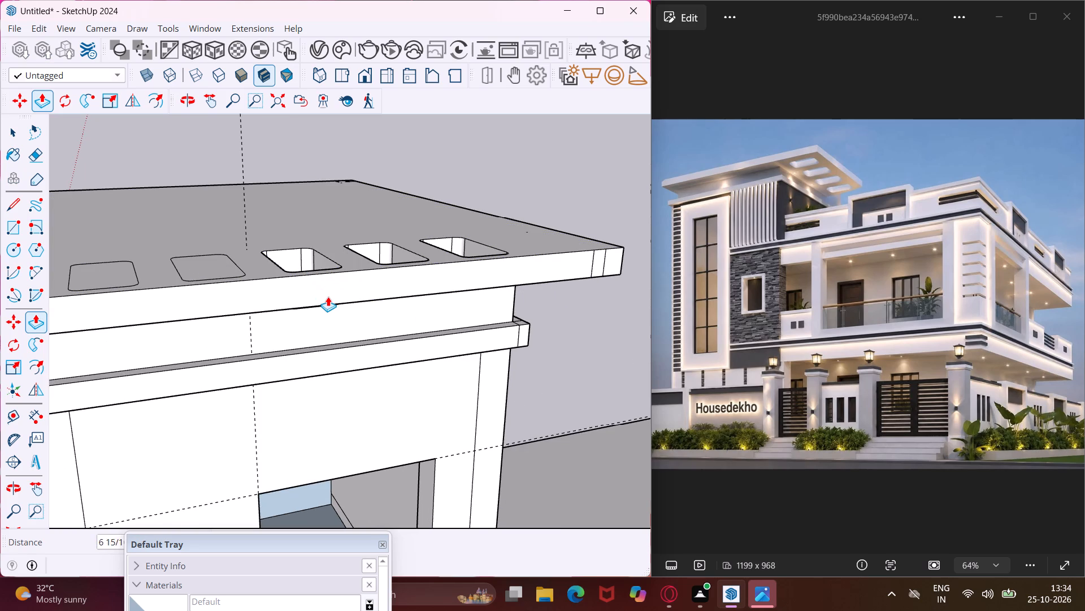
pyautogui.click(331, 302)
pyautogui.scroll(-4, 331, 302)
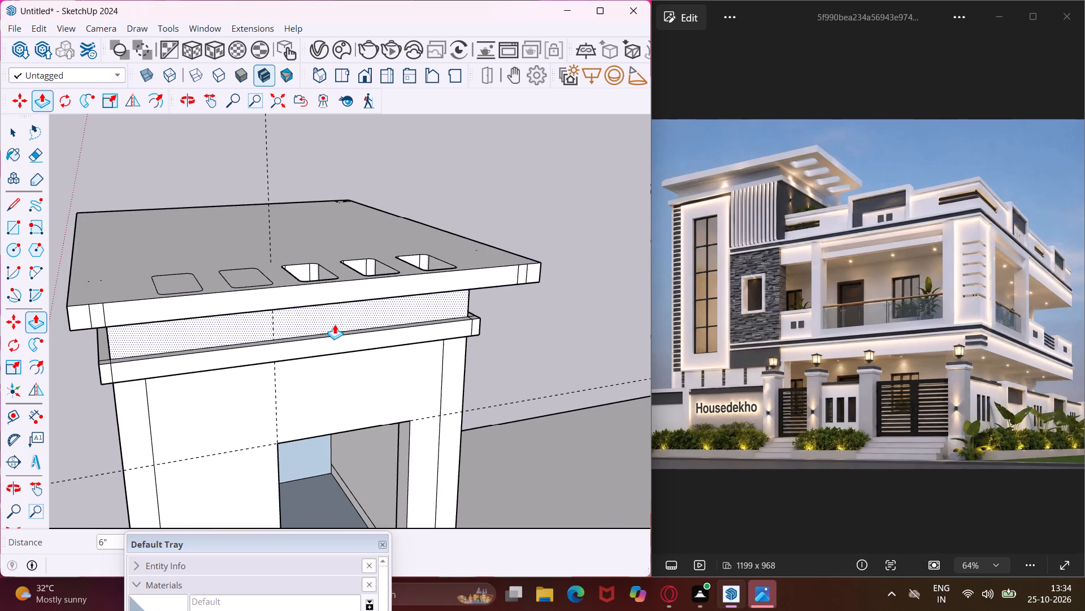
pyautogui.click(243, 277)
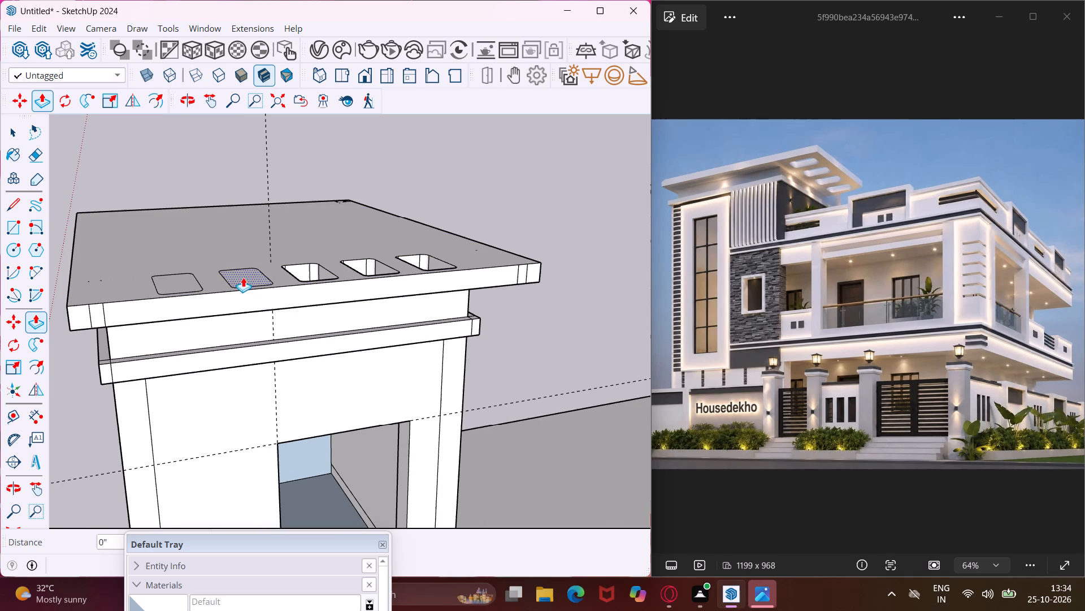
pyautogui.click(268, 309)
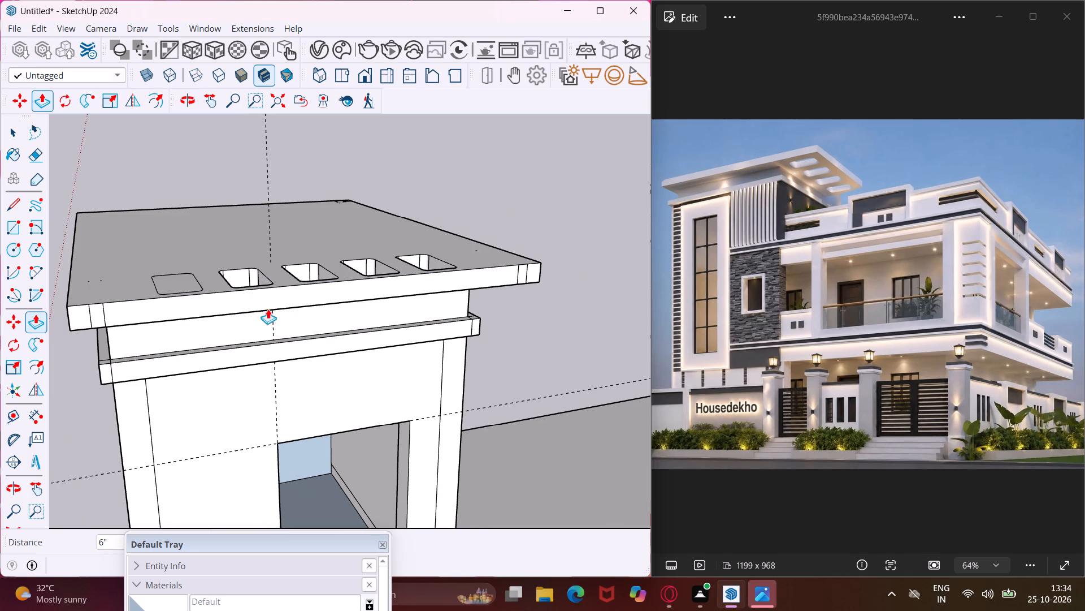
pyautogui.click(175, 277)
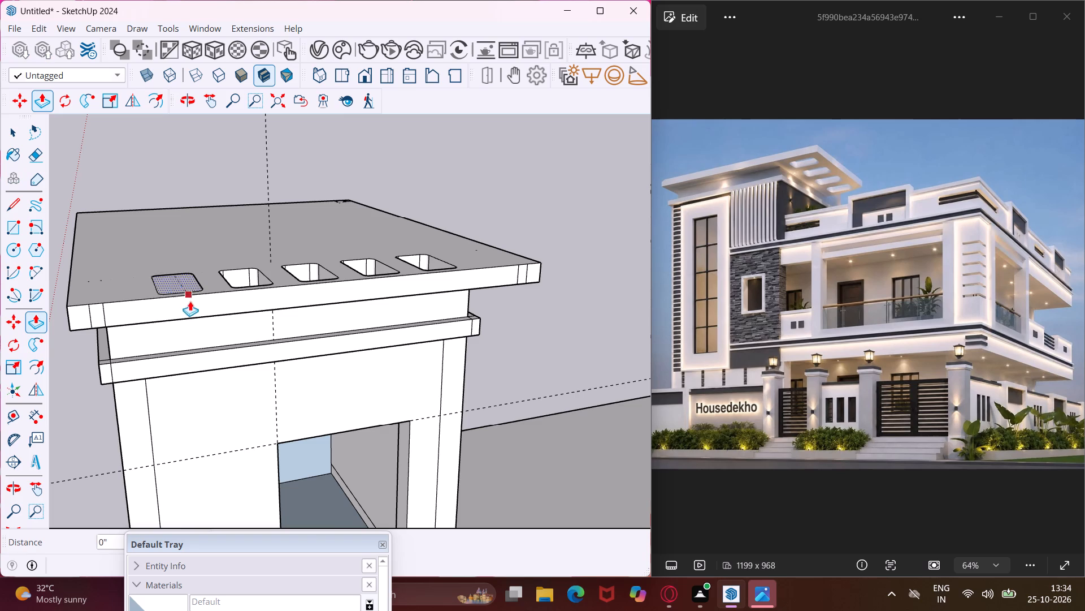
pyautogui.click(199, 317)
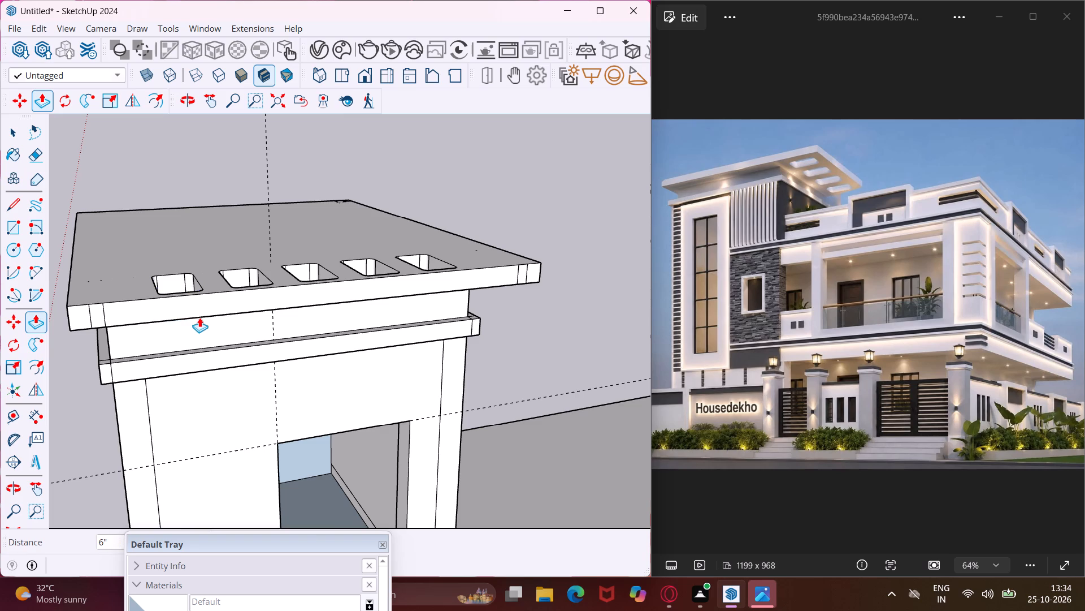
pyautogui.press('Escape')
pyautogui.press('space')
# Switch to the Chaos Cosmos Browser and search the downloaded assets for door, replacing the earlier search term.
pyautogui.scroll(-4, 175, 330)
pyautogui.moveTo(183, 379); pyautogui.dragTo(197, 305, button='middle')
pyautogui.scroll(-3, 197, 305)
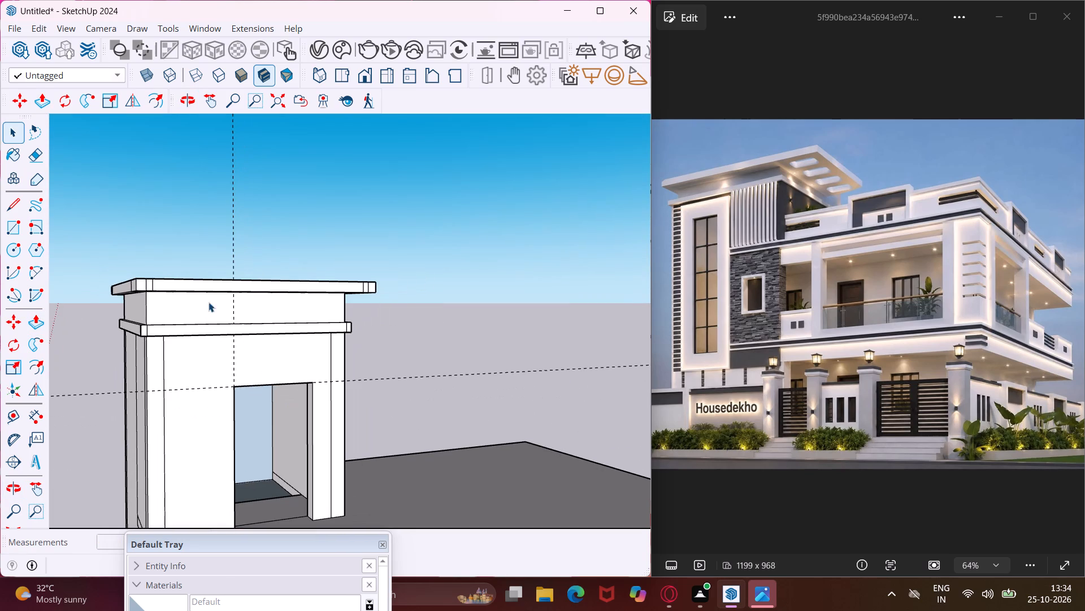
pyautogui.click(345, 45)
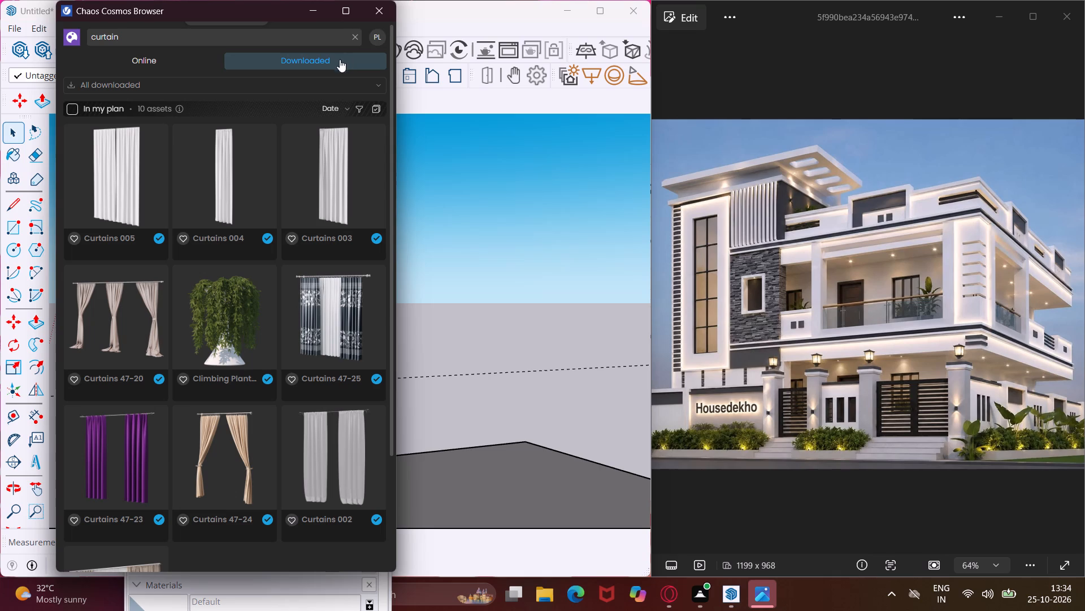
pyautogui.click(229, 37)
pyautogui.press('BackSpace')
pyautogui.press('BackSpace')
pyautogui.press('BackSpace')
pyautogui.press('BackSpace')
pyautogui.press('BackSpace')
pyautogui.press('BackSpace')
pyautogui.press('BackSpace')
pyautogui.press('BackSpace')
pyautogui.press('BackSpace')
pyautogui.press('BackSpace')
pyautogui.press('BackSpace')
pyautogui.press('BackSpace')
pyautogui.press('BackSpace')
pyautogui.press('BackSpace')
pyautogui.press('BackSpace')
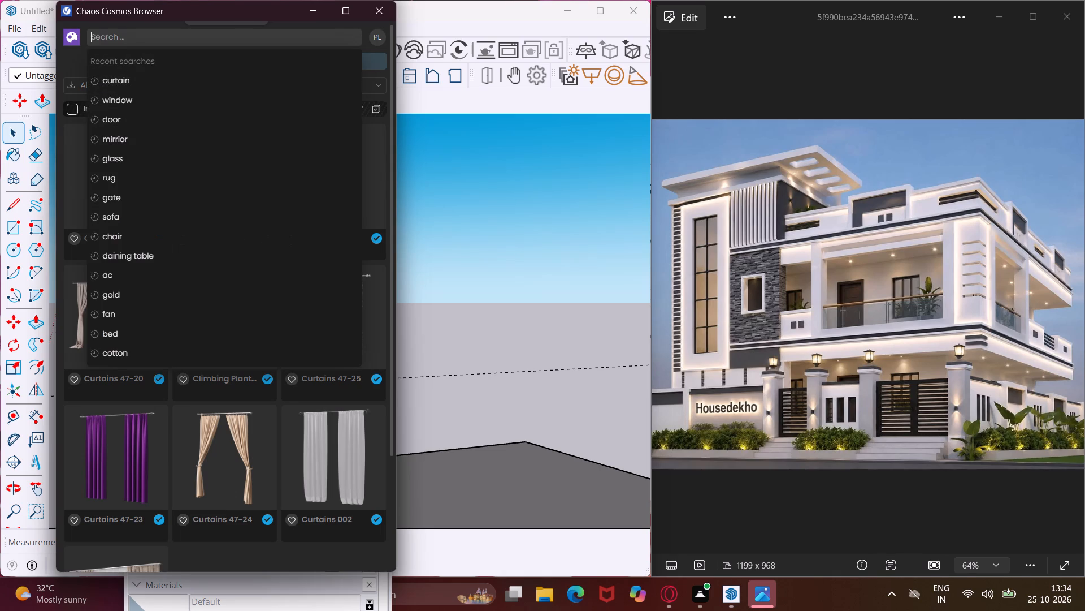
pyautogui.click(160, 121)
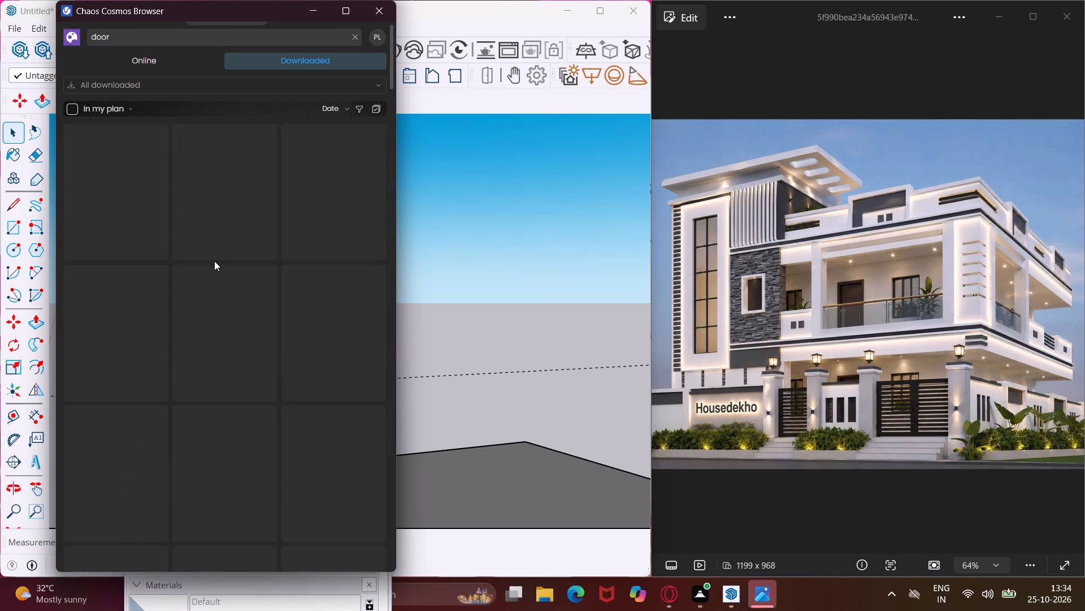
# Import the Door 243 053 asset and place one copy on the flat roof beside the corner tower's doorway opening.
pyautogui.scroll(-12, 217, 277)
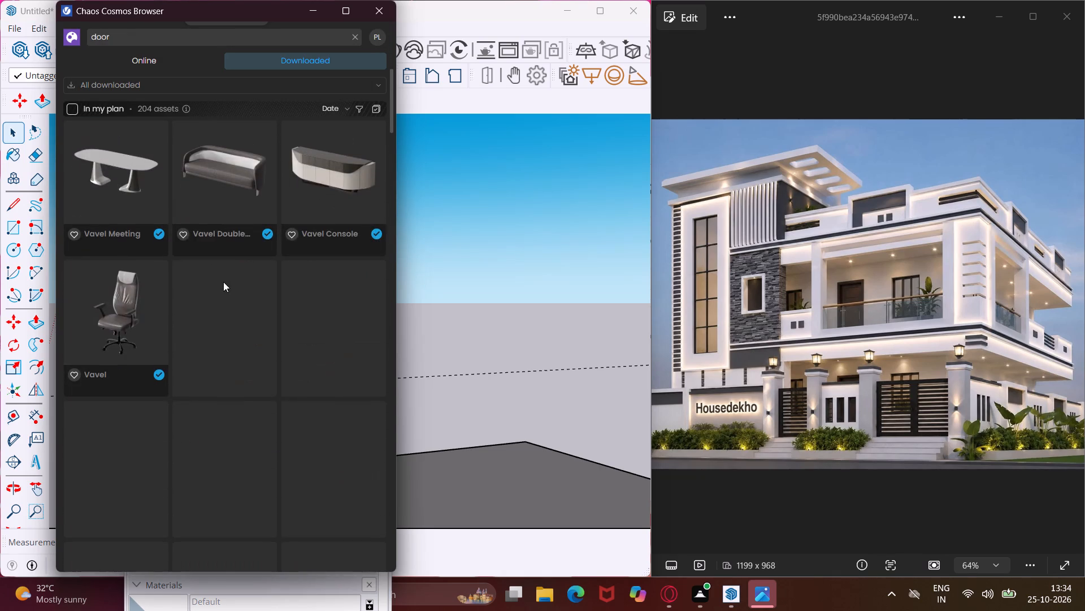
pyautogui.scroll(-12, 223, 282)
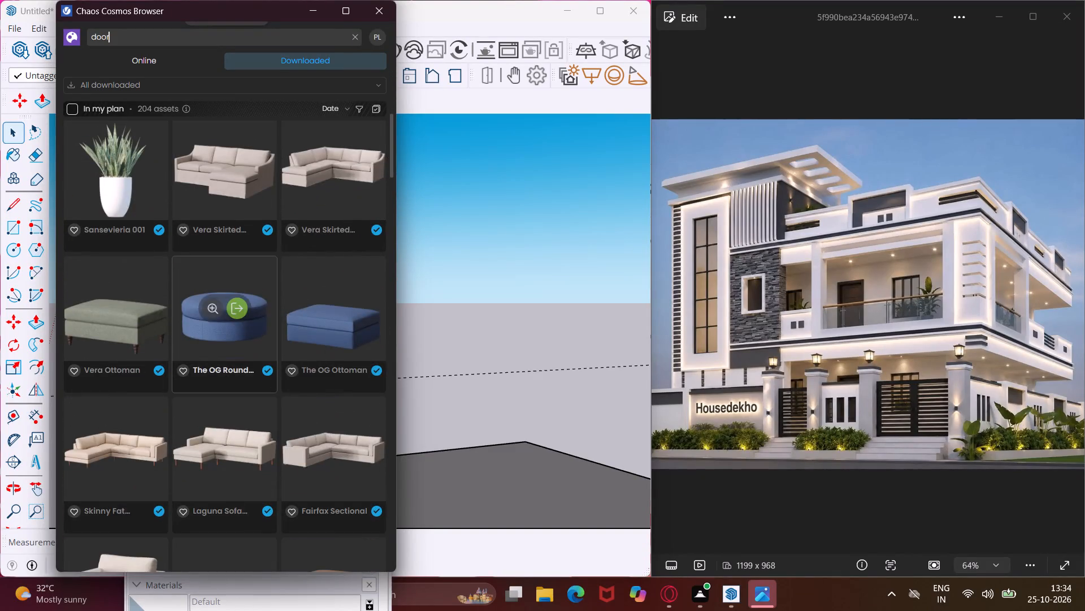
pyautogui.scroll(-19, 223, 282)
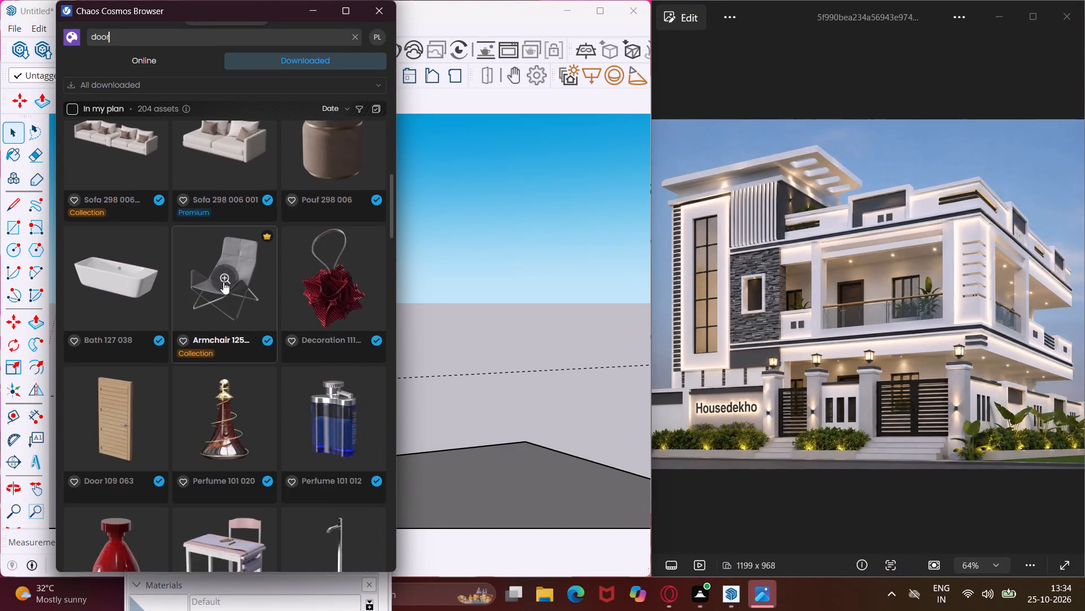
pyautogui.scroll(-11, 223, 282)
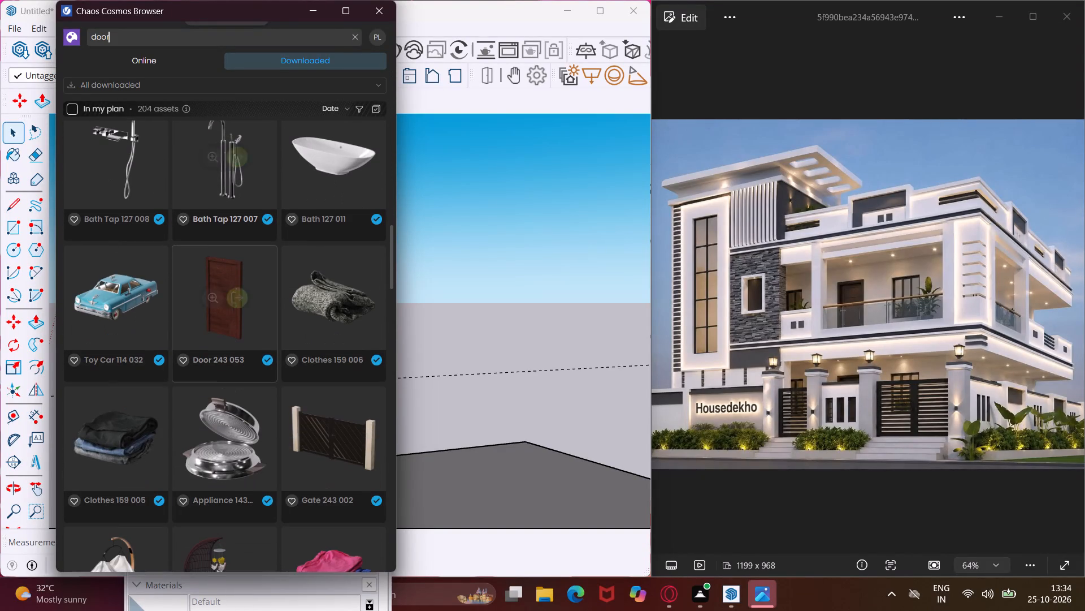
pyautogui.click(234, 296)
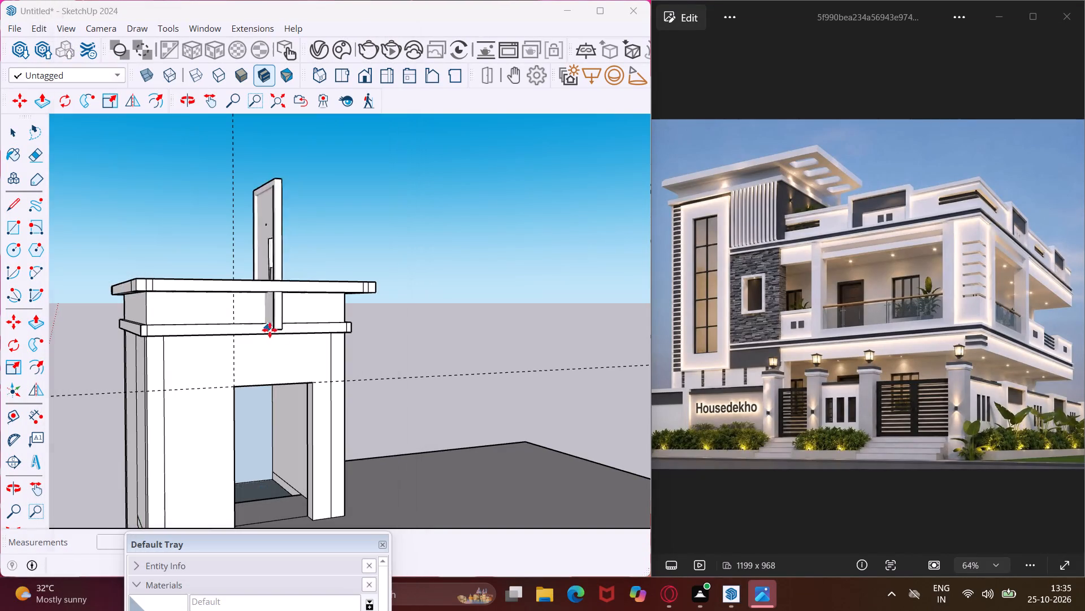
pyautogui.scroll(-8, 291, 428)
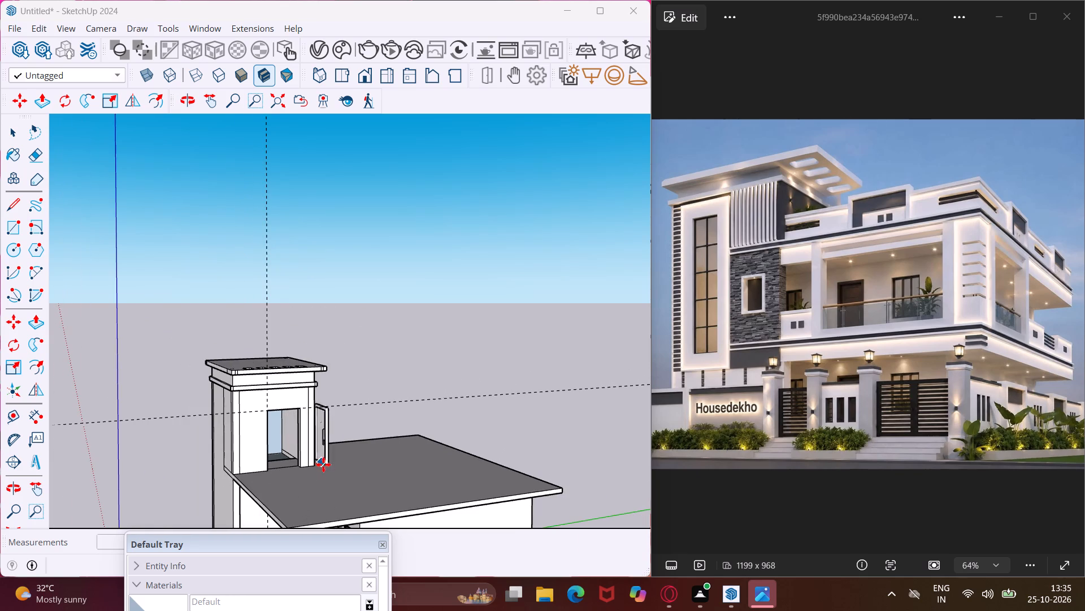
pyautogui.click(331, 484)
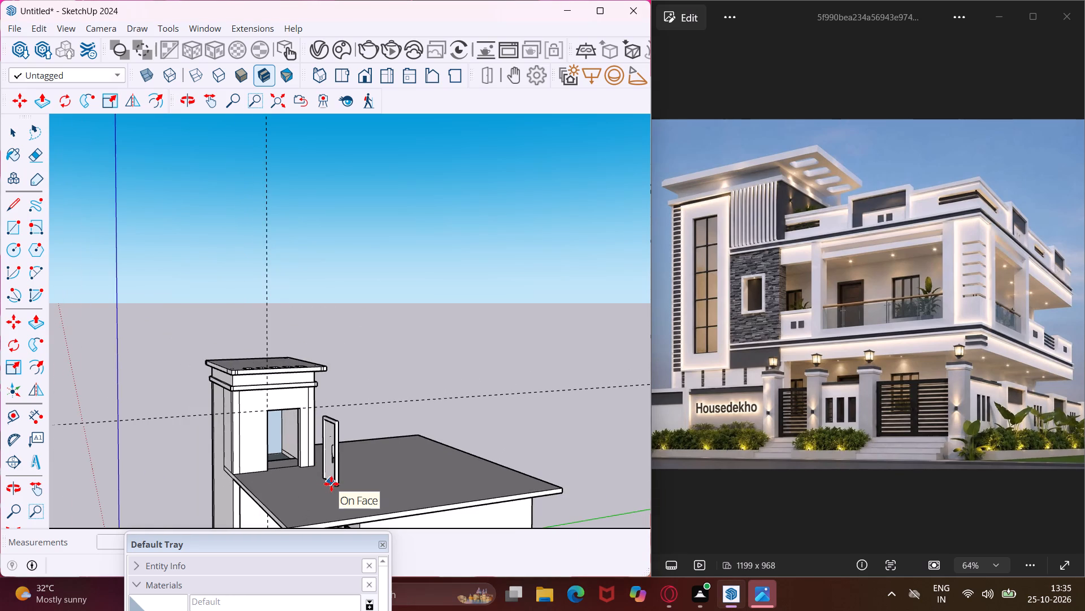
pyautogui.press('Escape')
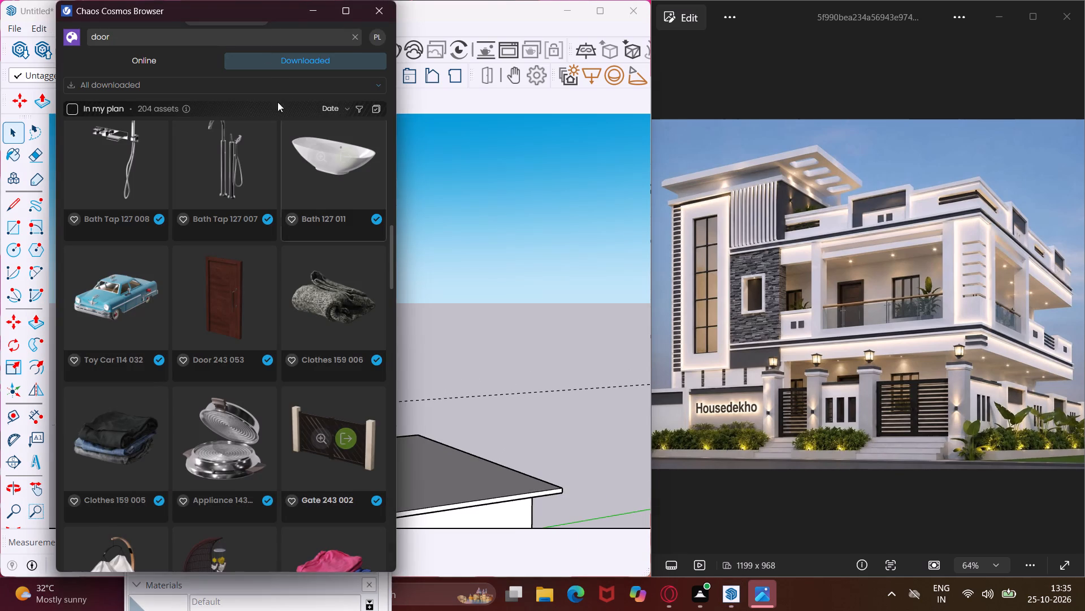
pyautogui.click(313, 10)
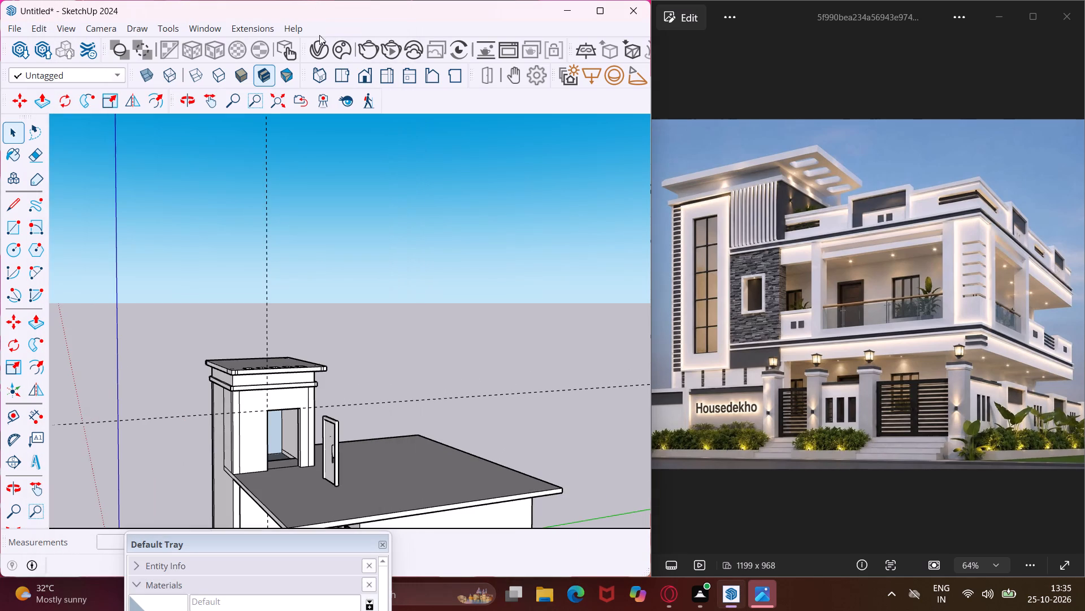
# Rotate the placed door 90 degrees about the vertical axis on the flat roof.
pyautogui.click(337, 438)
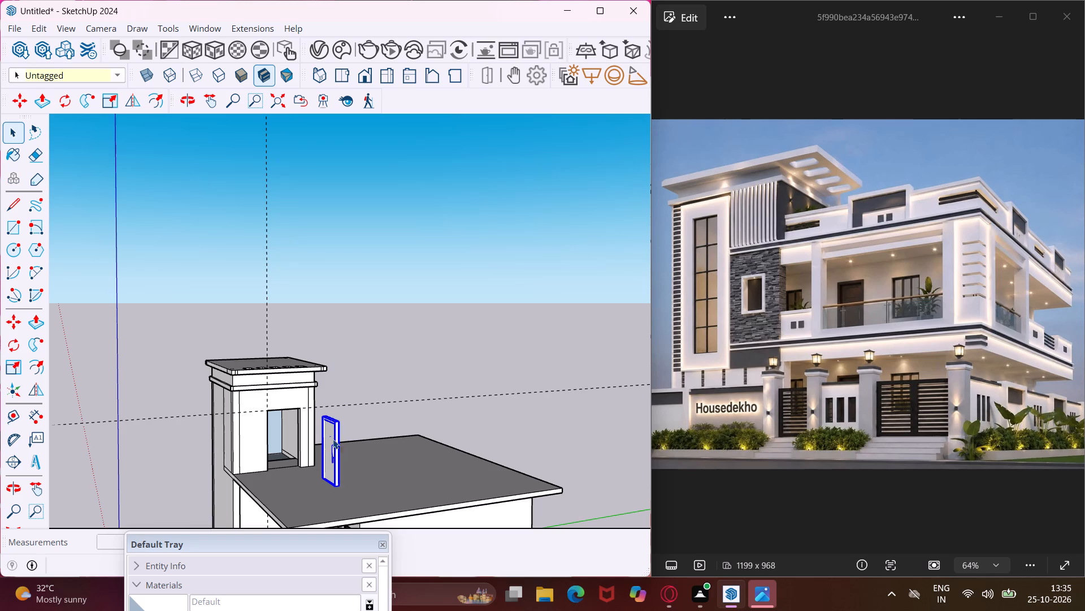
pyautogui.click(21, 344)
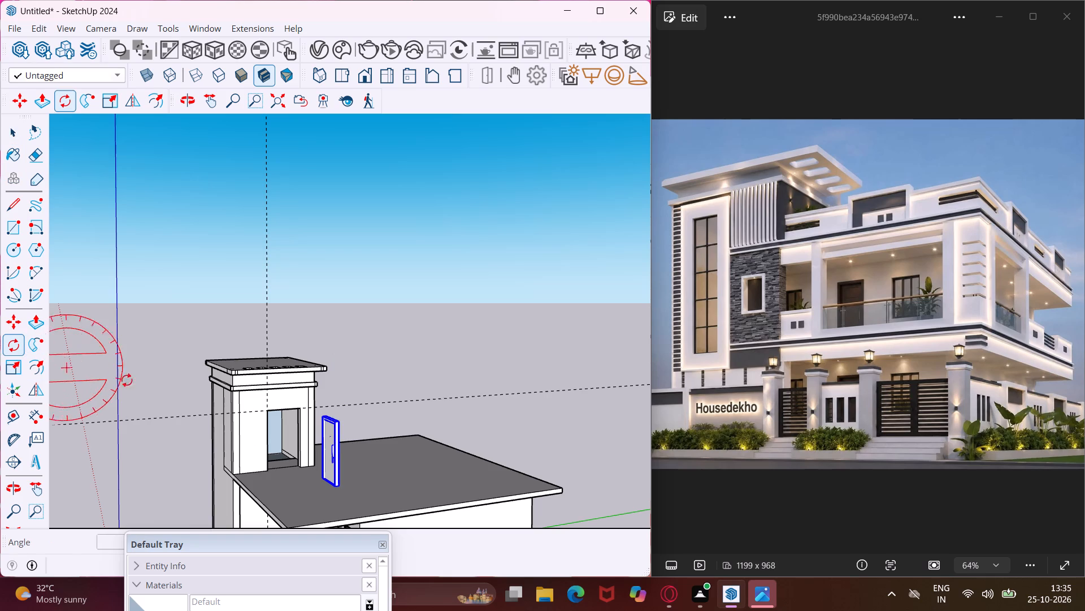
pyautogui.click(370, 485)
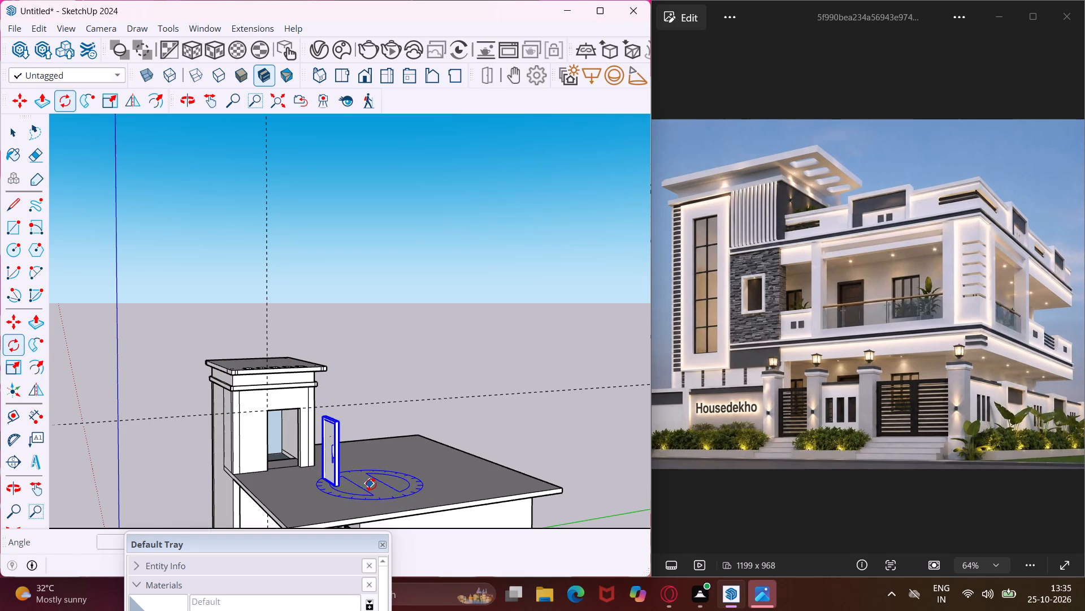
pyautogui.click(407, 498)
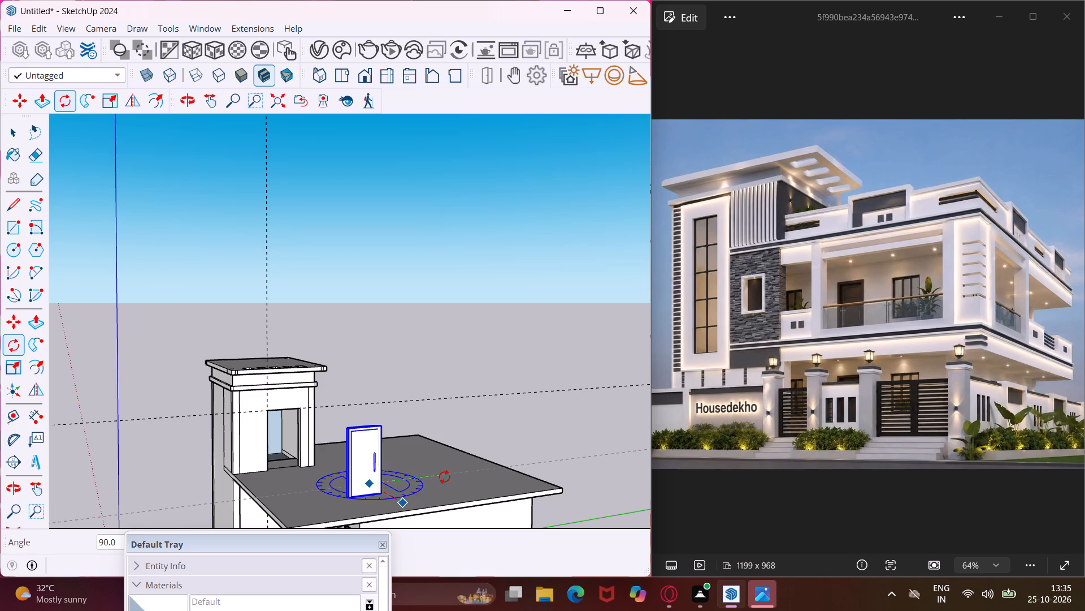
pyautogui.write('90')
pyautogui.press('Return')
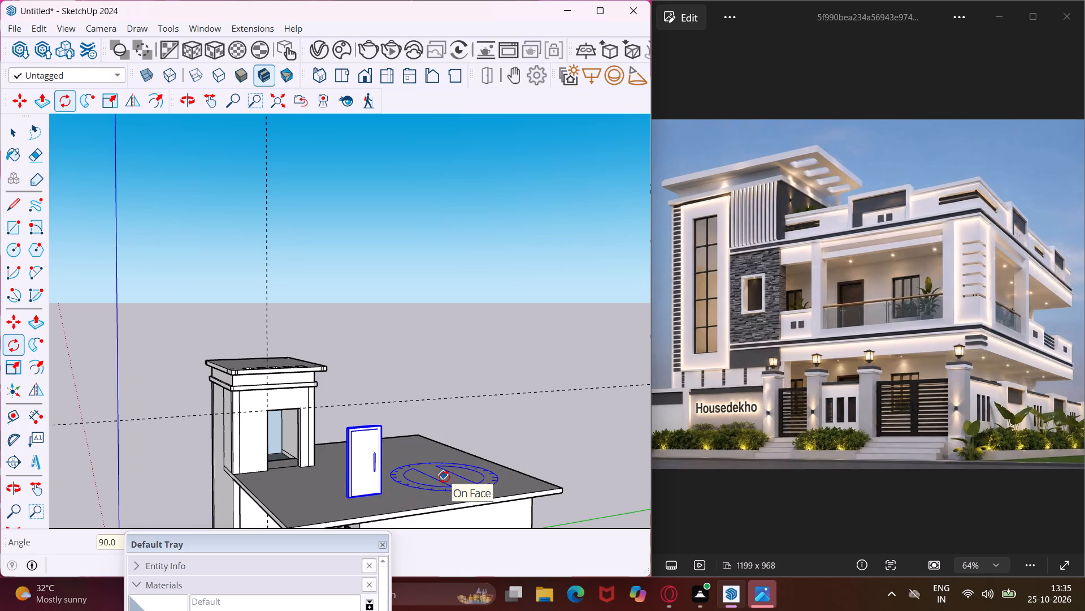
pyautogui.press('Escape')
pyautogui.press('space')
# Scale the door standing on the flat roof to 4' wide and 7' high.
pyautogui.click(381, 463)
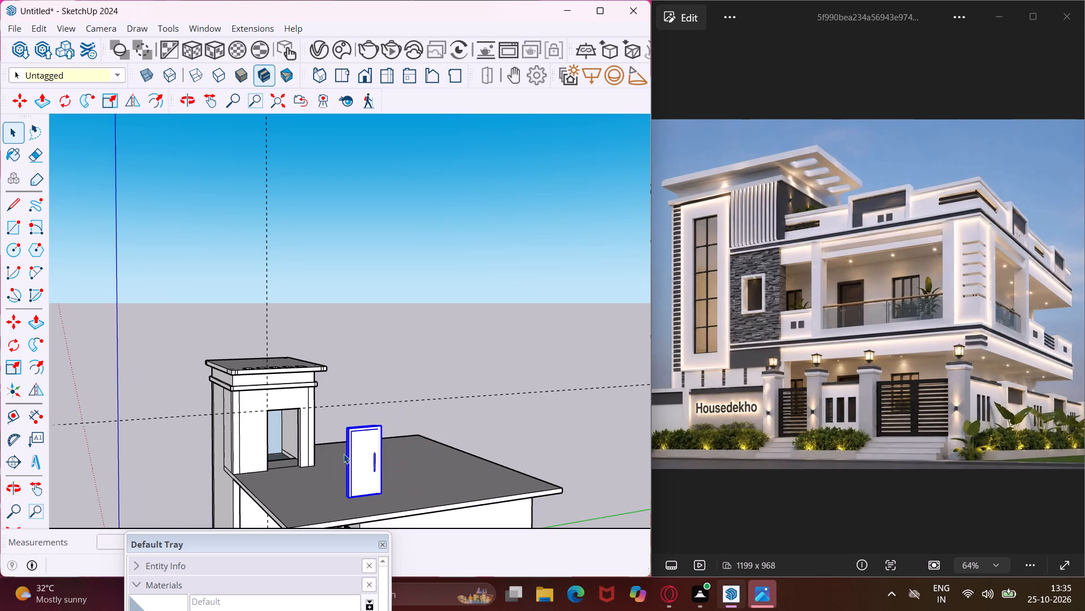
pyautogui.click(0, 358)
pyautogui.click(9, 367)
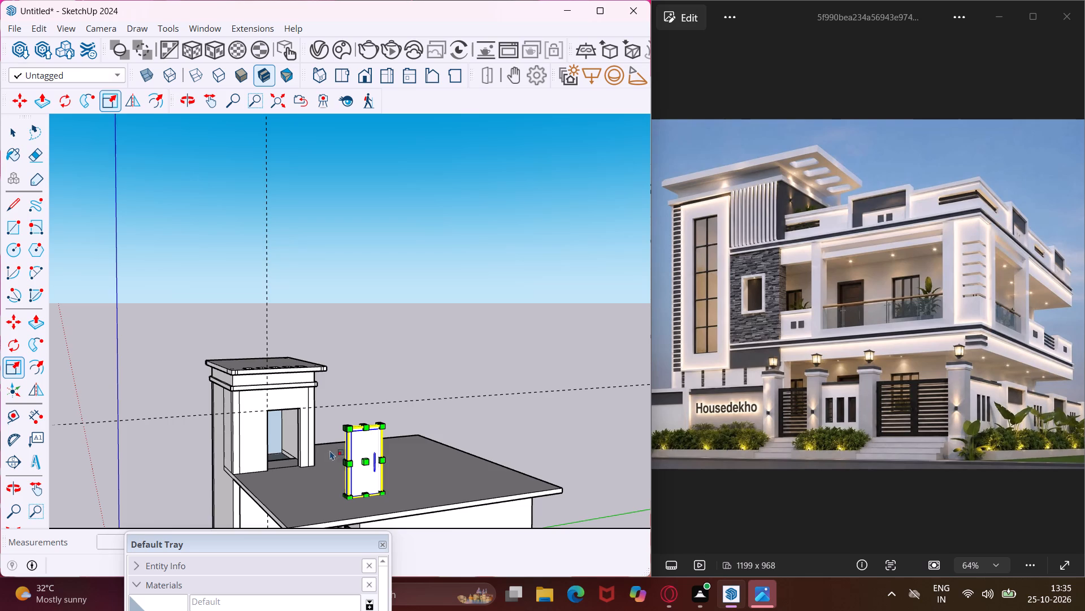
pyautogui.scroll(5, 423, 465)
pyautogui.scroll(4, 291, 450)
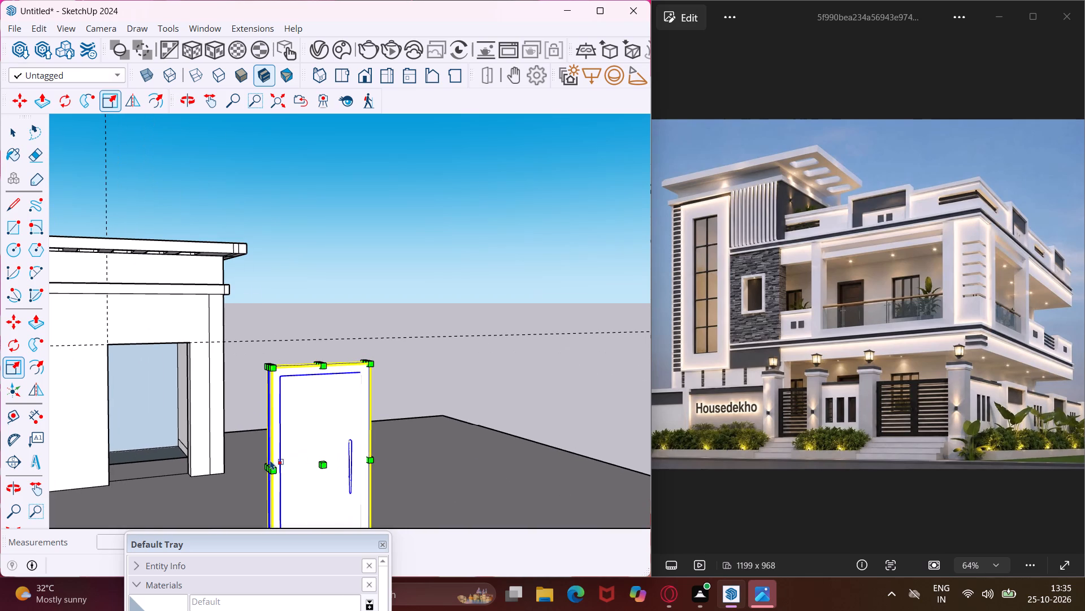
pyautogui.click(272, 463)
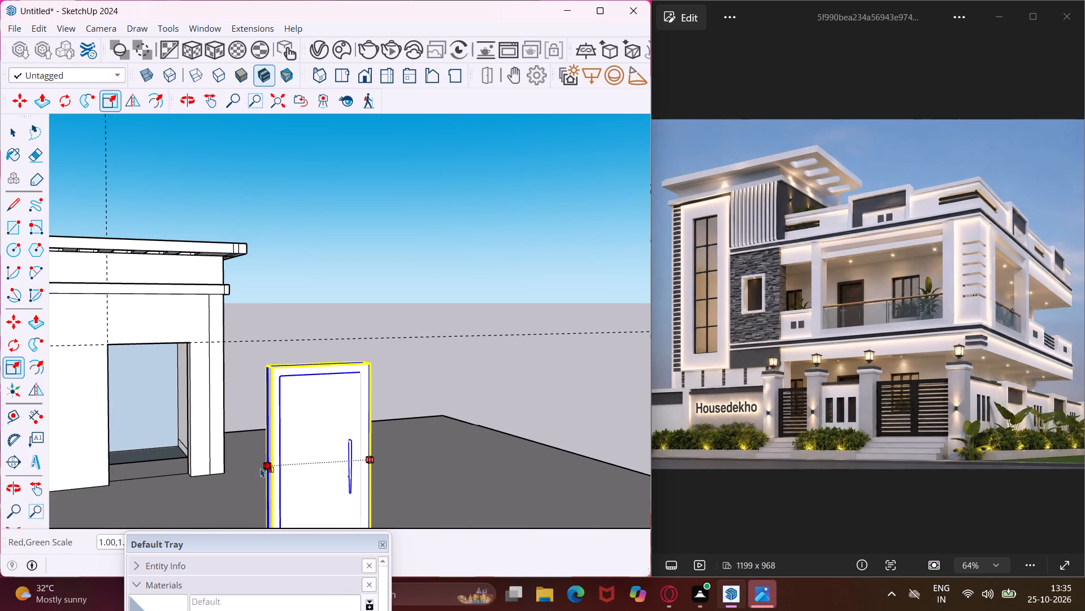
pyautogui.write("4'")
pyautogui.press('Return')
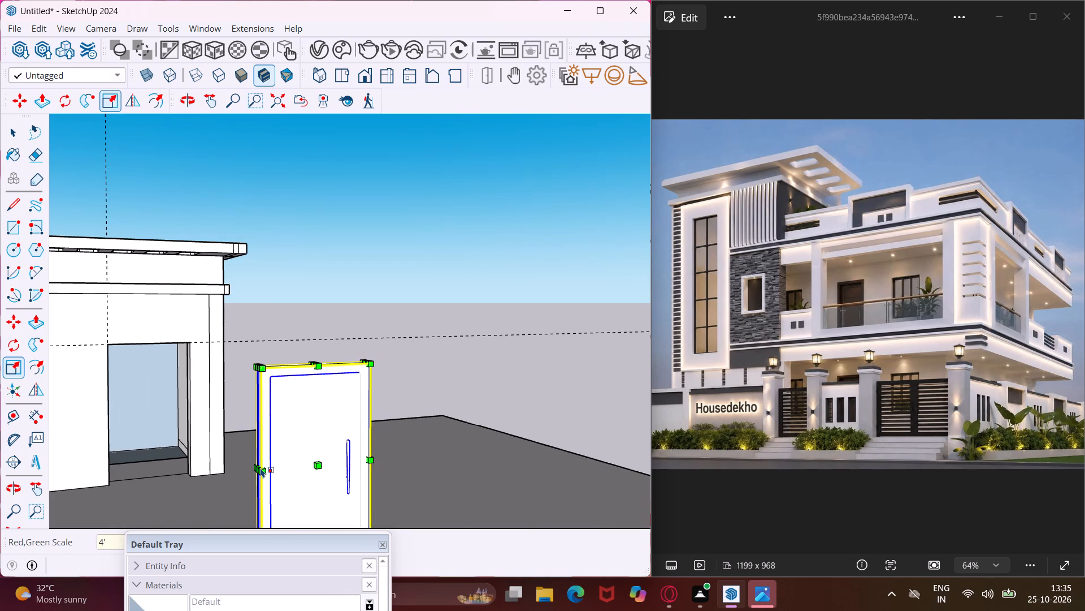
pyautogui.click(311, 368)
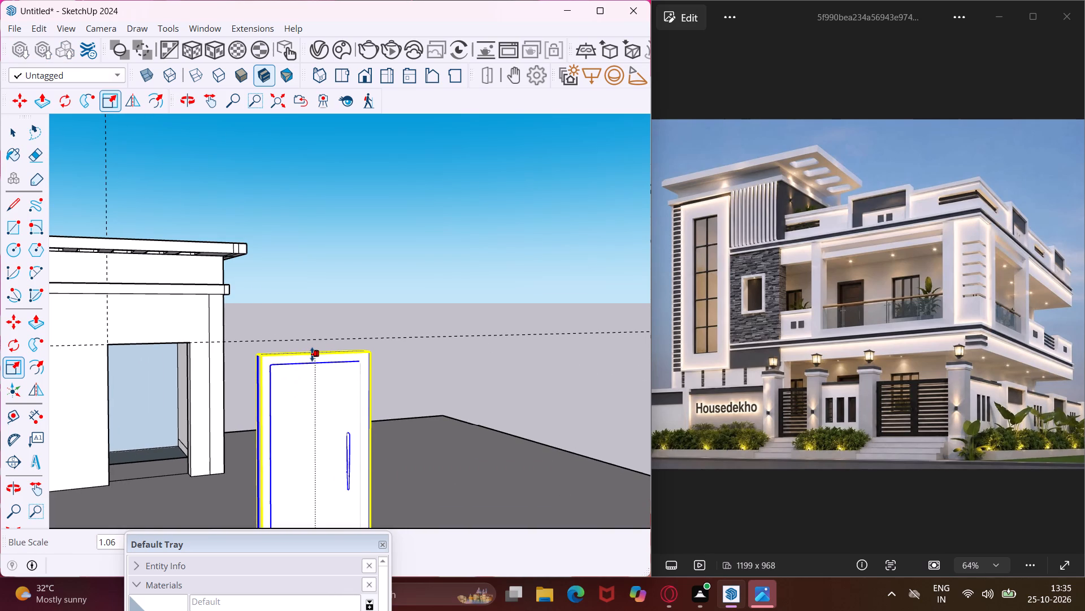
pyautogui.write("7'")
pyautogui.press('Return')
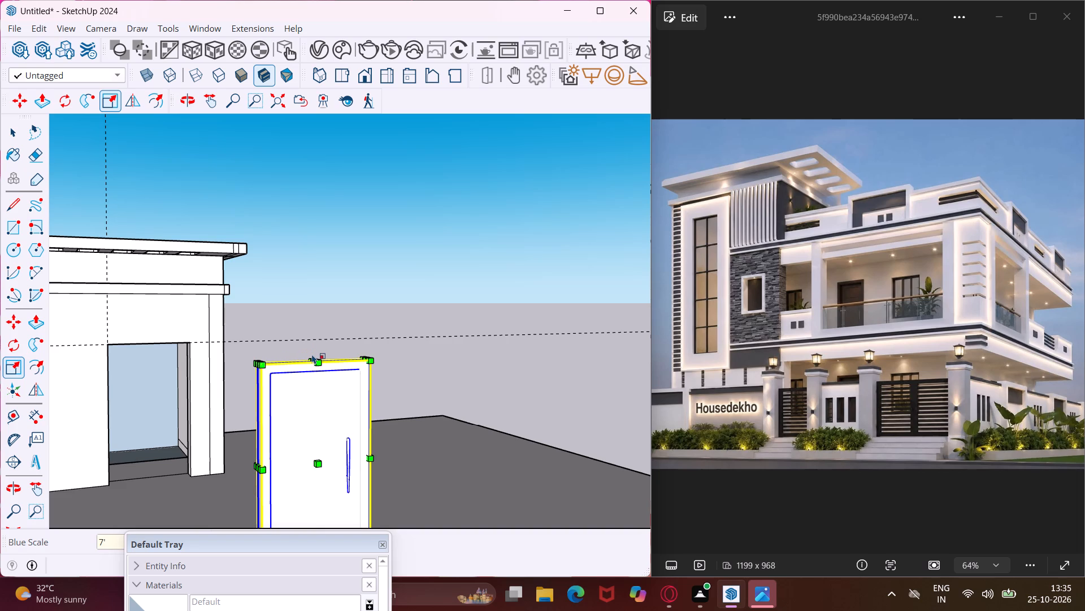
# Move the resized door by its top corner to the matching top corner of the corner tower's doorway opening.
pyautogui.press('m')
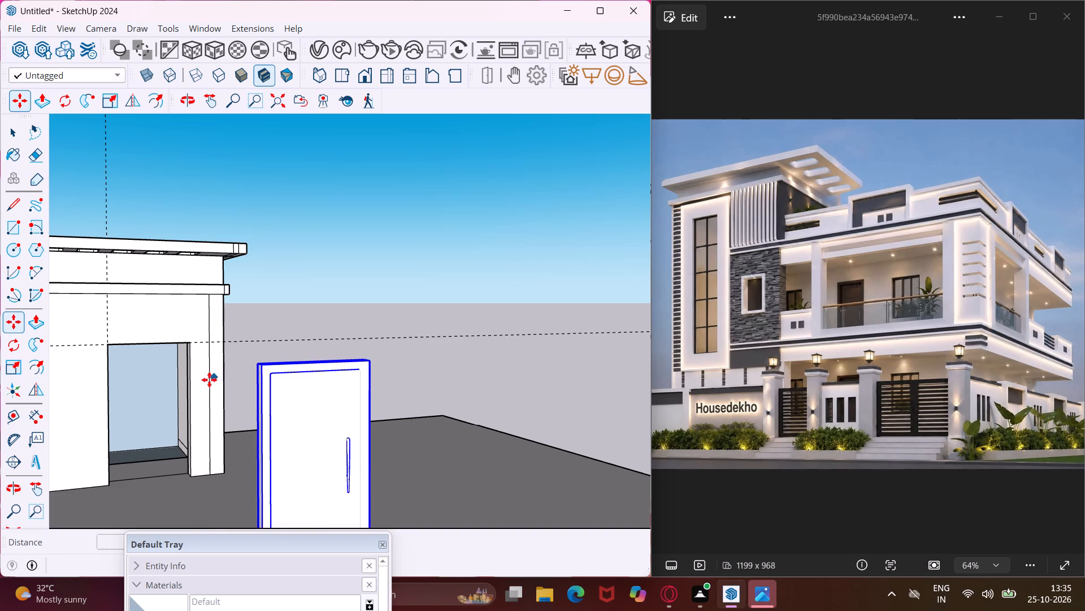
pyautogui.scroll(5, 223, 374)
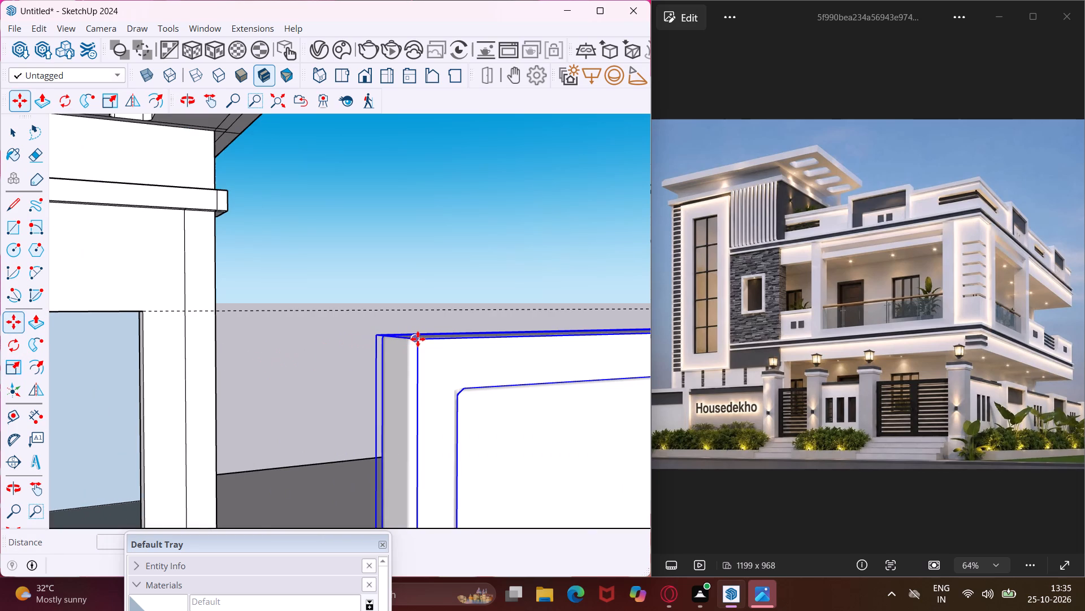
pyautogui.moveTo(410, 342); pyautogui.dragTo(435, 361, button='middle')
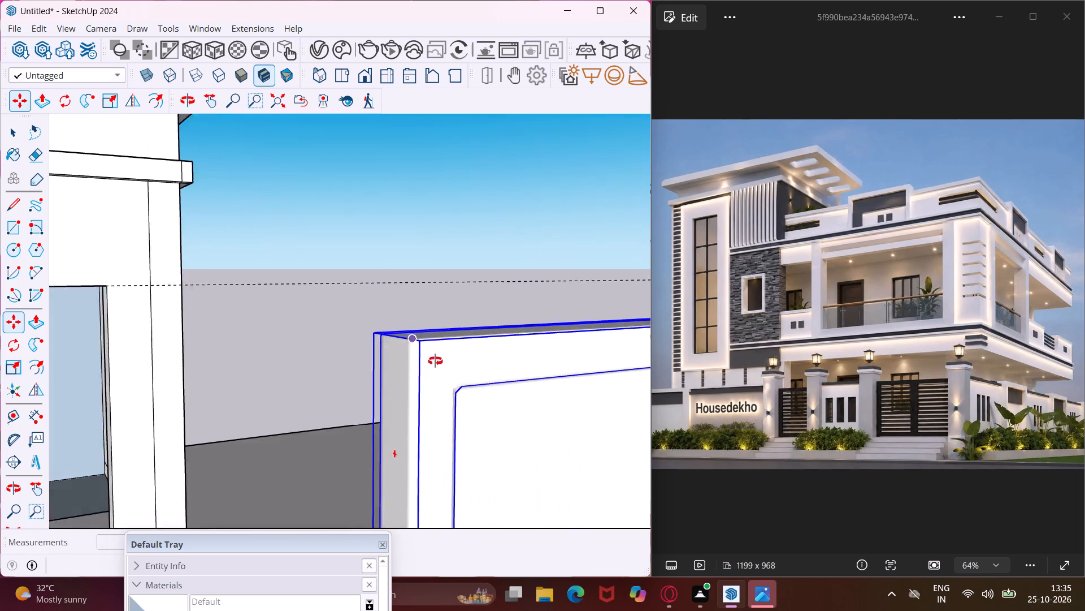
pyautogui.moveTo(435, 361); pyautogui.dragTo(529, 383, button='middle')
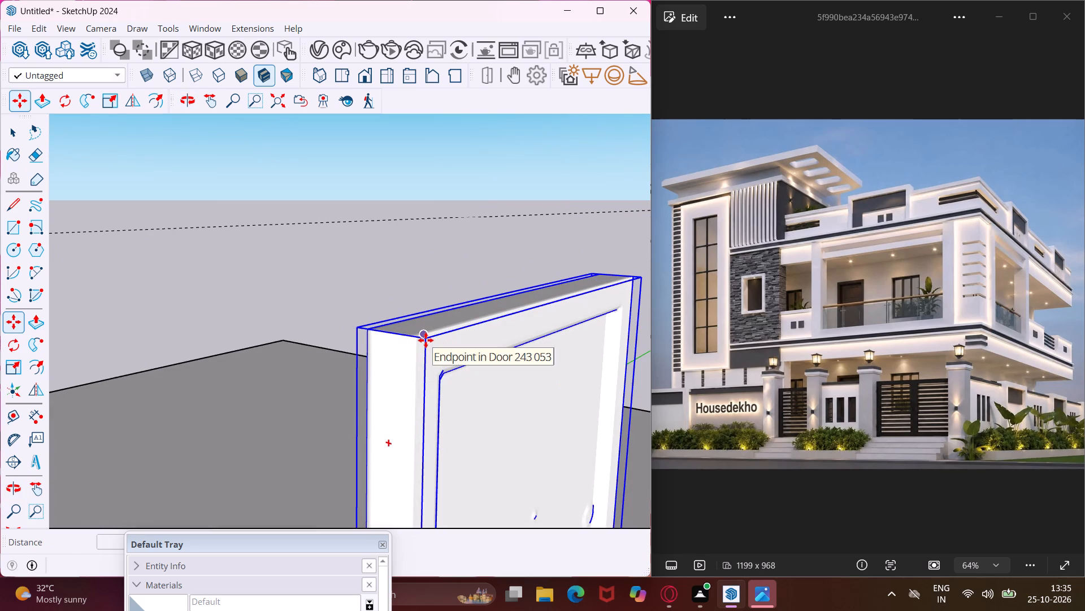
pyautogui.moveTo(440, 339); pyautogui.dragTo(532, 364, button='middle')
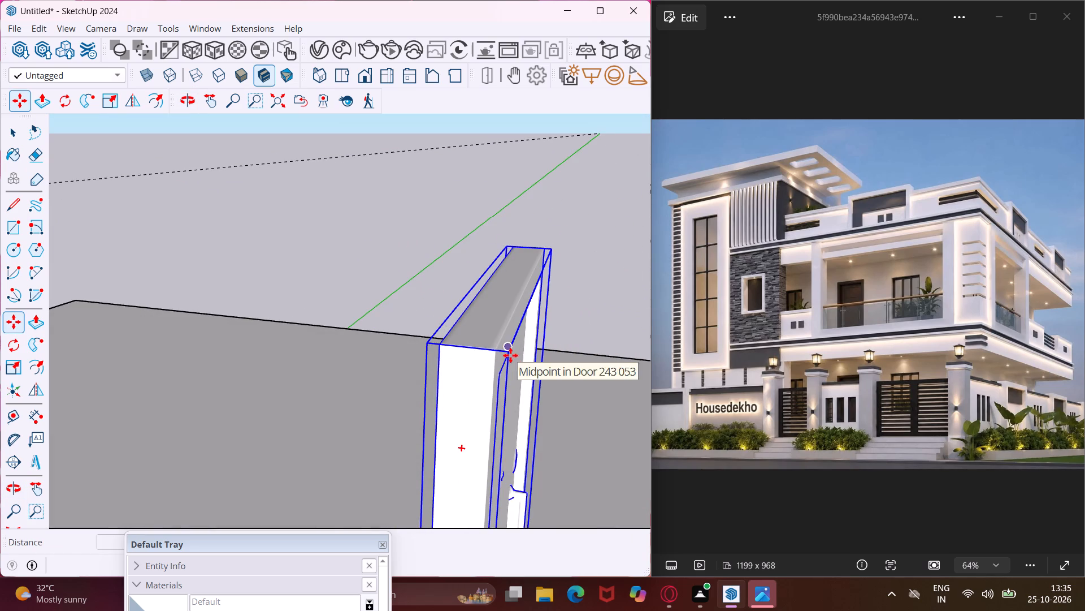
pyautogui.moveTo(518, 359); pyautogui.dragTo(574, 376, button='middle')
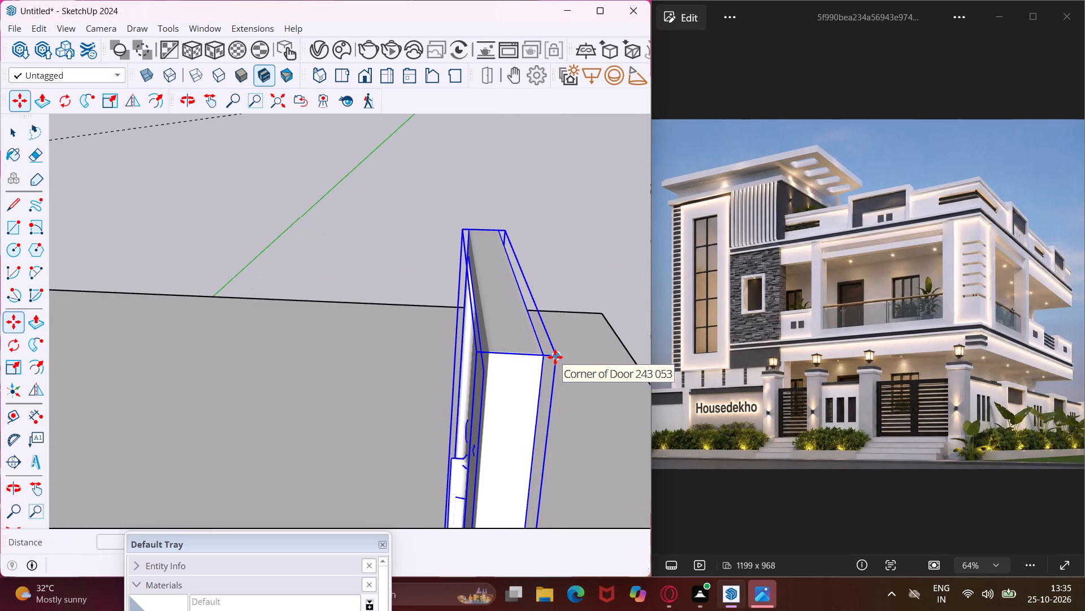
pyautogui.click(556, 356)
pyautogui.scroll(-7, 474, 334)
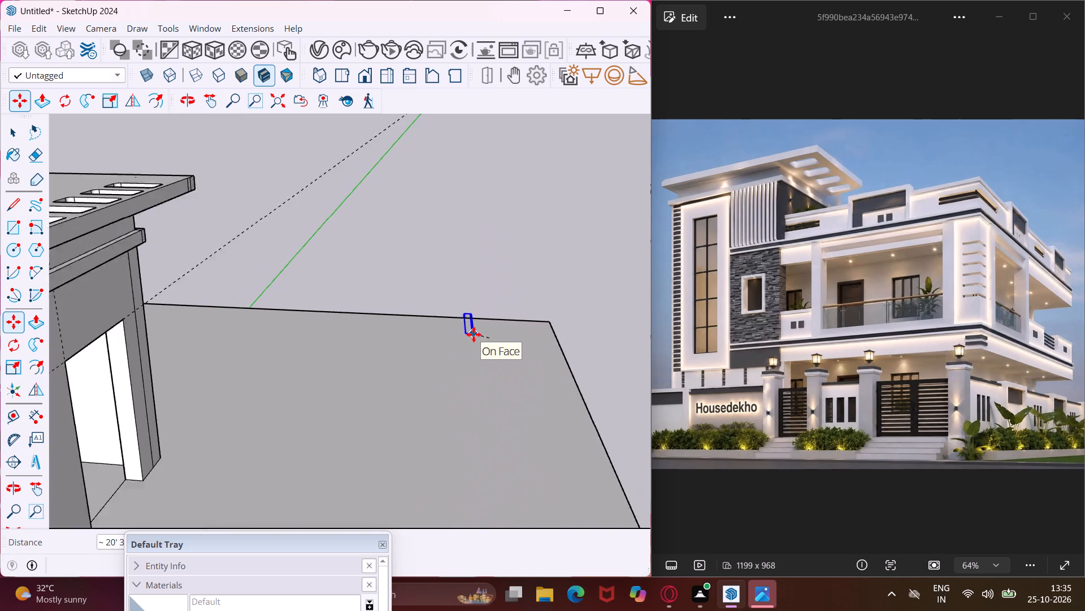
pyautogui.scroll(-4, 474, 334)
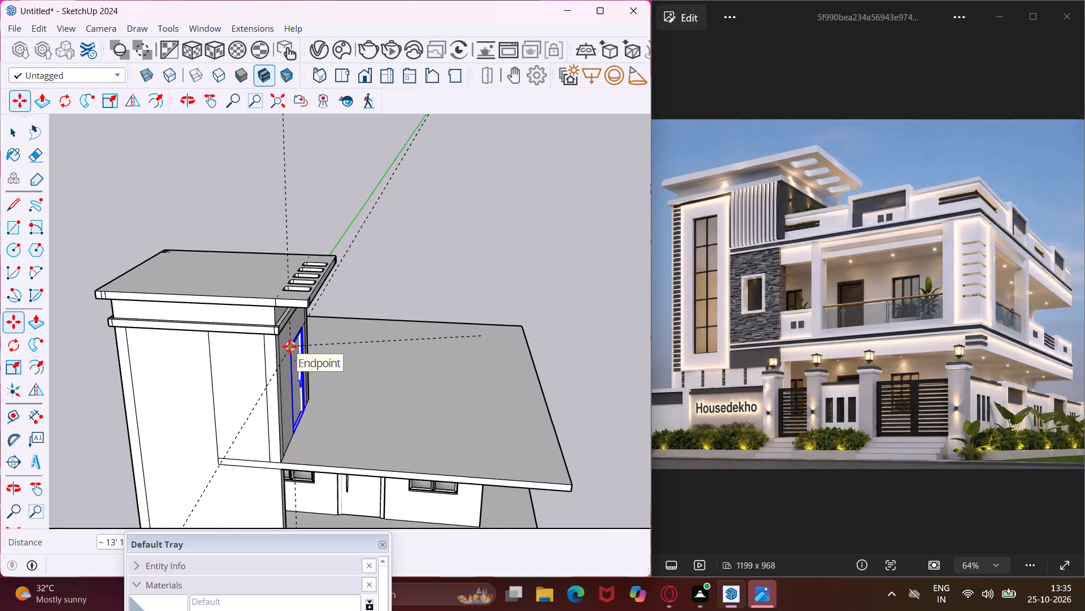
pyautogui.scroll(4, 289, 346)
pyautogui.click(289, 346)
pyautogui.press('Escape')
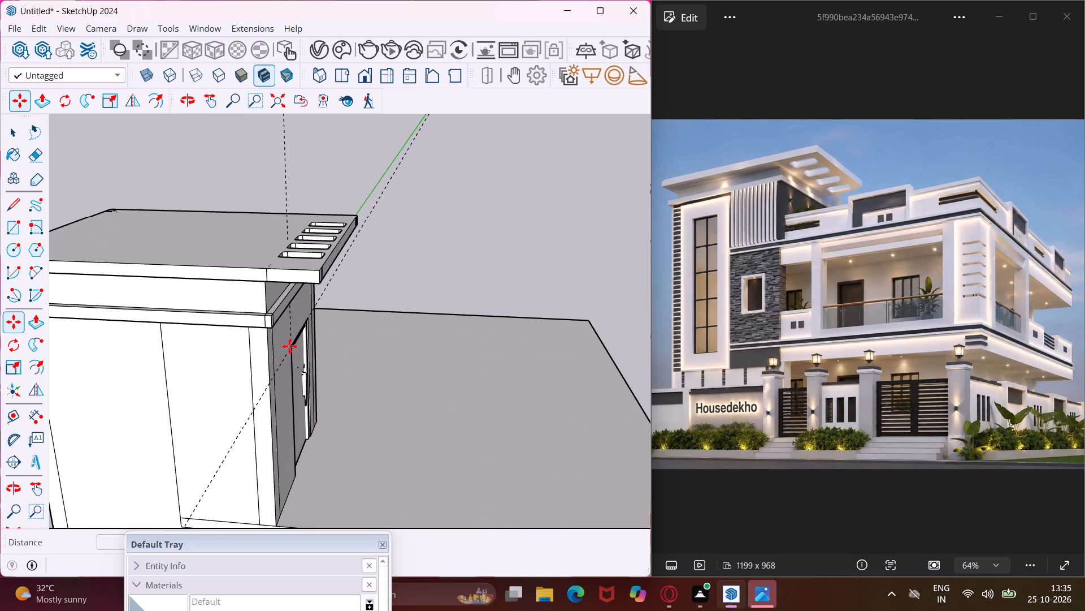
pyautogui.press('space')
# Examine the door's fit in the corner tower's doorway and the flat roof around it from several angles.
pyautogui.scroll(-2, 311, 356)
pyautogui.moveTo(311, 356); pyautogui.dragTo(298, 282, button='middle')
pyautogui.scroll(1, 311, 356)
pyautogui.scroll(-2, 298, 282)
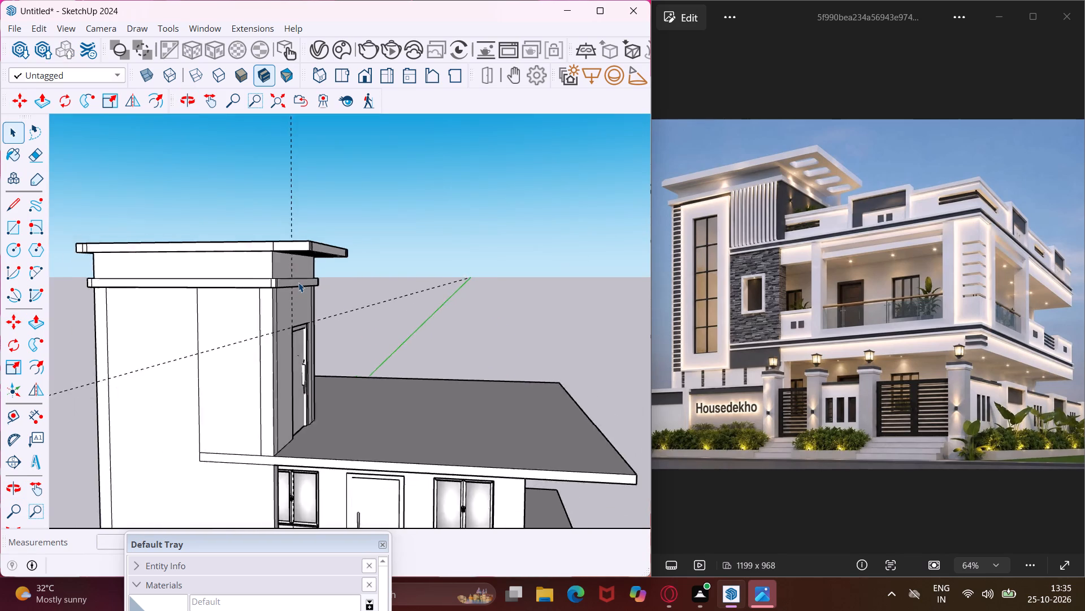
pyautogui.scroll(-3, 298, 282)
pyautogui.moveTo(376, 367); pyautogui.dragTo(226, 410, button='middle')
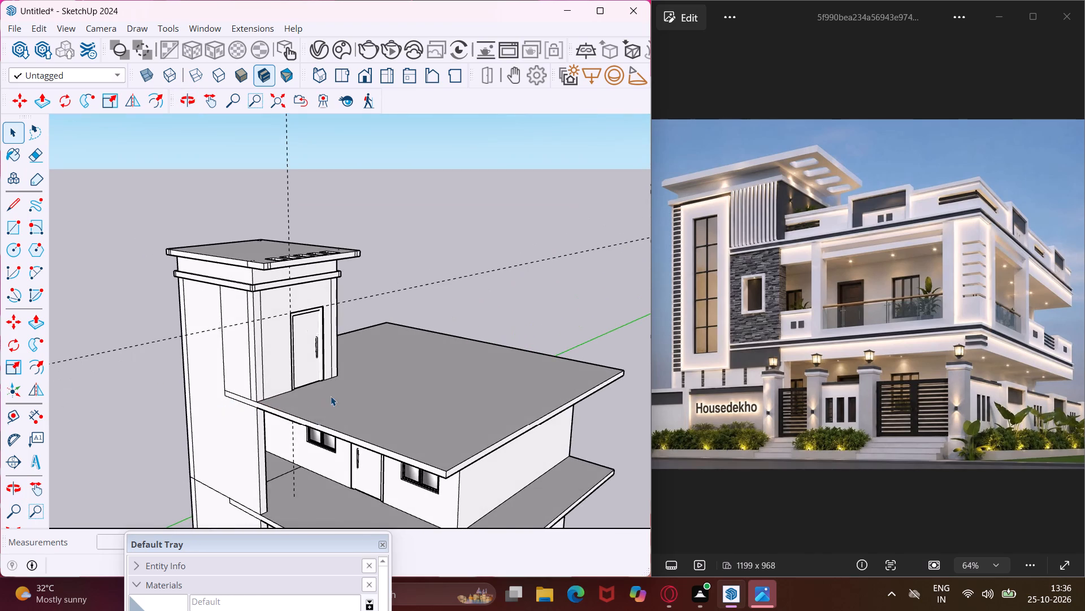
pyautogui.scroll(3, 331, 396)
pyautogui.moveTo(368, 406); pyautogui.dragTo(312, 414, button='middle')
pyautogui.scroll(-1, 298, 412)
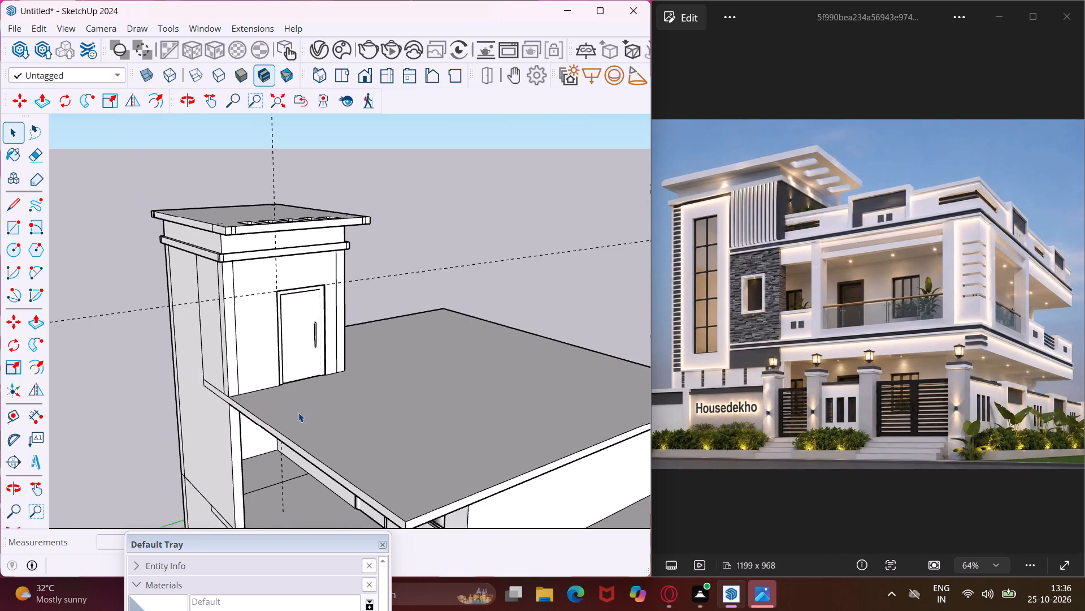
pyautogui.scroll(-2, 298, 412)
pyautogui.moveTo(322, 434); pyautogui.dragTo(267, 419, button='middle')
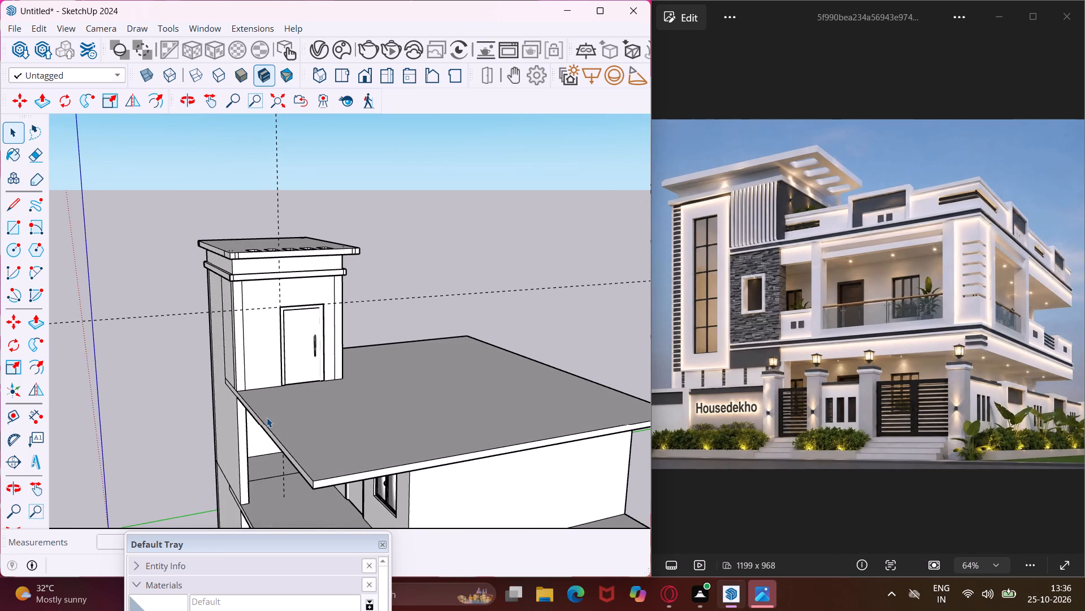
# Place a guide line 6" inside the flat roof's edge that runs out from the corner tower's outer corner.
pyautogui.click(17, 419)
pyautogui.moveTo(290, 369); pyautogui.dragTo(276, 419, button='middle')
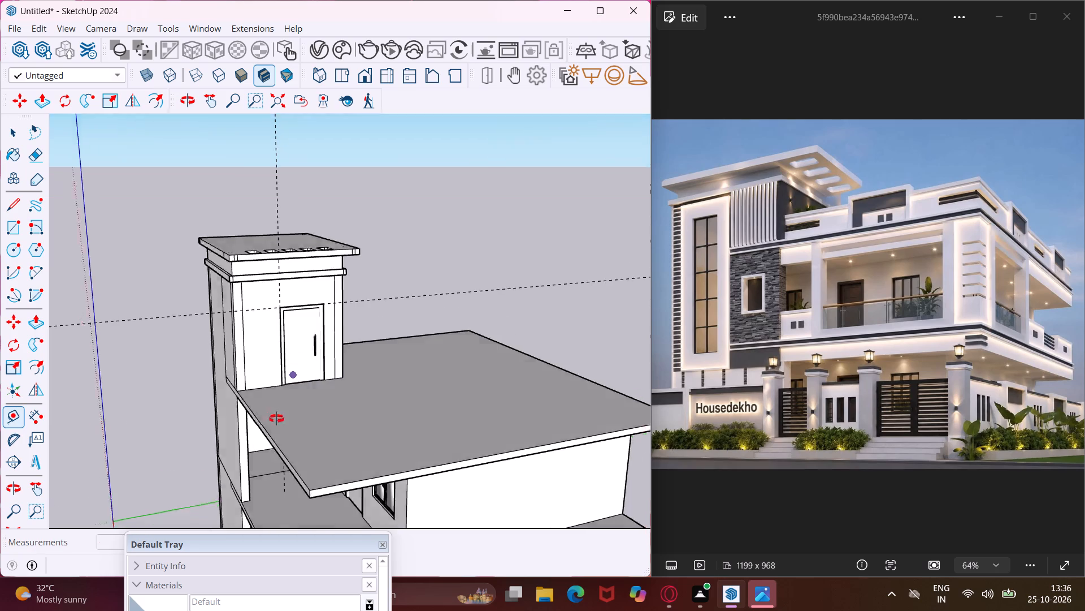
pyautogui.moveTo(276, 419); pyautogui.dragTo(283, 479, button='middle')
pyautogui.scroll(4, 251, 399)
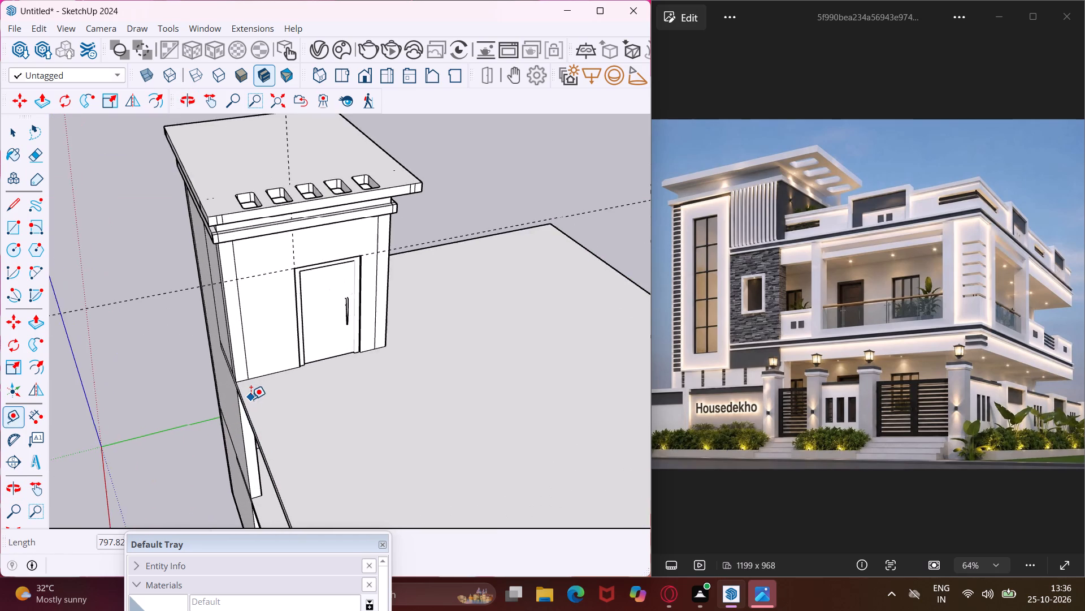
pyautogui.scroll(9, 251, 399)
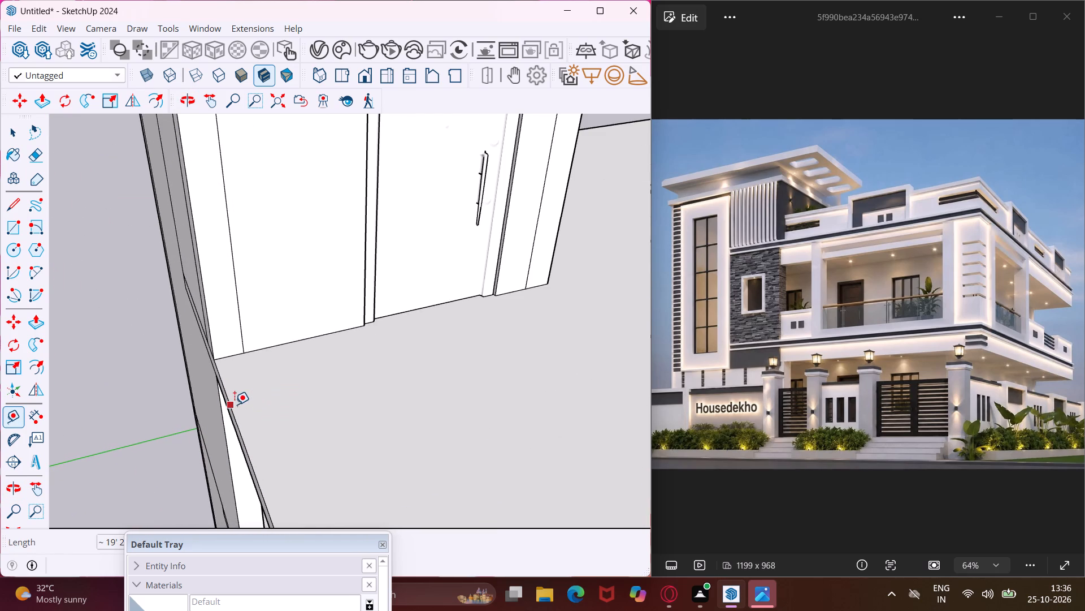
pyautogui.click(233, 405)
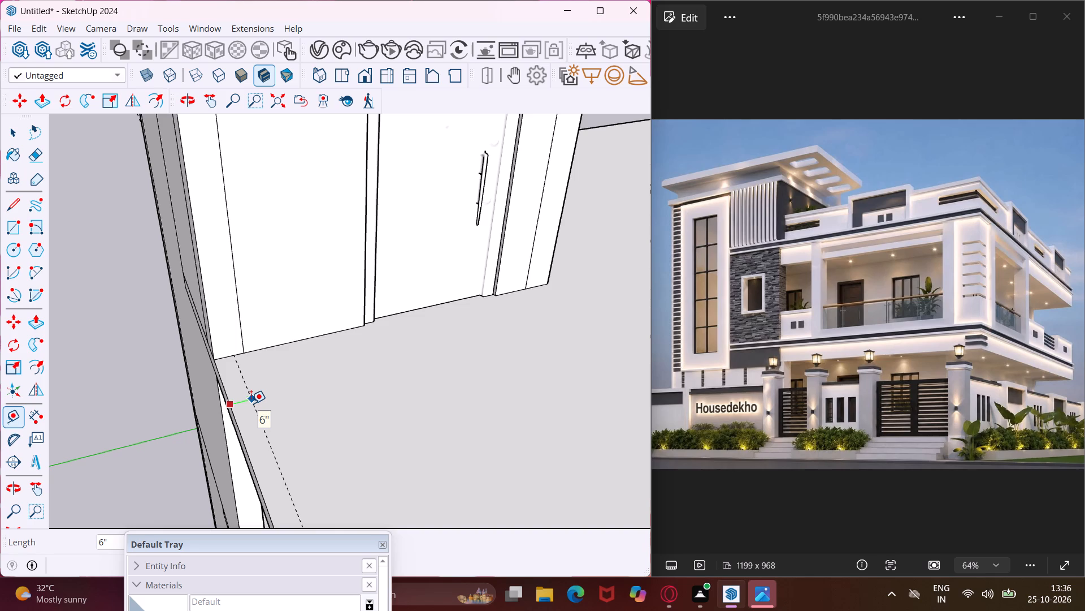
pyautogui.write('6"')
pyautogui.press('Return')
# Place a guide line 6" inside the adjoining flat roof edge opposite the tower's door, crossing the first guide.
pyautogui.scroll(-7, 233, 392)
pyautogui.scroll(-6, 190, 331)
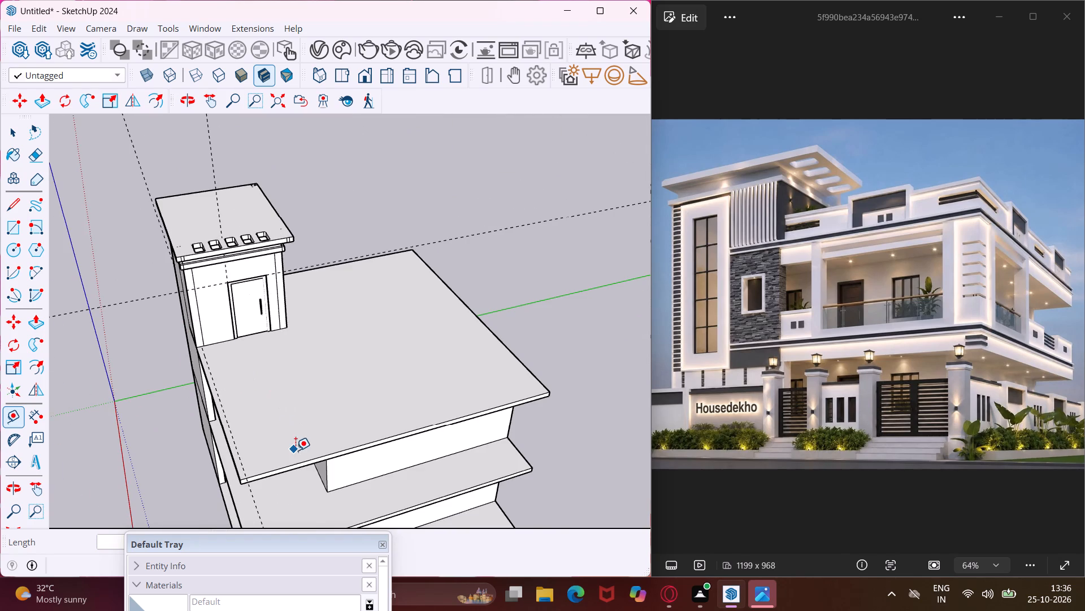
pyautogui.scroll(9, 296, 450)
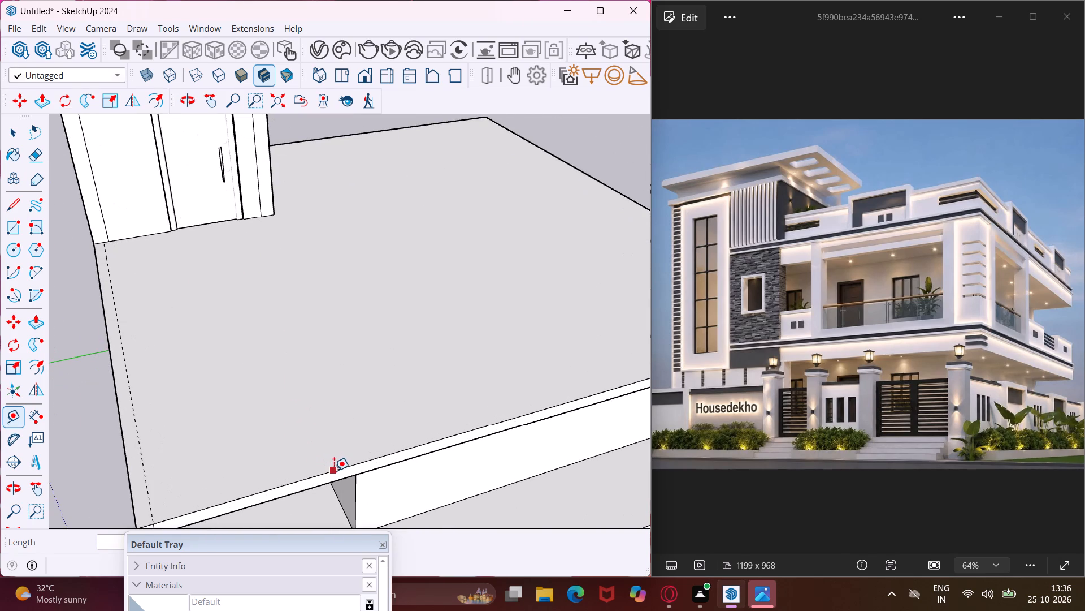
pyautogui.click(334, 471)
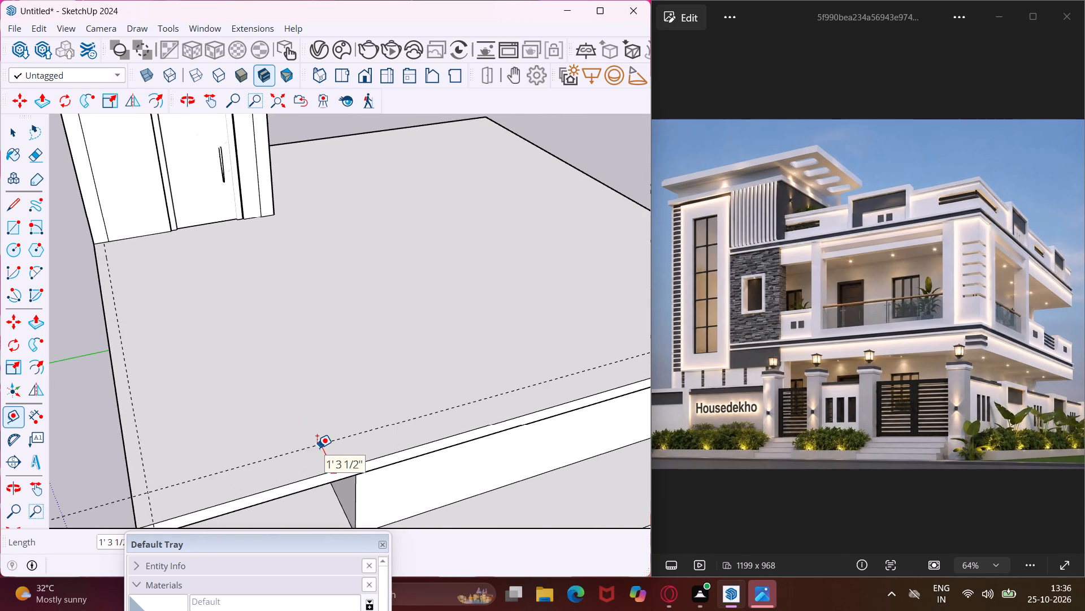
pyautogui.write('6"')
pyautogui.press('Return')
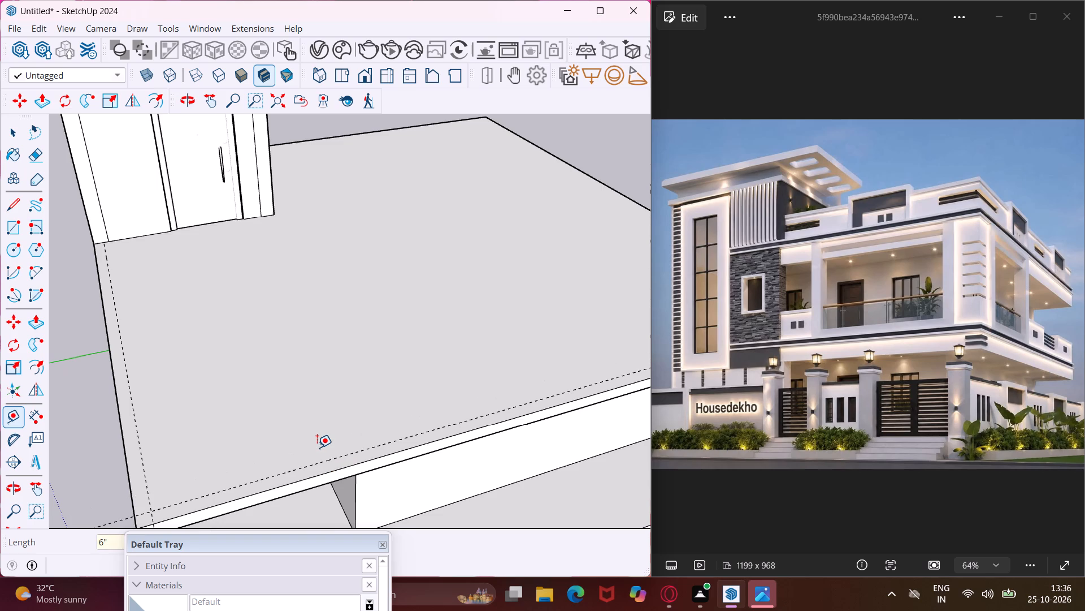
# Add a second parallel guide 6" further in from each of the two roof-edge guides.
pyautogui.click(125, 354)
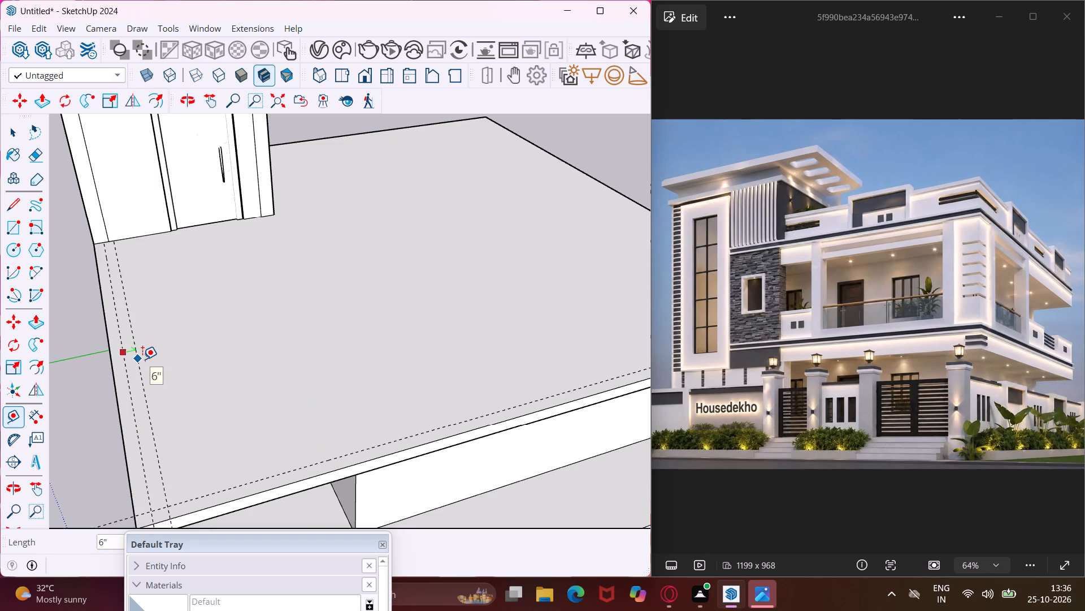
pyautogui.click(142, 359)
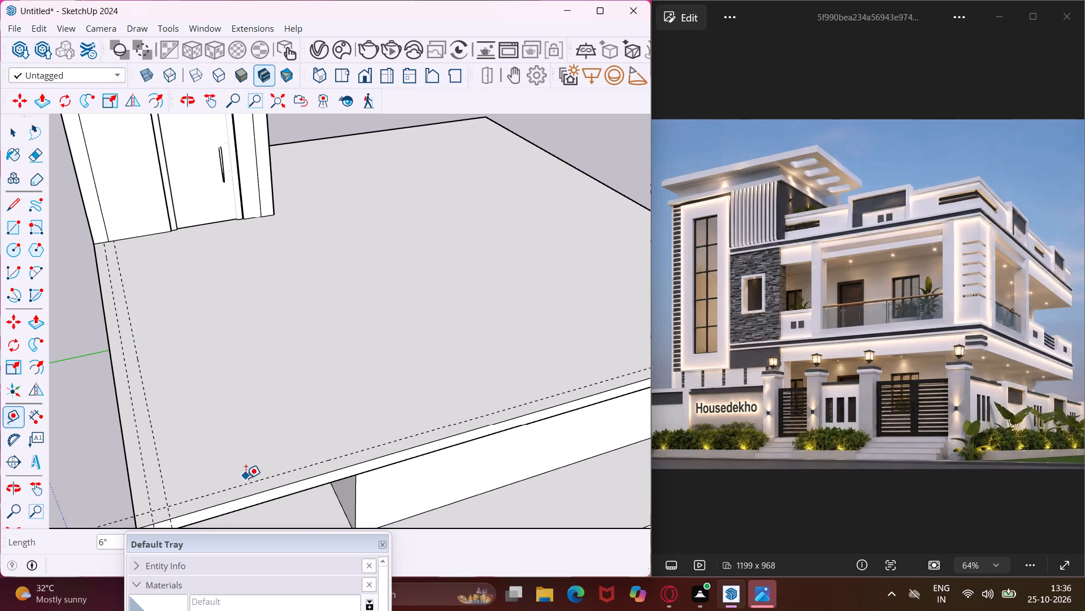
pyautogui.click(259, 480)
pyautogui.click(256, 464)
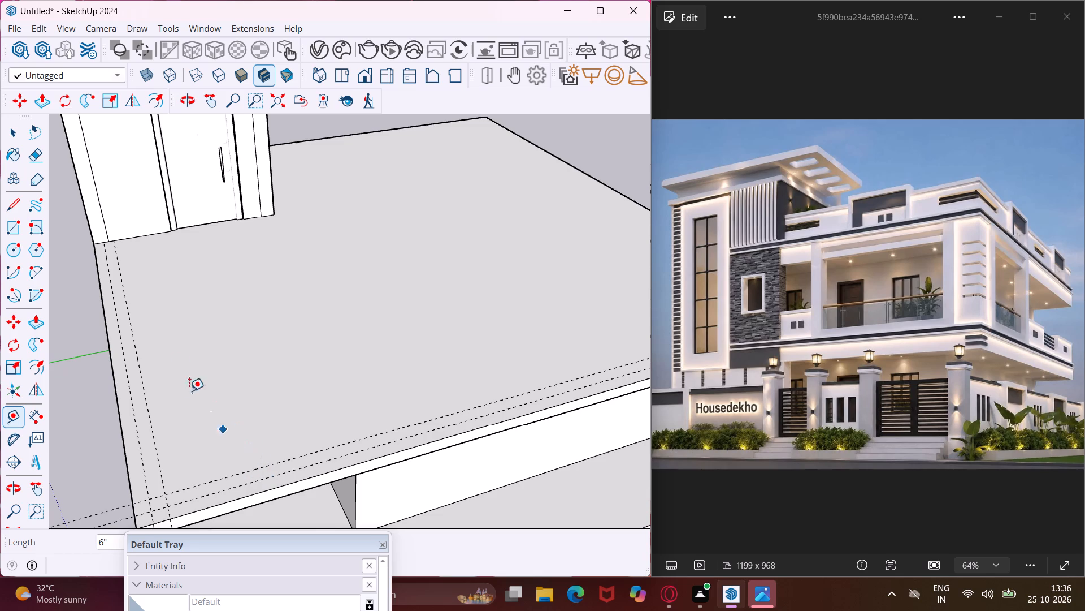
# Draw a 6" wide rectangle between the parallel guides, from the corner tower's base to the outer guide crossing at the roof corner.
pyautogui.click(17, 220)
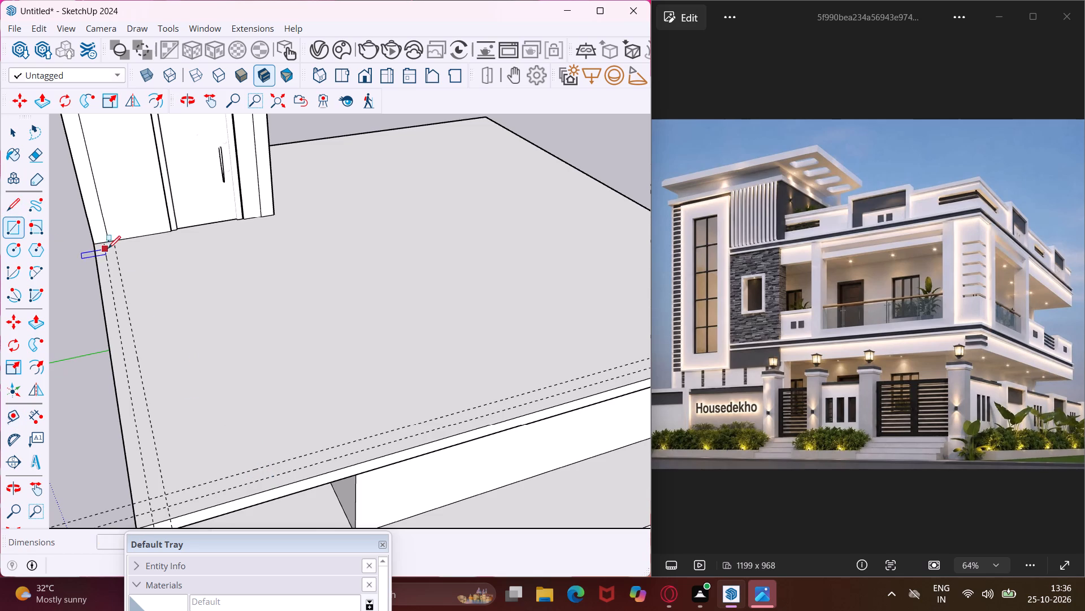
pyautogui.scroll(4, 103, 240)
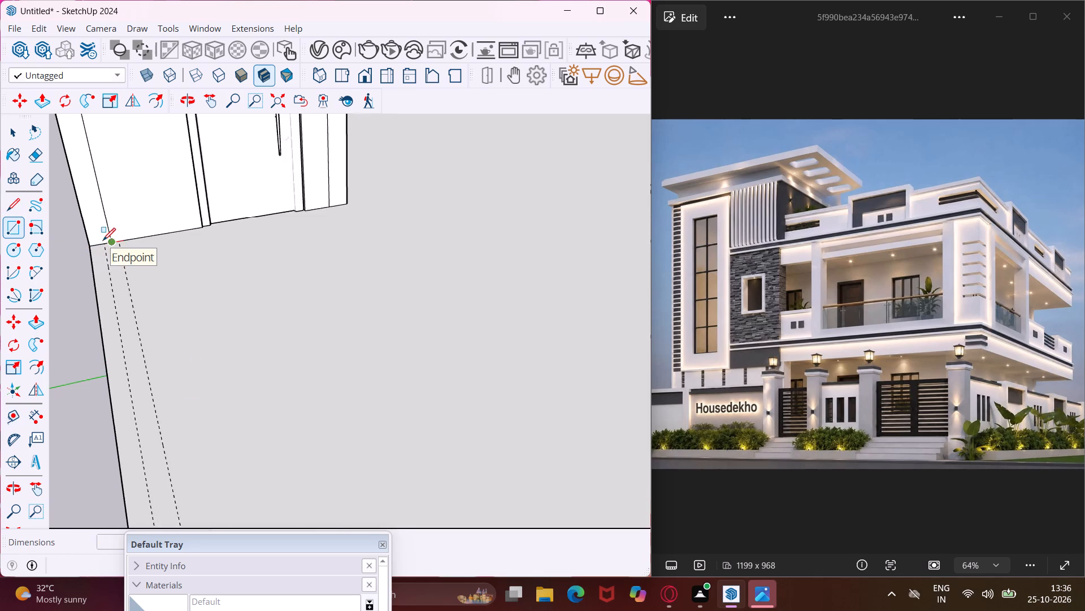
pyautogui.scroll(7, 103, 240)
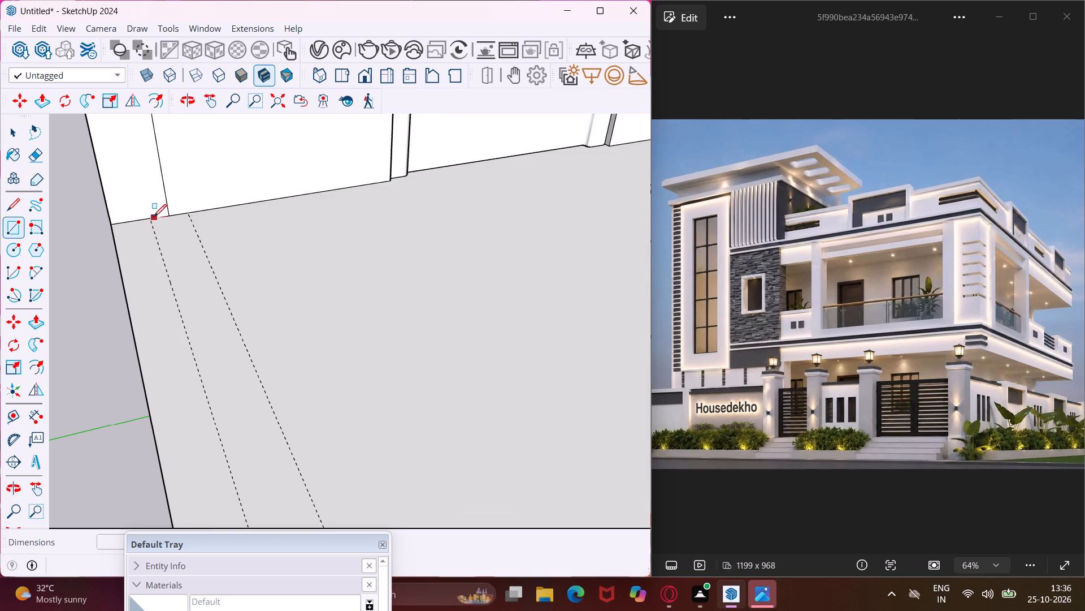
pyautogui.click(150, 217)
pyautogui.scroll(-13, 168, 231)
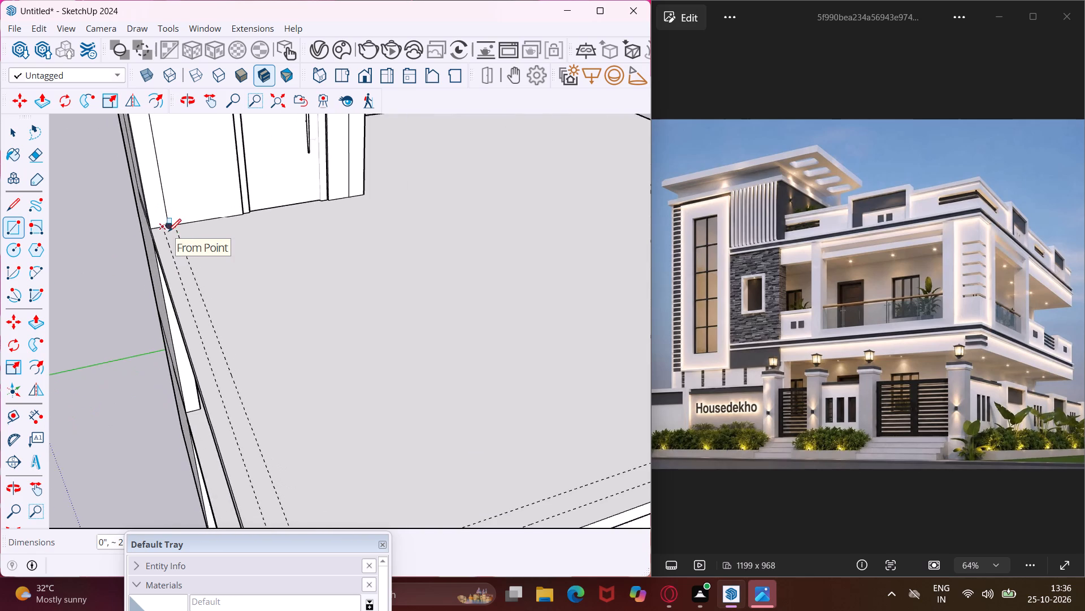
pyautogui.scroll(-6, 168, 231)
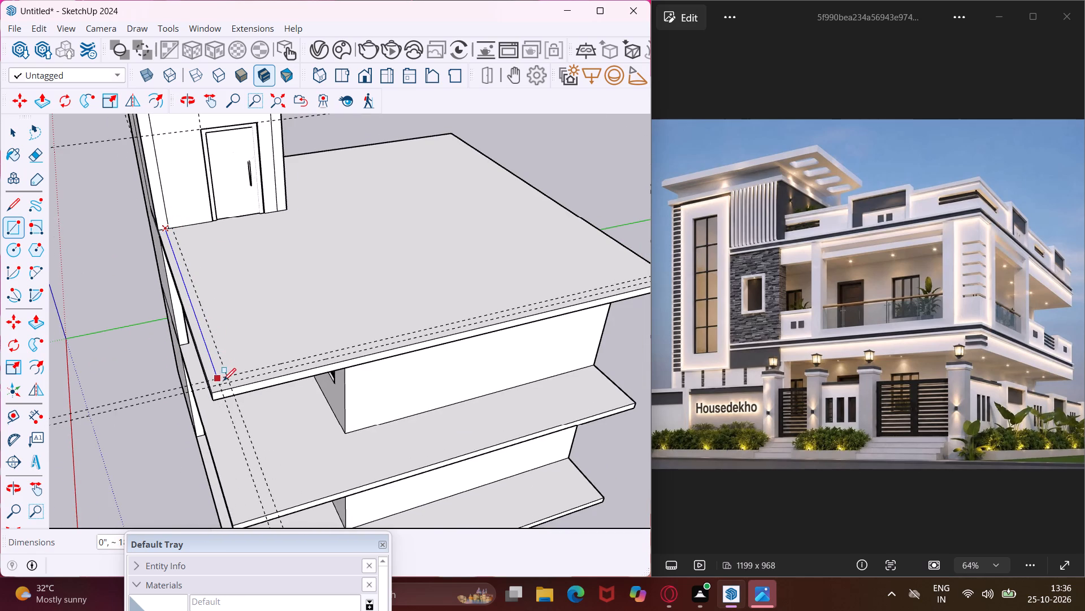
pyautogui.scroll(11, 227, 384)
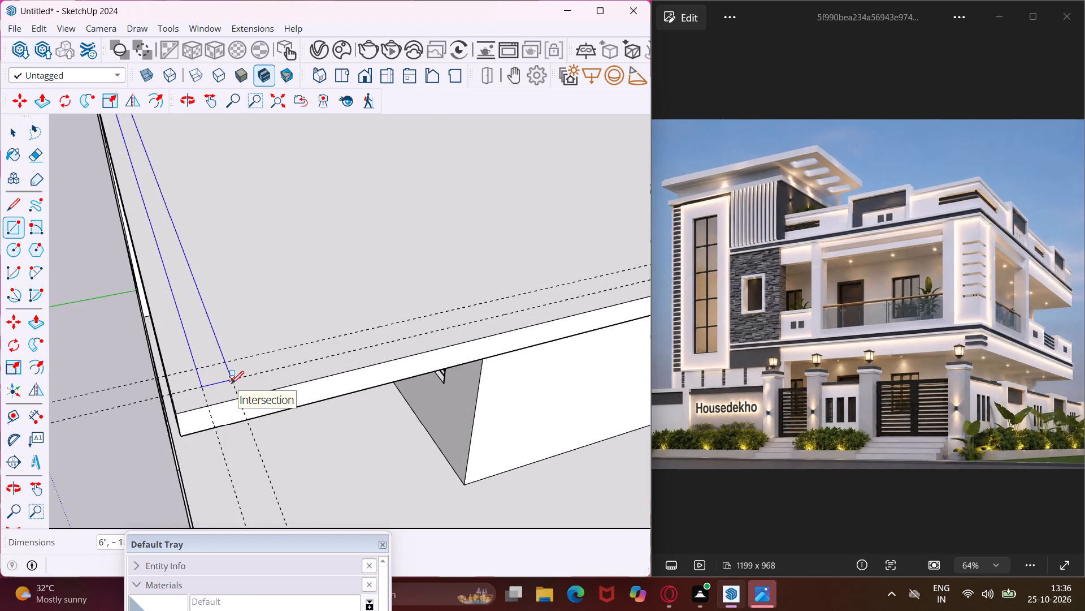
pyautogui.click(231, 378)
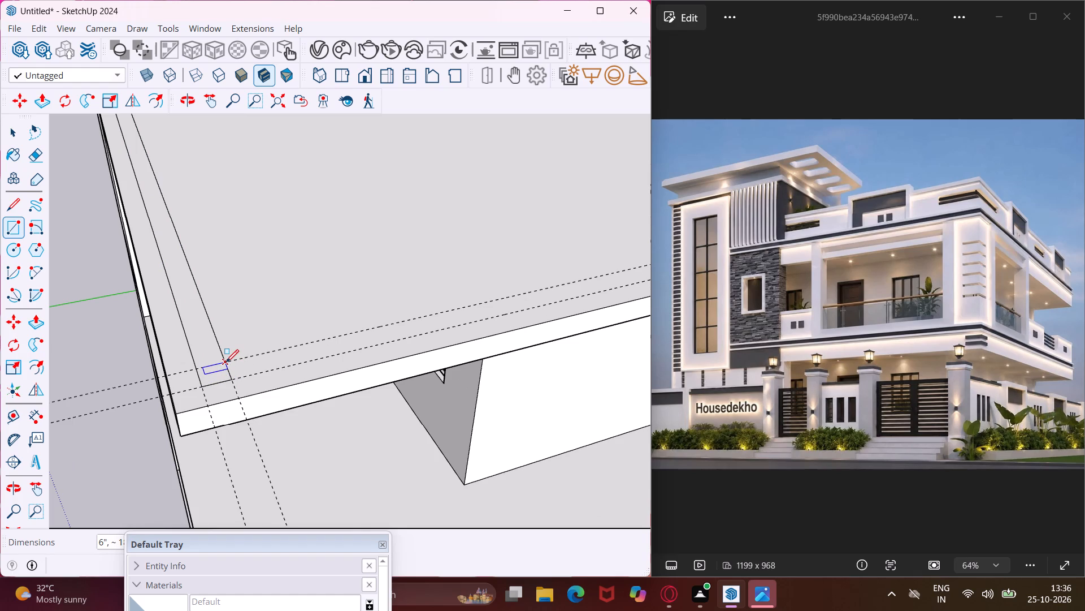
# Draw a second 6" wide rectangle between the guides along the adjoining roof edge, from the first strip to the roof's far edge.
pyautogui.click(226, 362)
pyautogui.moveTo(312, 360); pyautogui.dragTo(14, 417, button='middle')
pyautogui.scroll(1, 312, 360)
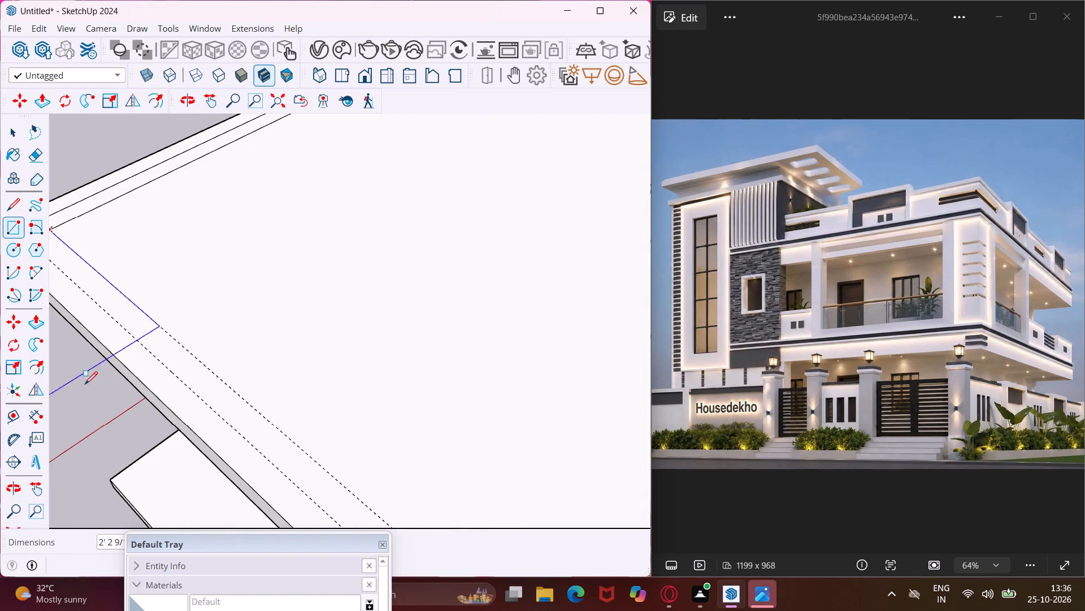
pyautogui.scroll(-13, 131, 371)
pyautogui.scroll(-11, 157, 372)
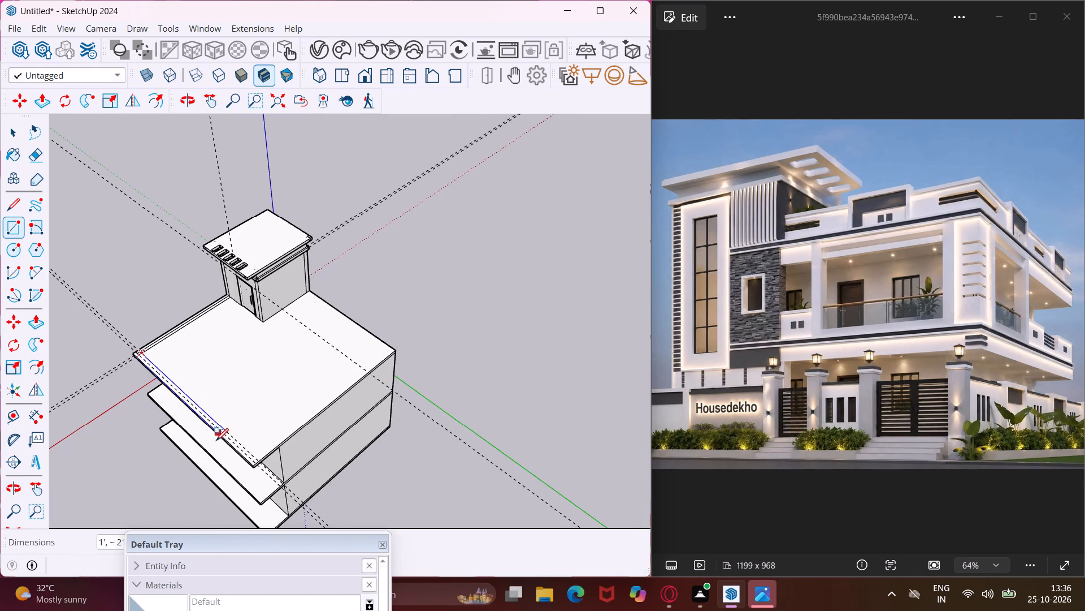
pyautogui.scroll(11, 254, 468)
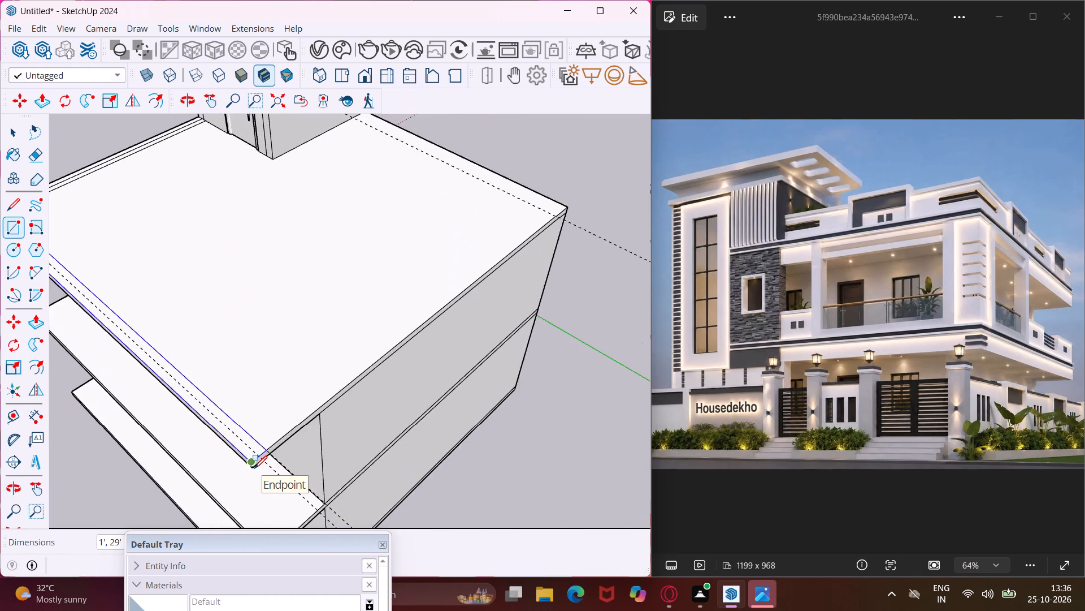
pyautogui.scroll(9, 254, 468)
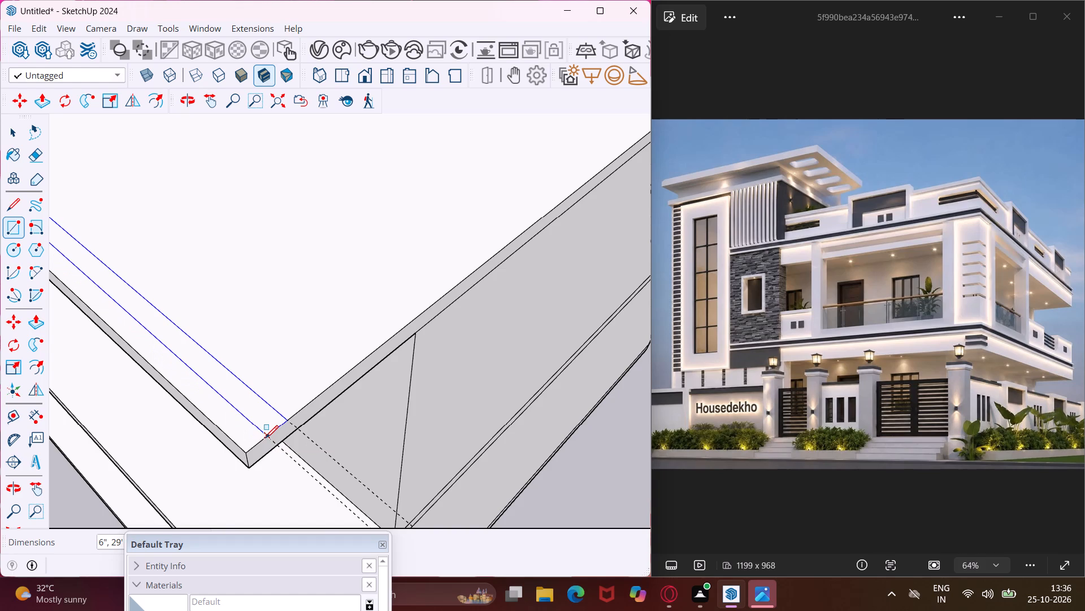
pyautogui.click(266, 438)
pyautogui.press('Escape')
pyautogui.press('space')
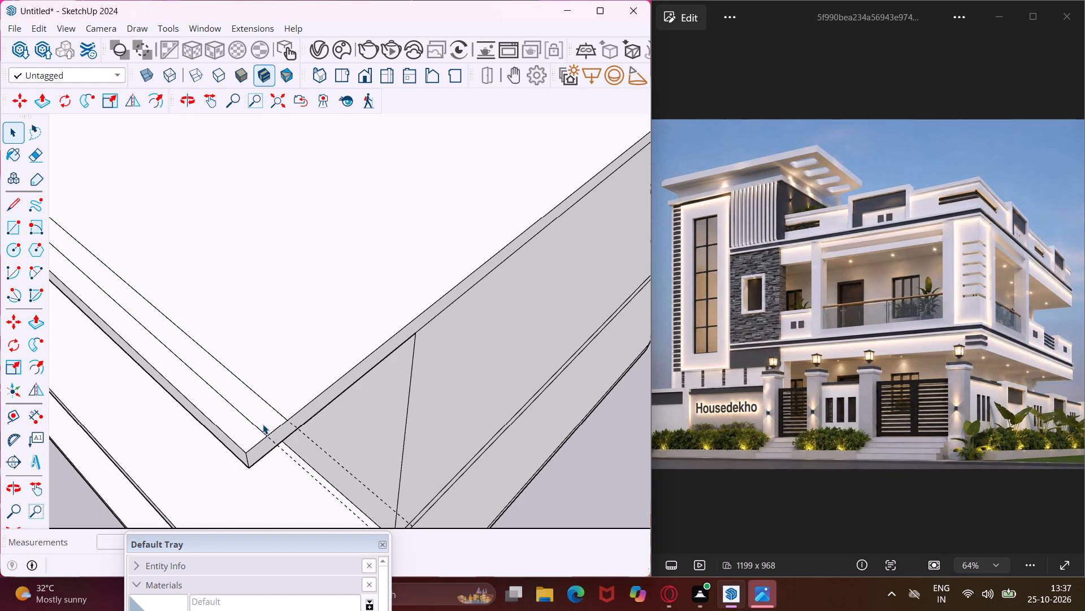
# Push/Pull the strip along the roof edge opposite the tower's door up 3' to form a parapet wall.
pyautogui.click(263, 424)
pyautogui.press('p')
pyautogui.click(263, 424)
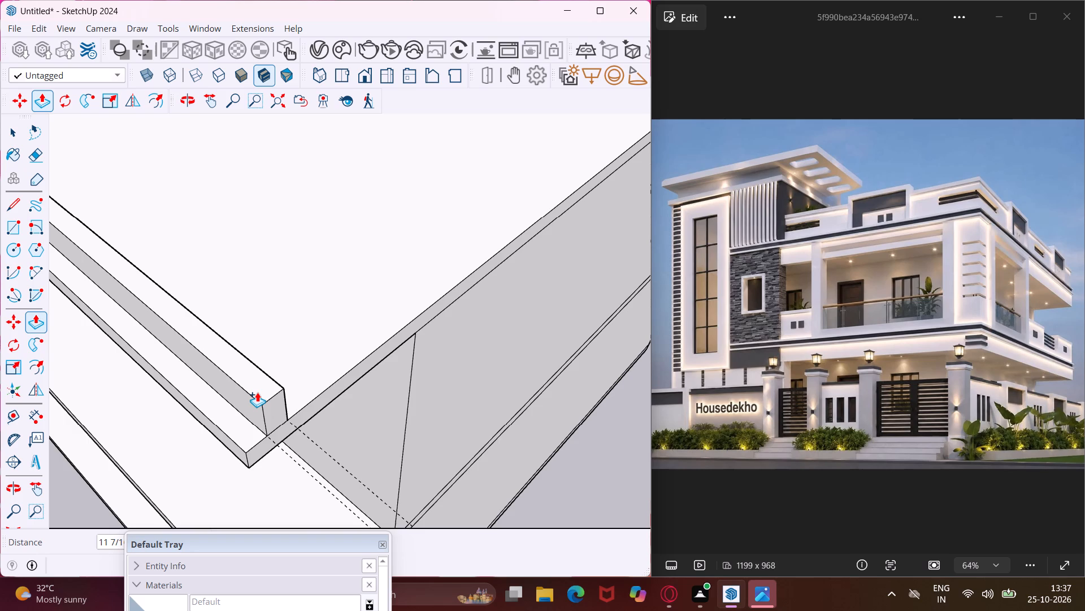
pyautogui.press('3')
pyautogui.press("'")
pyautogui.press('Return')
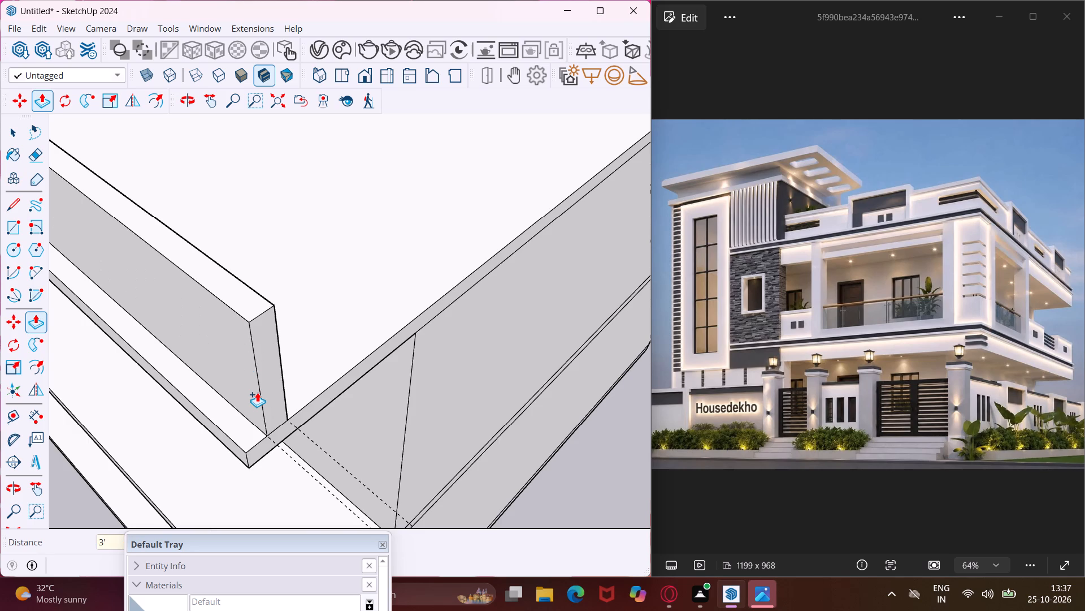
# Push/Pull the strip running out from the corner tower up 3', level with the top of the adjoining parapet.
pyautogui.scroll(-6, 257, 392)
pyautogui.moveTo(257, 392); pyautogui.dragTo(513, 362, button='middle')
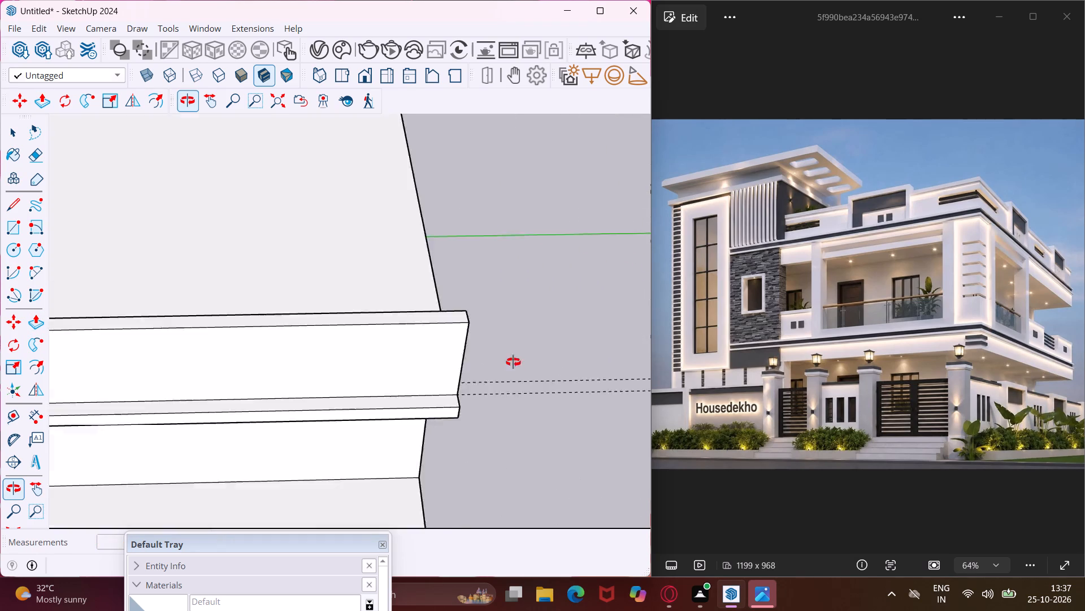
pyautogui.moveTo(513, 362); pyautogui.dragTo(618, 338, button='middle')
pyautogui.scroll(-11, 581, 320)
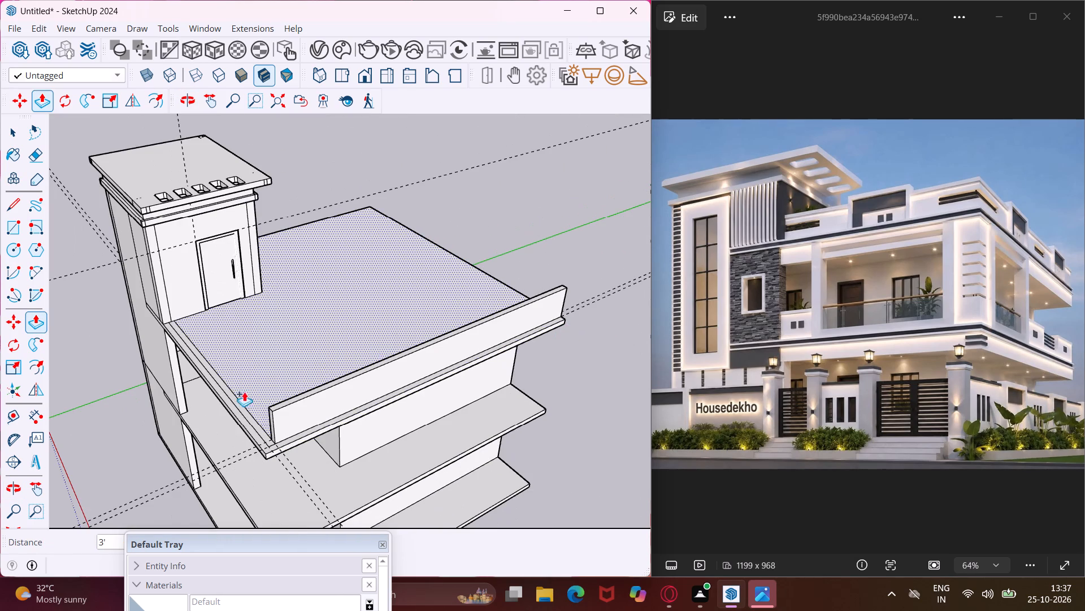
pyautogui.scroll(9, 246, 418)
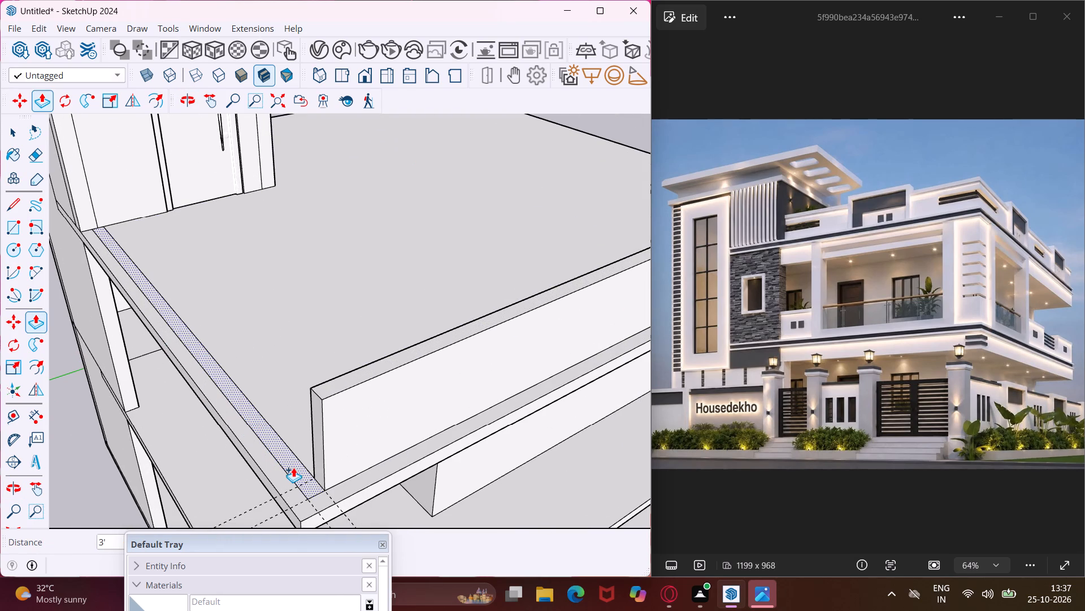
pyautogui.click(293, 467)
pyautogui.click(342, 389)
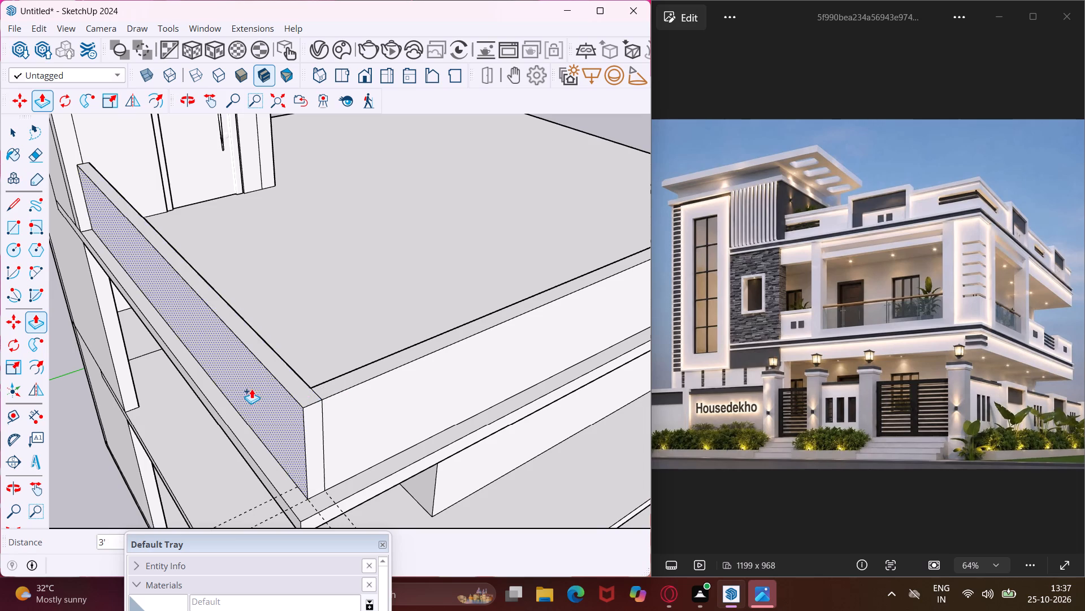
pyautogui.moveTo(251, 389); pyautogui.dragTo(487, 381, button='middle')
pyautogui.scroll(-5, 432, 361)
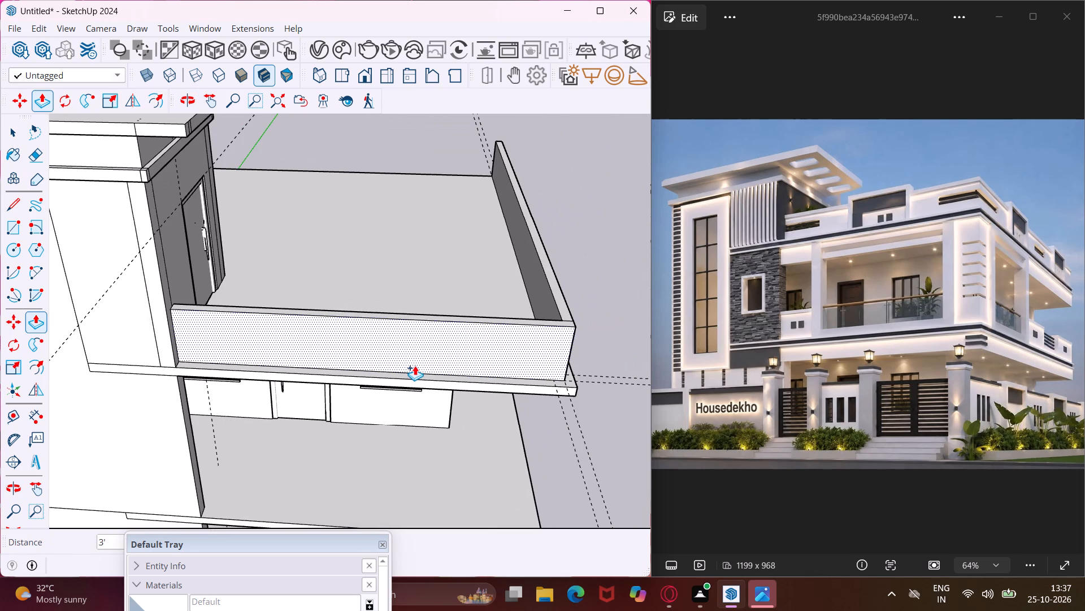
pyautogui.press('Escape')
pyautogui.press('space')
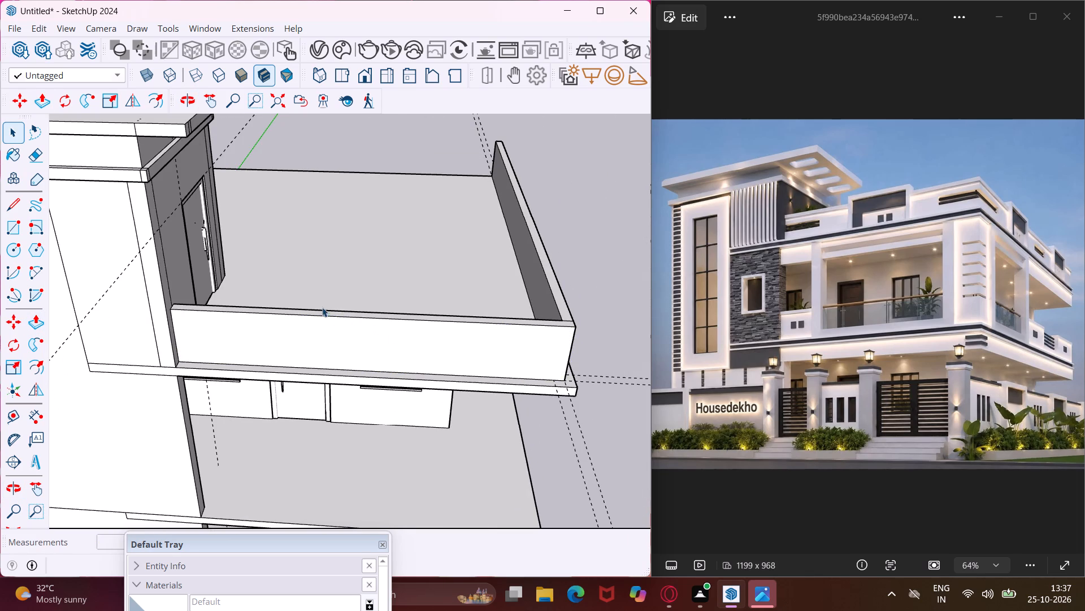
# Draw a long horizontal rectangle about 8" high on the outer face of the tower-side parapet, starting at its edge against the tower.
pyautogui.moveTo(311, 313); pyautogui.dragTo(350, 355, button='middle')
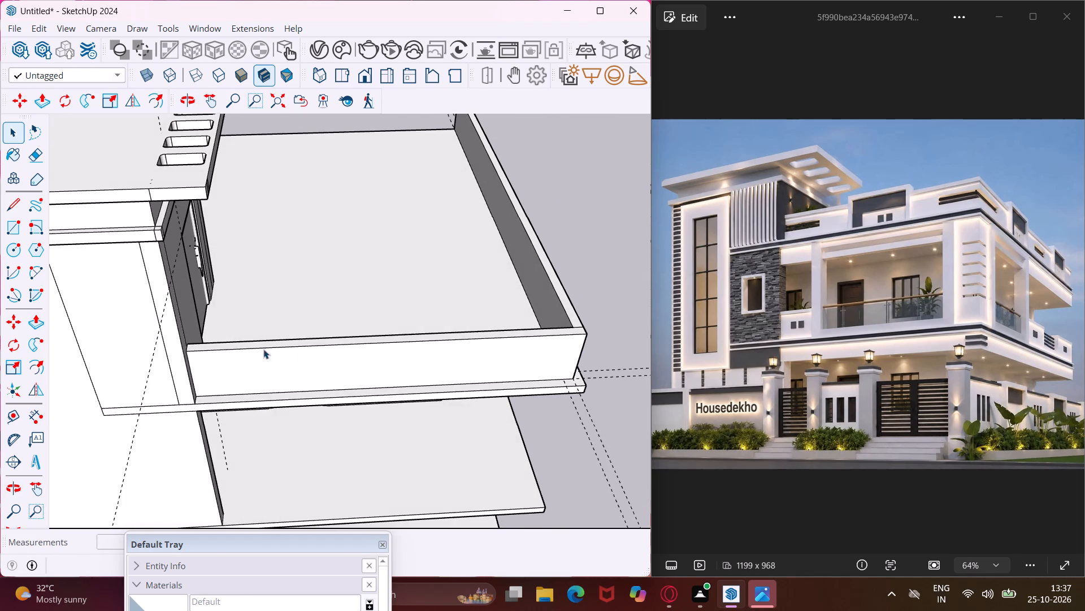
pyautogui.scroll(9, 238, 347)
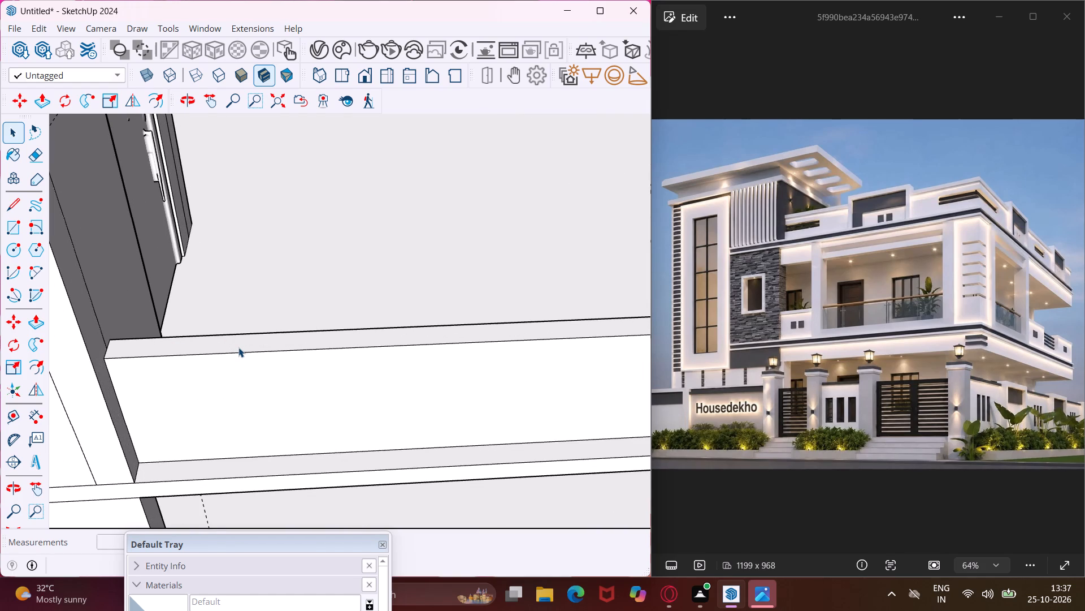
pyautogui.moveTo(240, 375); pyautogui.dragTo(238, 374, button='middle')
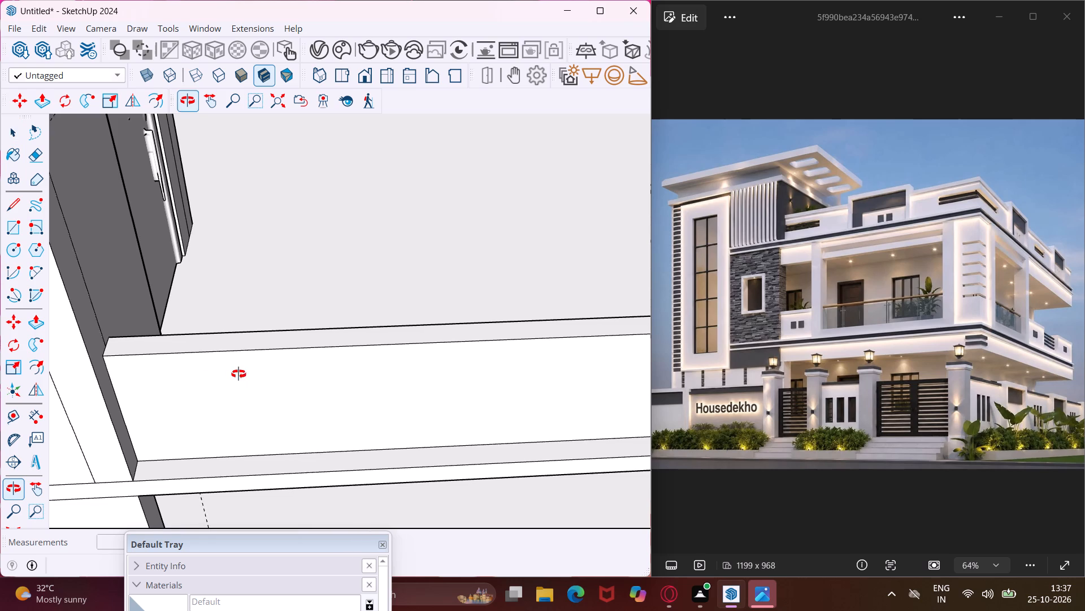
pyautogui.moveTo(238, 374); pyautogui.dragTo(251, 320, button='middle')
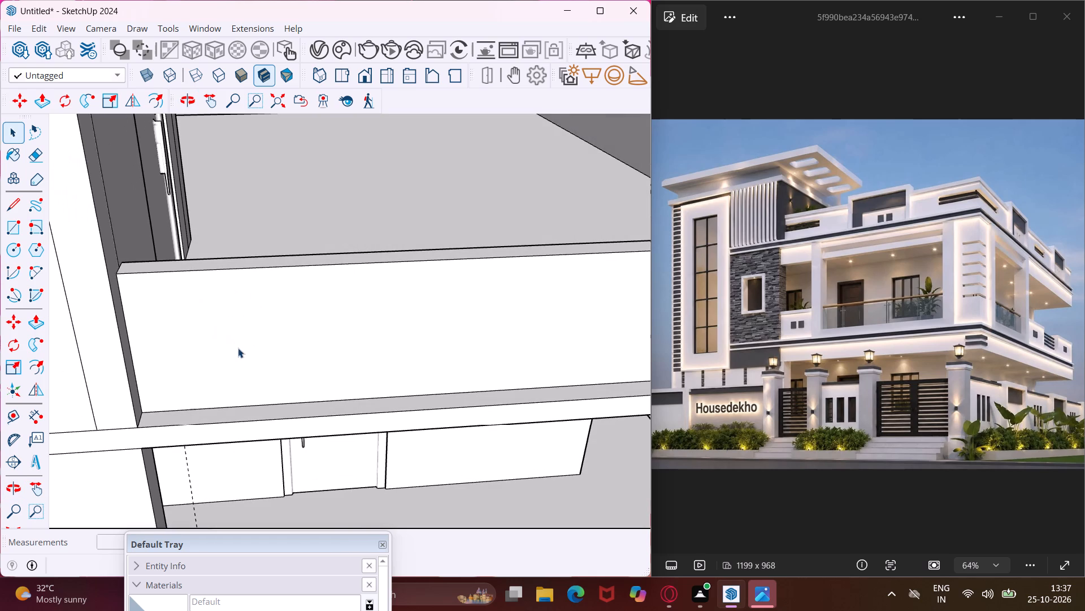
pyautogui.scroll(-3, 198, 377)
pyautogui.moveTo(198, 377); pyautogui.dragTo(203, 352, button='middle')
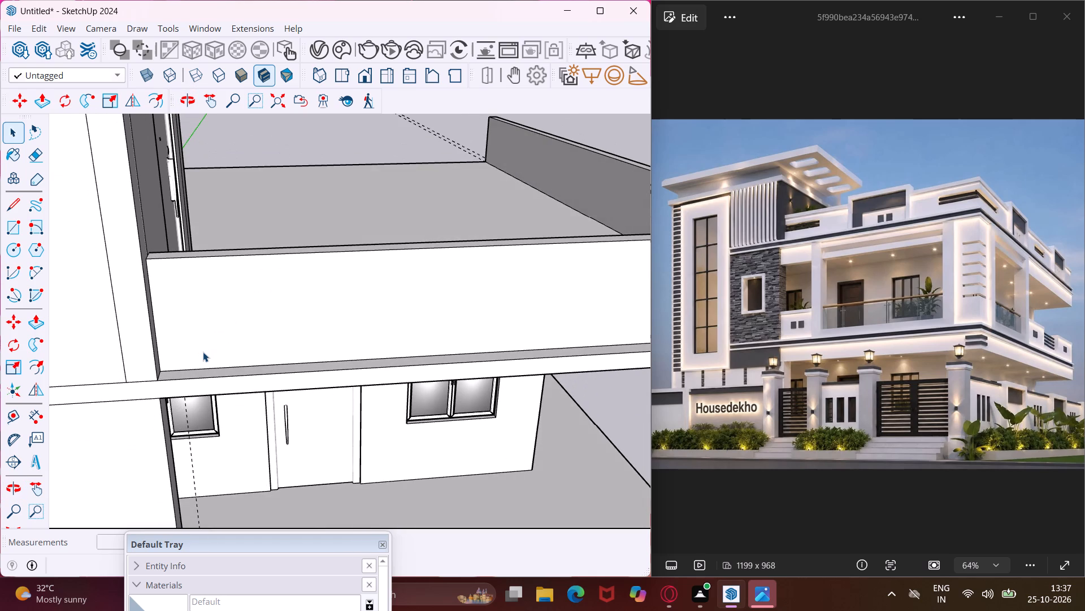
pyautogui.click(14, 222)
pyautogui.moveTo(162, 325); pyautogui.dragTo(217, 328, button='middle')
pyautogui.moveTo(217, 328); pyautogui.dragTo(158, 323, button='middle')
pyautogui.scroll(4, 176, 302)
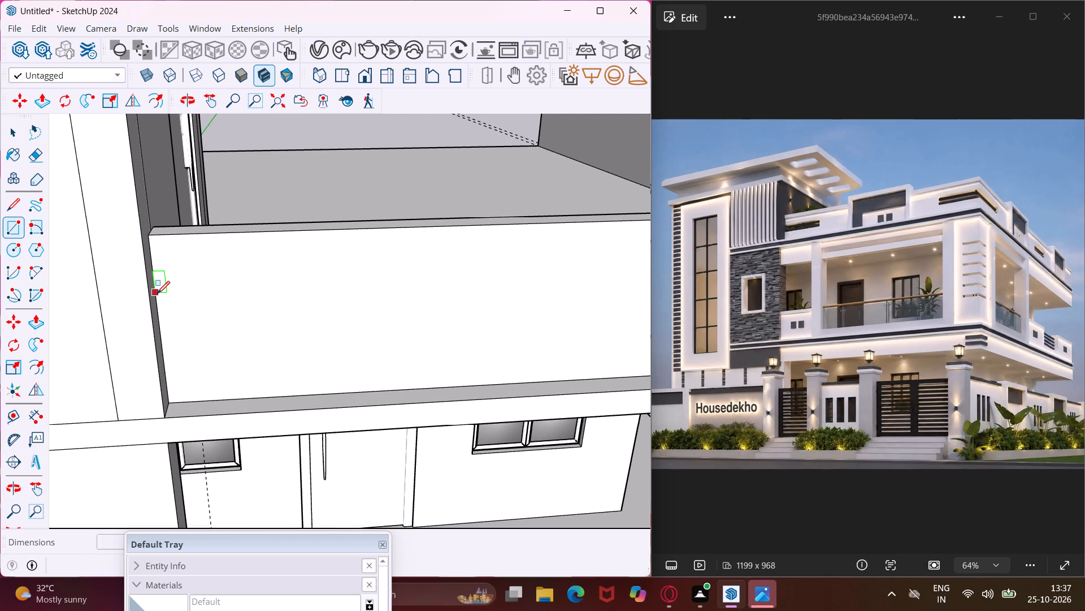
pyautogui.click(157, 295)
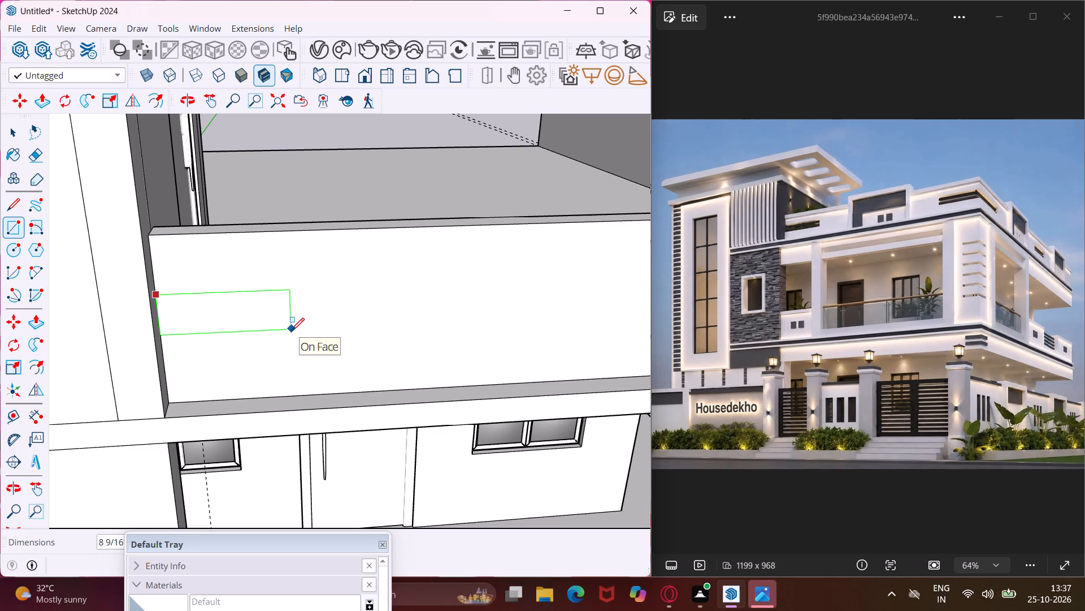
pyautogui.press('Escape')
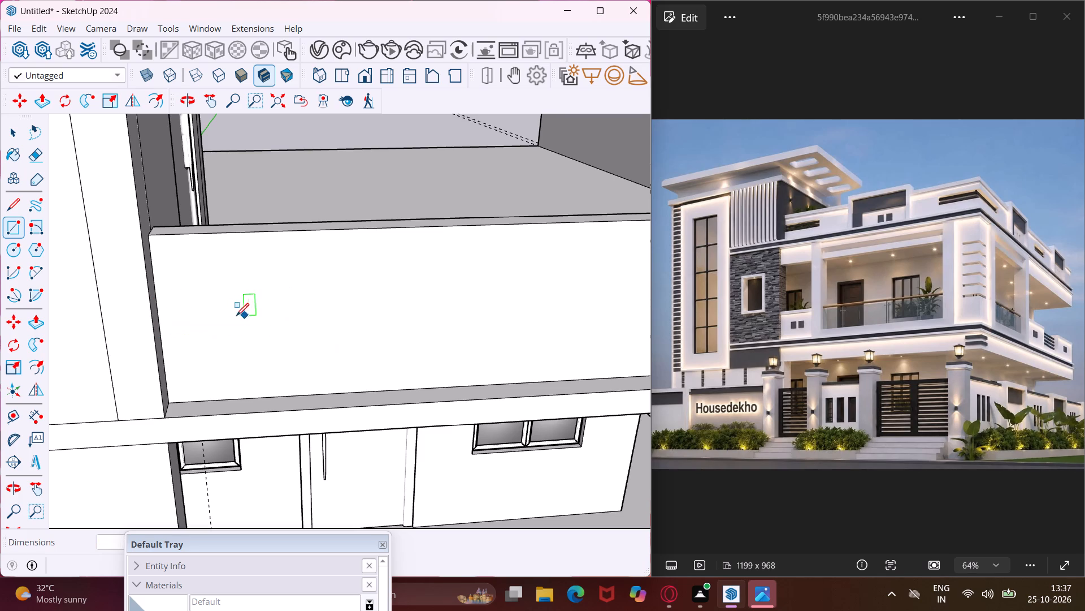
pyautogui.click(159, 303)
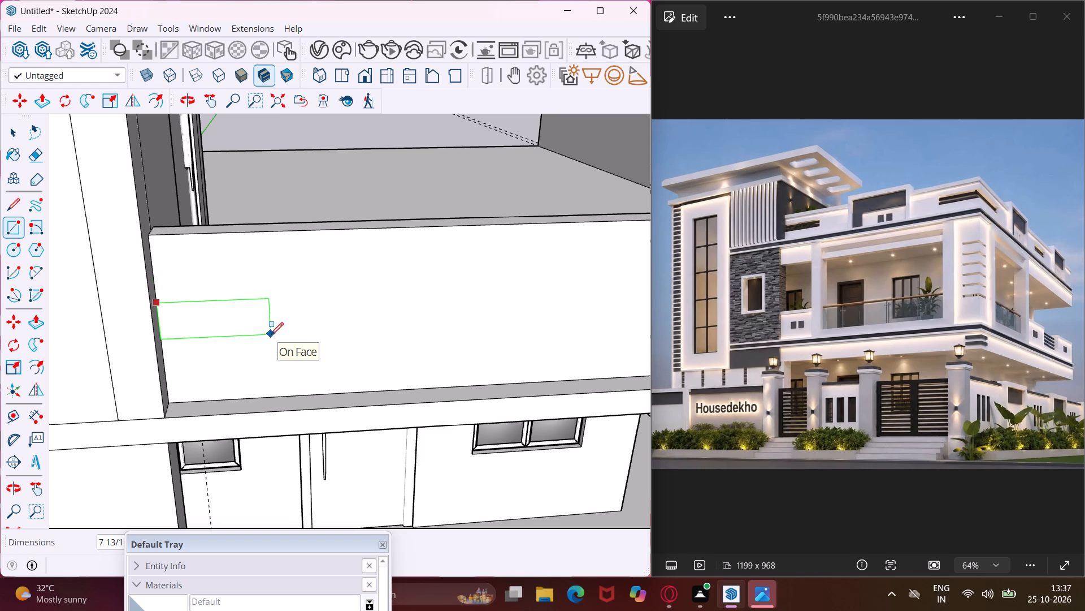
pyautogui.click(333, 333)
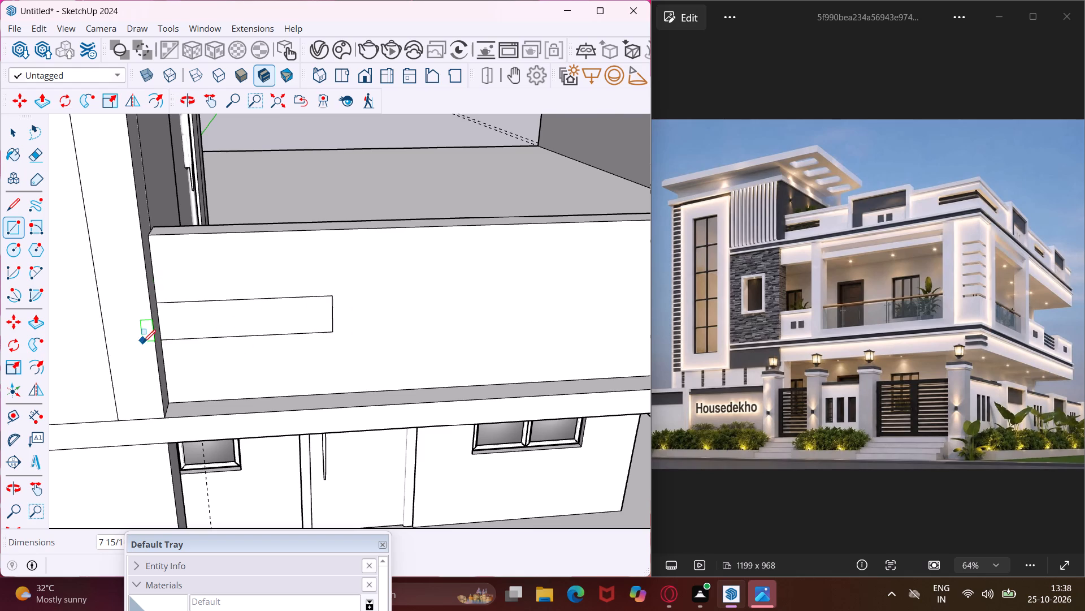
# Examine the parapet's outer face, the new rectangle and the roof corner from several angles.
pyautogui.scroll(-9, 143, 342)
pyautogui.moveTo(539, 302); pyautogui.dragTo(433, 298, button='middle')
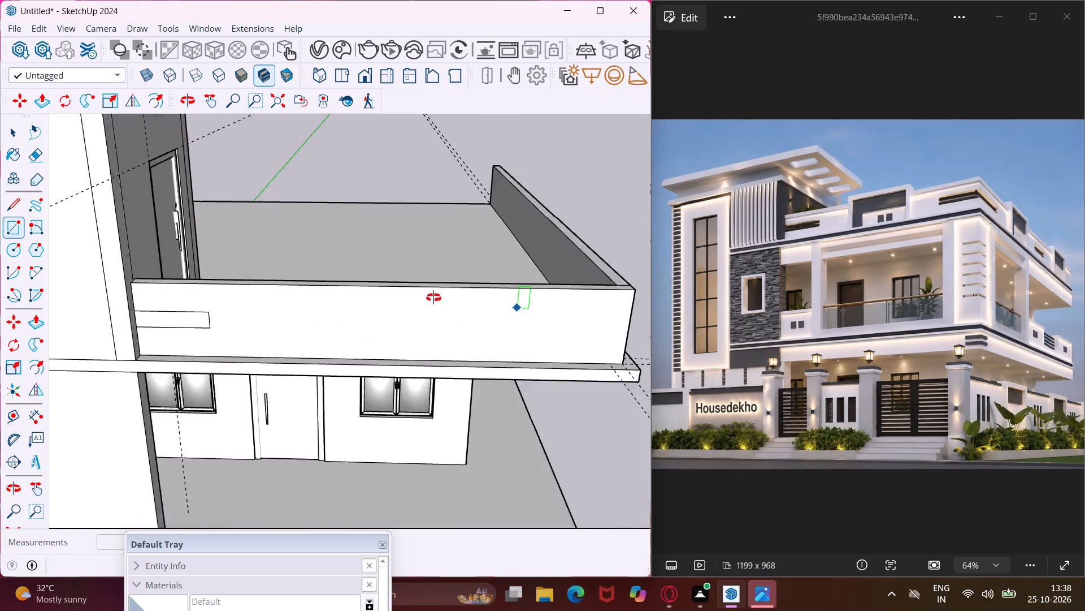
pyautogui.moveTo(433, 298); pyautogui.dragTo(327, 275, button='middle')
pyautogui.scroll(-3, 327, 275)
pyautogui.moveTo(437, 316); pyautogui.dragTo(464, 322, button='middle')
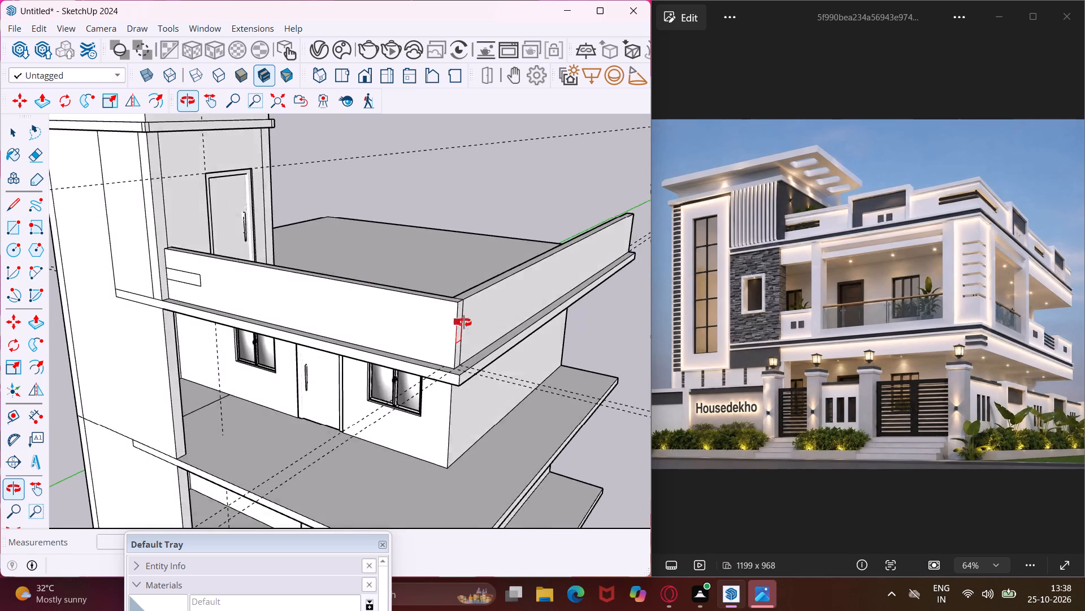
pyautogui.moveTo(464, 322); pyautogui.dragTo(589, 317, button='middle')
pyautogui.scroll(3, 337, 308)
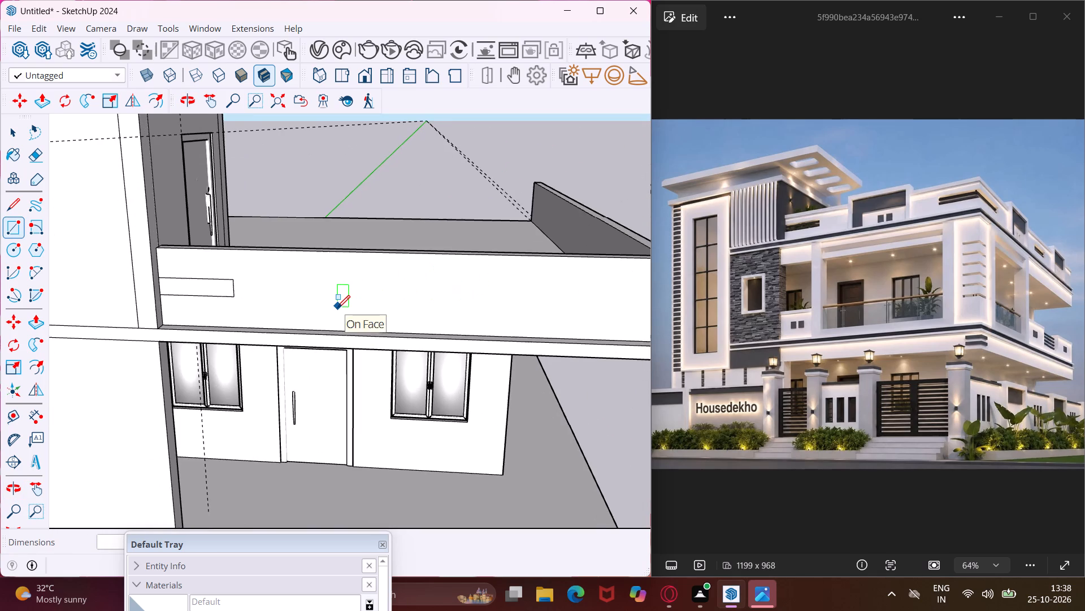
pyautogui.scroll(-2, 337, 308)
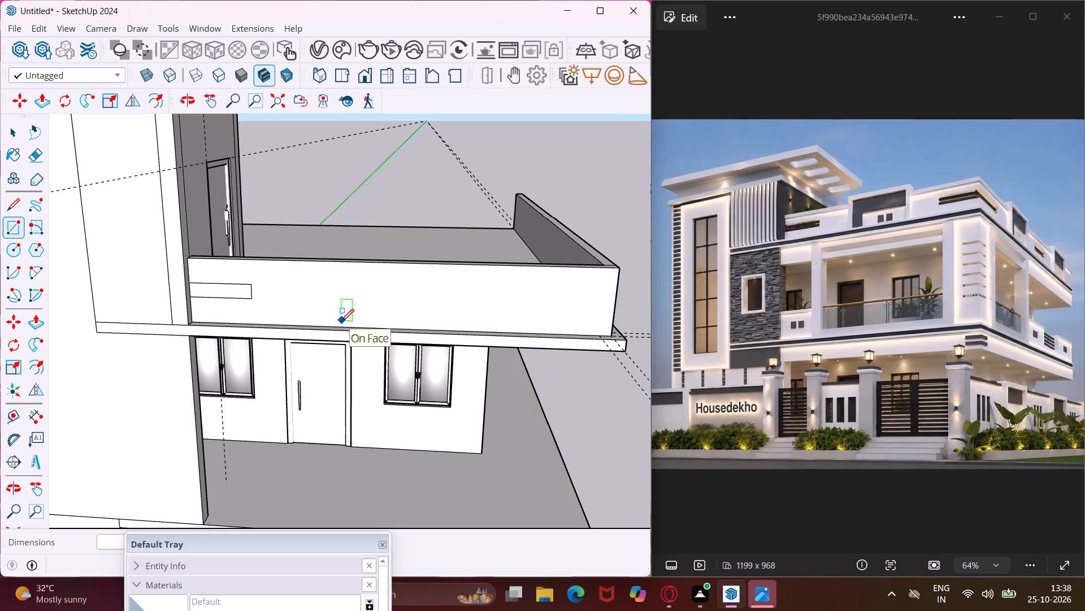
pyautogui.scroll(9, 341, 321)
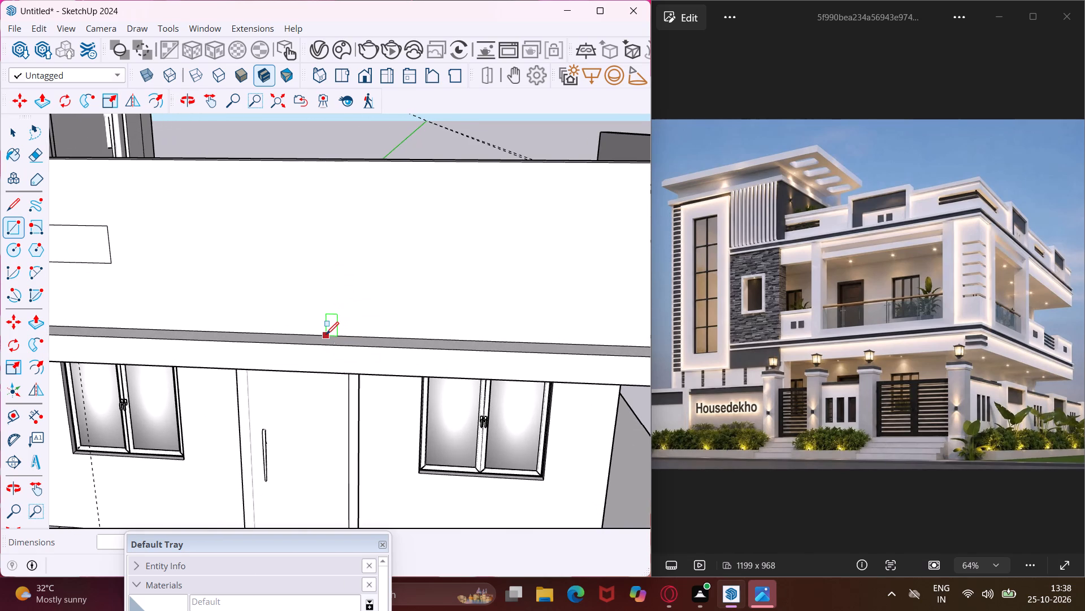
# Draw a rectangle about 5' 8" wide on the parapet's outer face, spanning its full height from bottom edge to top edge.
pyautogui.click(326, 334)
pyautogui.scroll(-9, 387, 304)
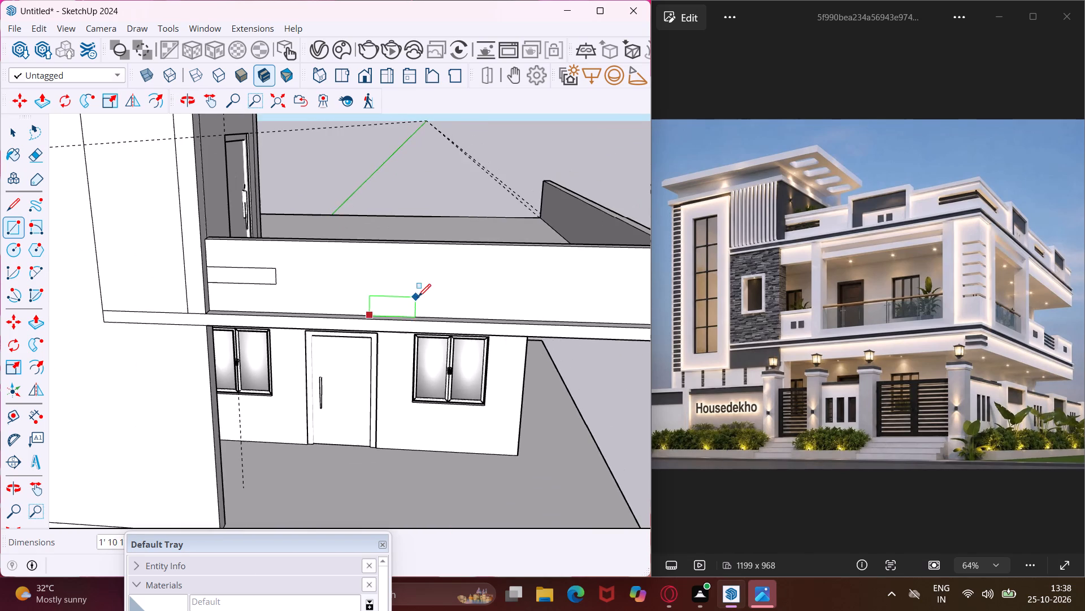
pyautogui.scroll(-4, 442, 291)
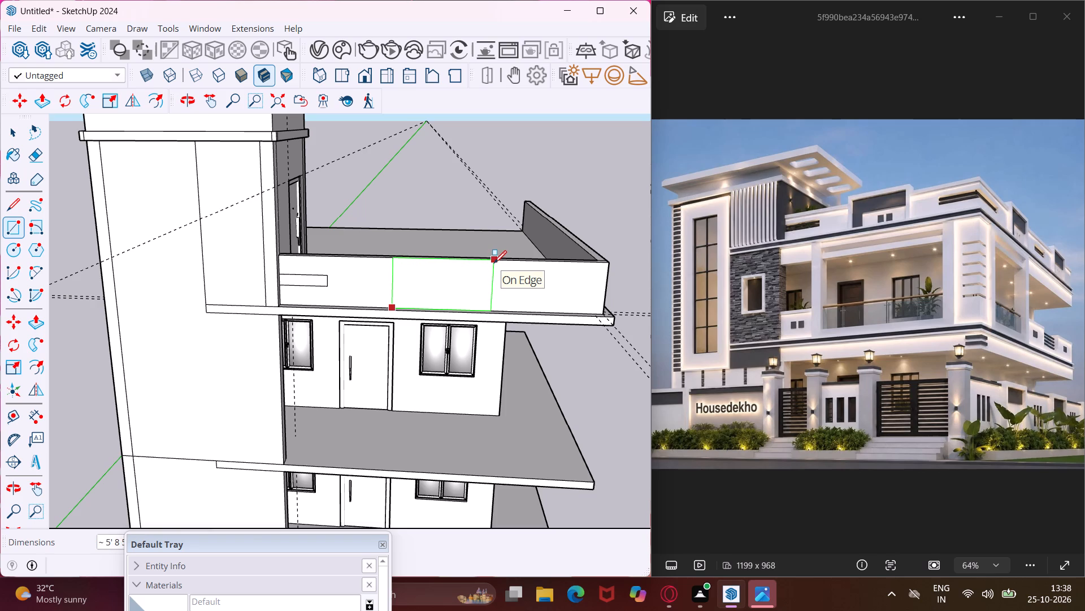
pyautogui.click(494, 263)
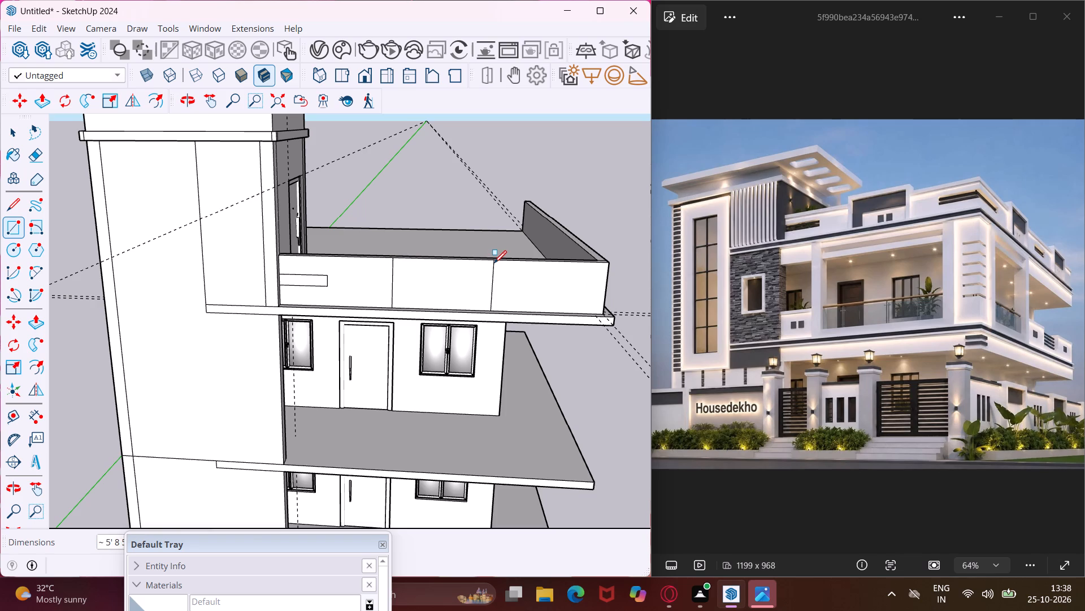
pyautogui.press('Escape')
pyautogui.press('space')
# Offset the new full-height rectangle's outline inward by about 4 1/8" to form a border.
pyautogui.moveTo(487, 265); pyautogui.dragTo(439, 347, button='middle')
pyautogui.scroll(12, 448, 340)
pyautogui.click(448, 340)
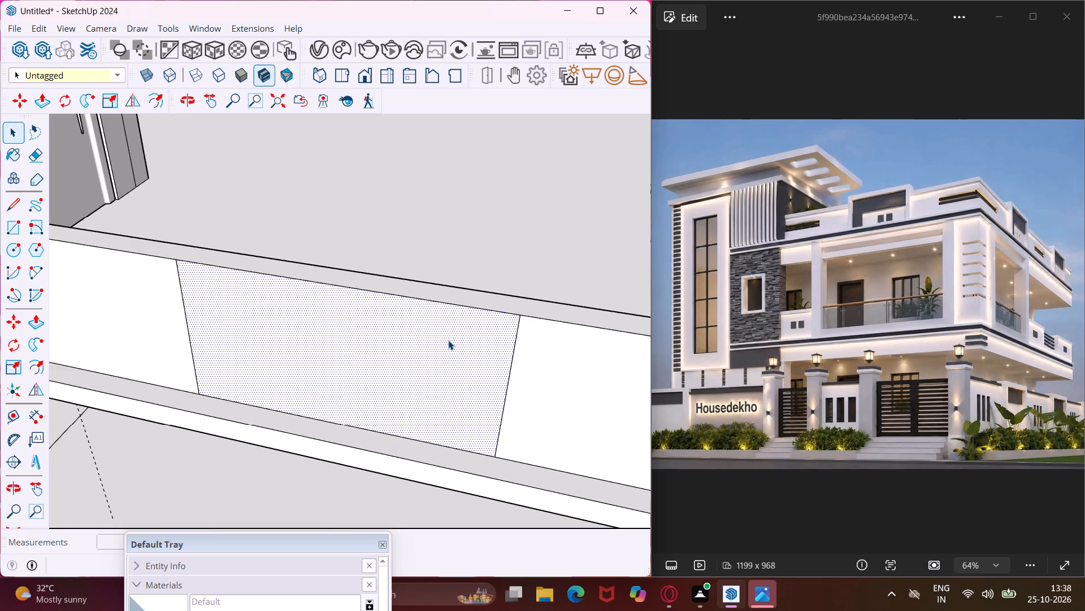
pyautogui.moveTo(448, 340); pyautogui.dragTo(550, 297, button='middle')
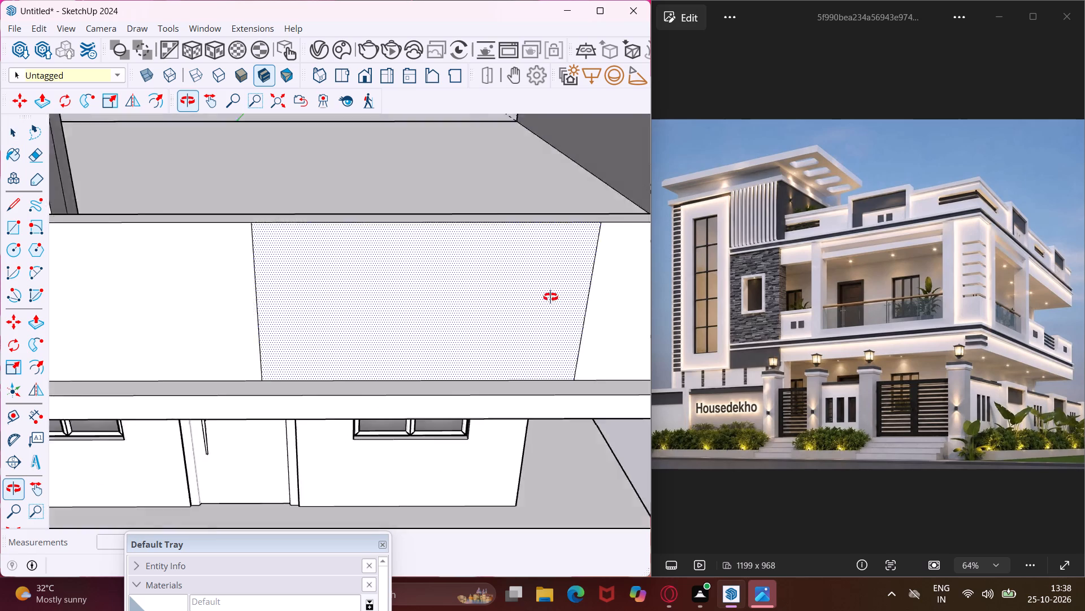
pyautogui.moveTo(550, 297); pyautogui.dragTo(589, 299, button='middle')
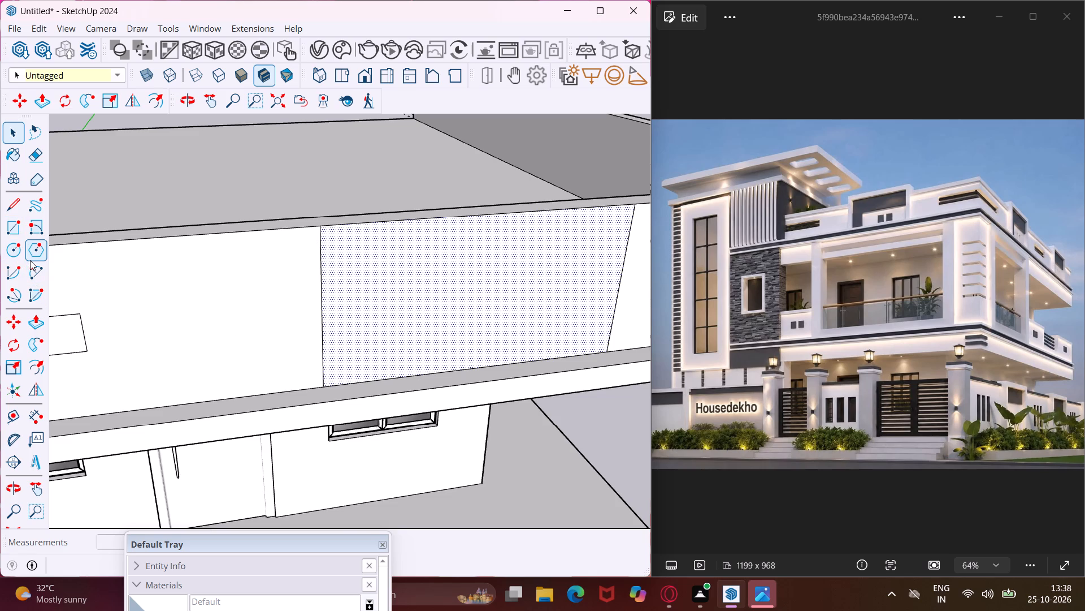
pyautogui.click(38, 360)
pyautogui.click(340, 337)
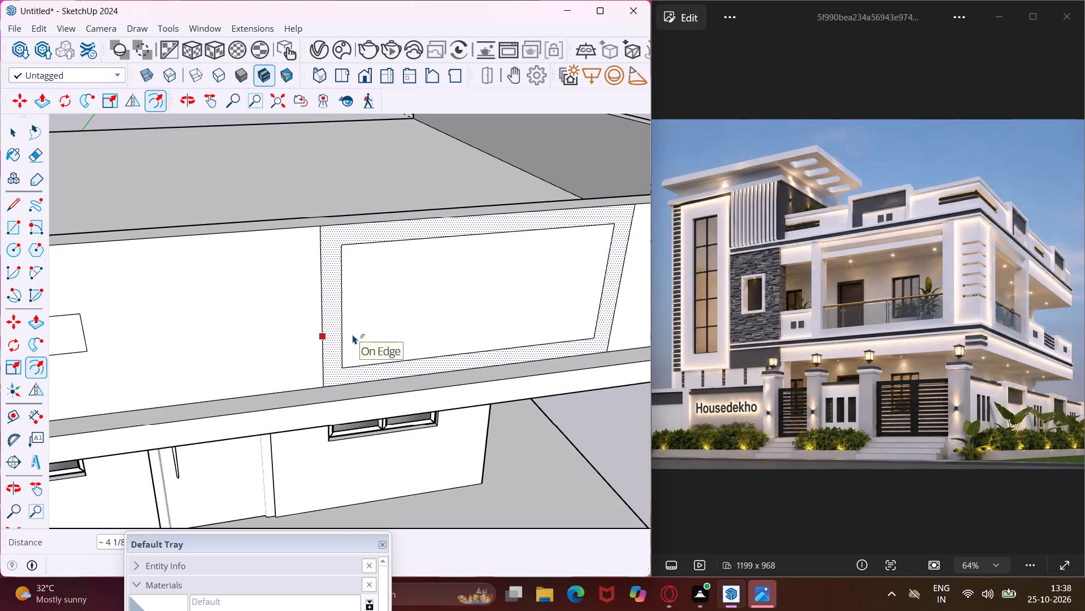
pyautogui.press('Escape')
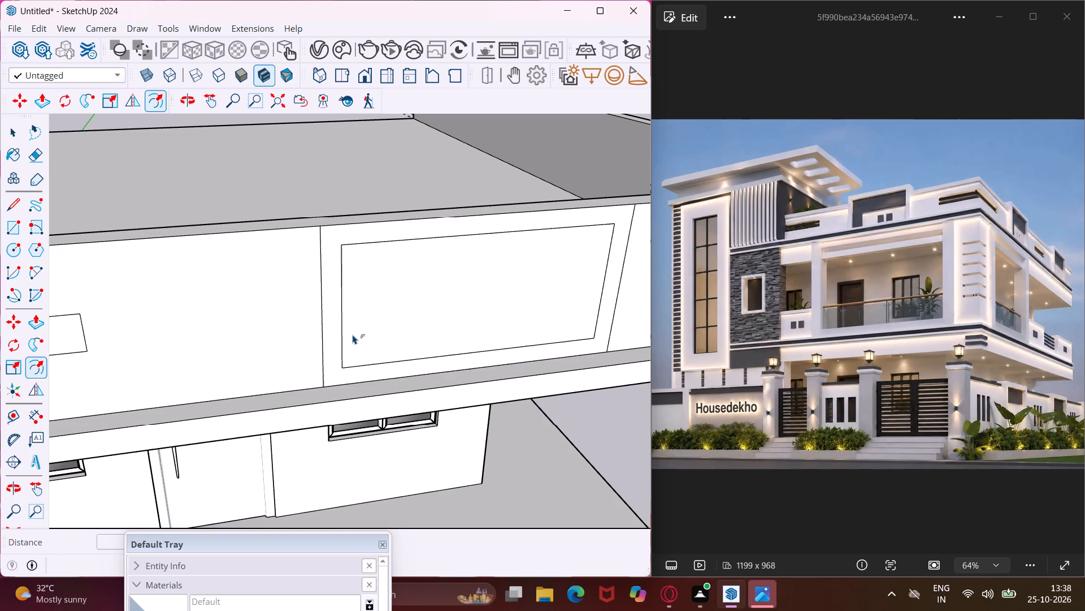
# Move the inner rectangle's bottom edge straight down onto the parapet's base, leaving a border on the two sides and top only.
pyautogui.press('space')
pyautogui.scroll(3, 378, 364)
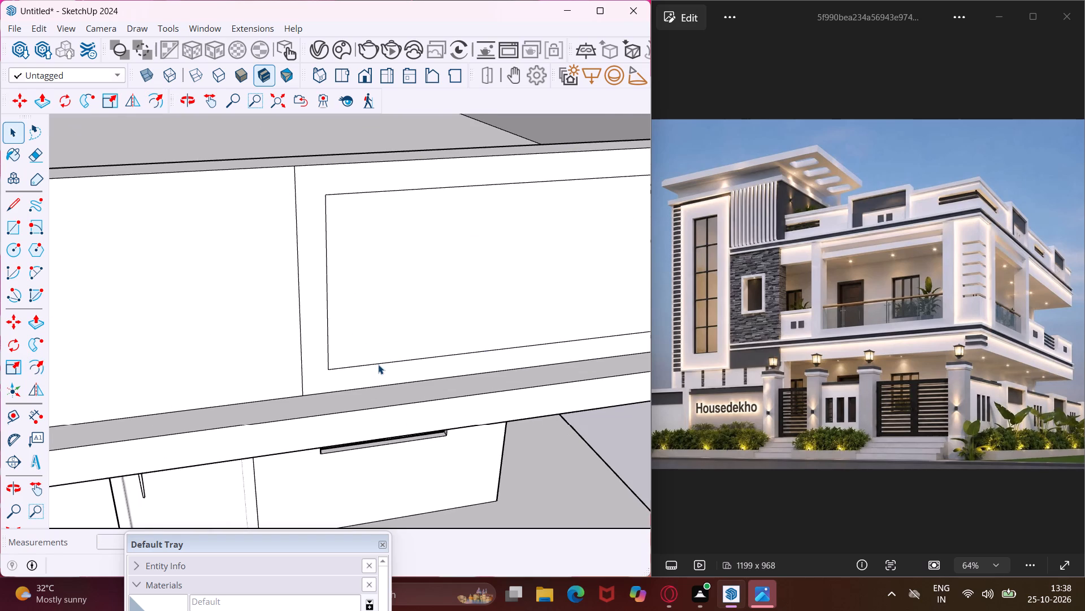
pyautogui.click(378, 364)
pyautogui.press('m')
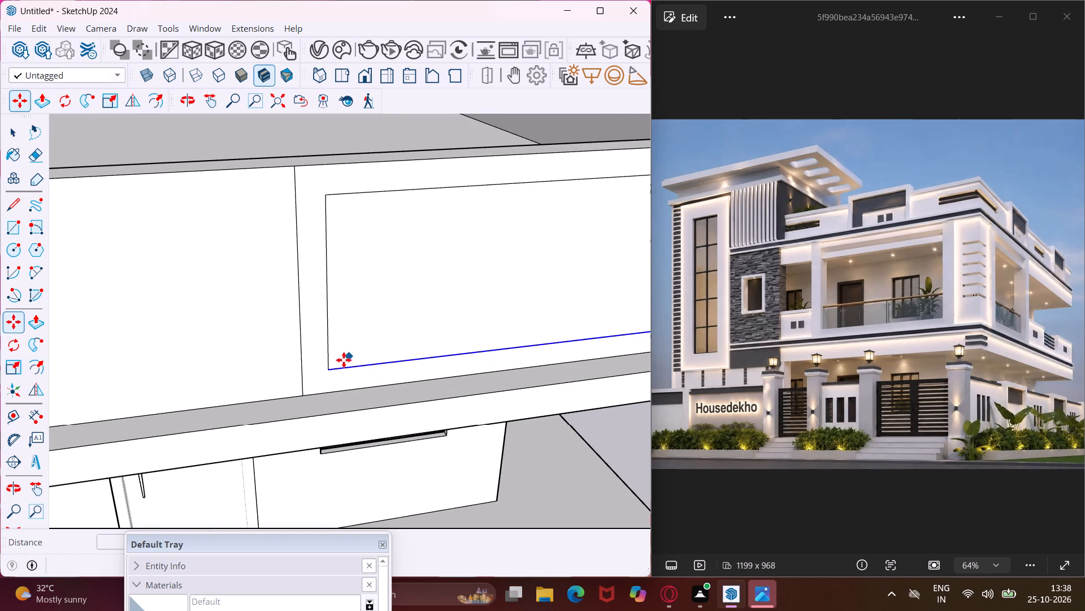
pyautogui.click(331, 370)
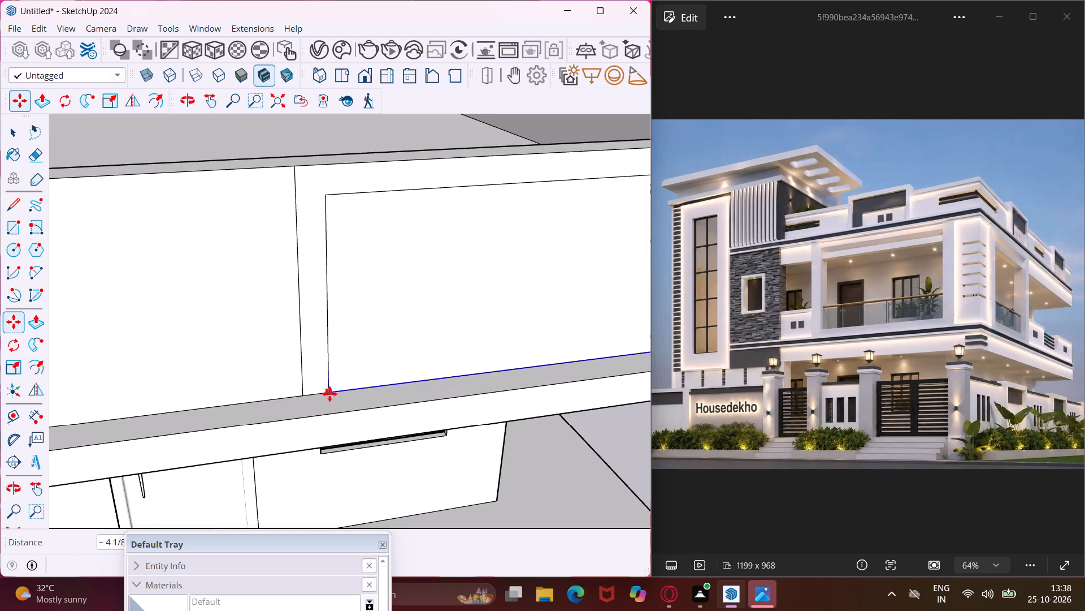
pyautogui.click(329, 394)
pyautogui.press('Escape')
pyautogui.press('space')
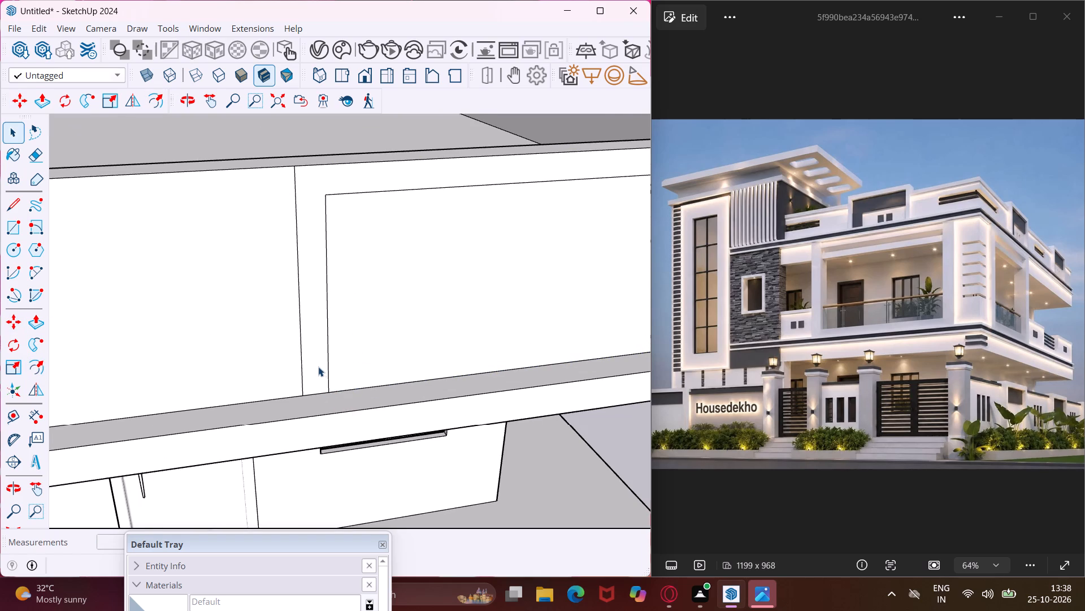
# Push/Pull the U-shaped border outward from the parapet face by about 3 1/4" to form a projecting frame.
pyautogui.click(316, 361)
pyautogui.press('p')
pyautogui.click(314, 360)
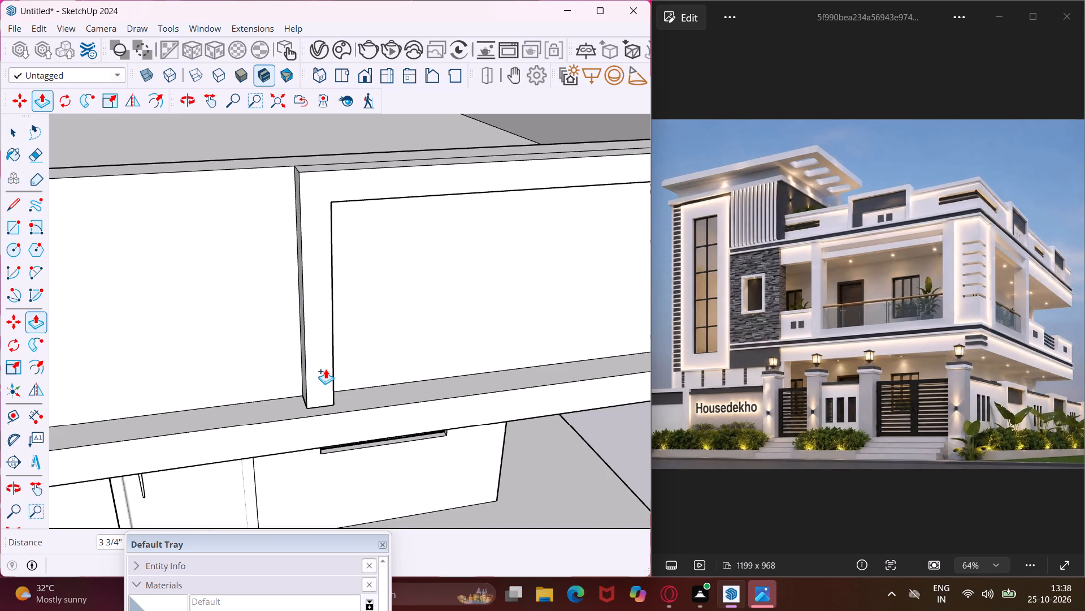
pyautogui.moveTo(325, 369); pyautogui.dragTo(370, 418, button='middle')
pyautogui.scroll(1, 325, 369)
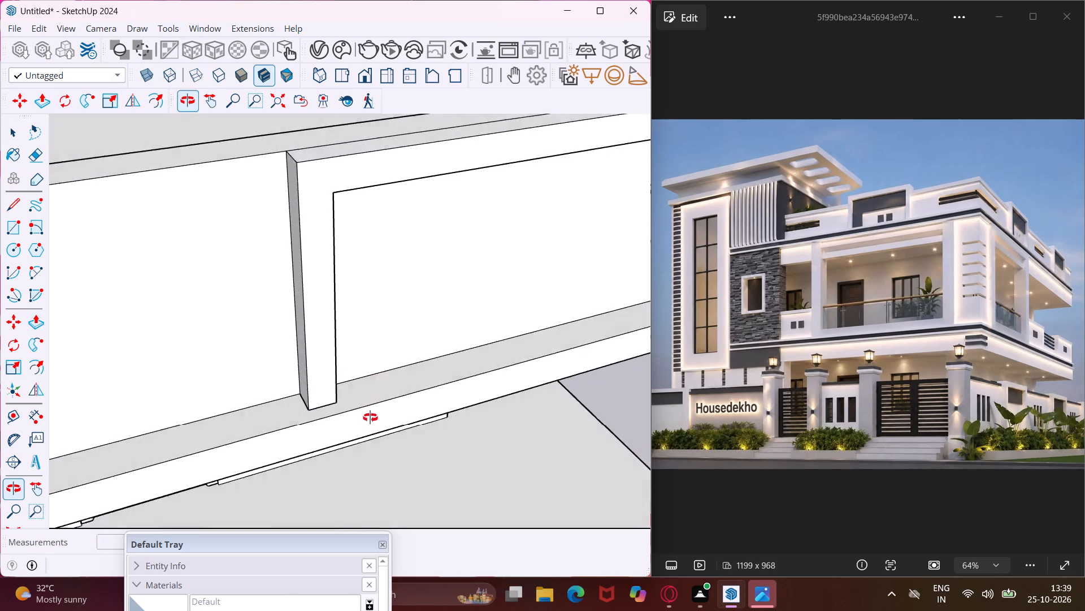
pyautogui.moveTo(370, 418); pyautogui.dragTo(539, 472, button='middle')
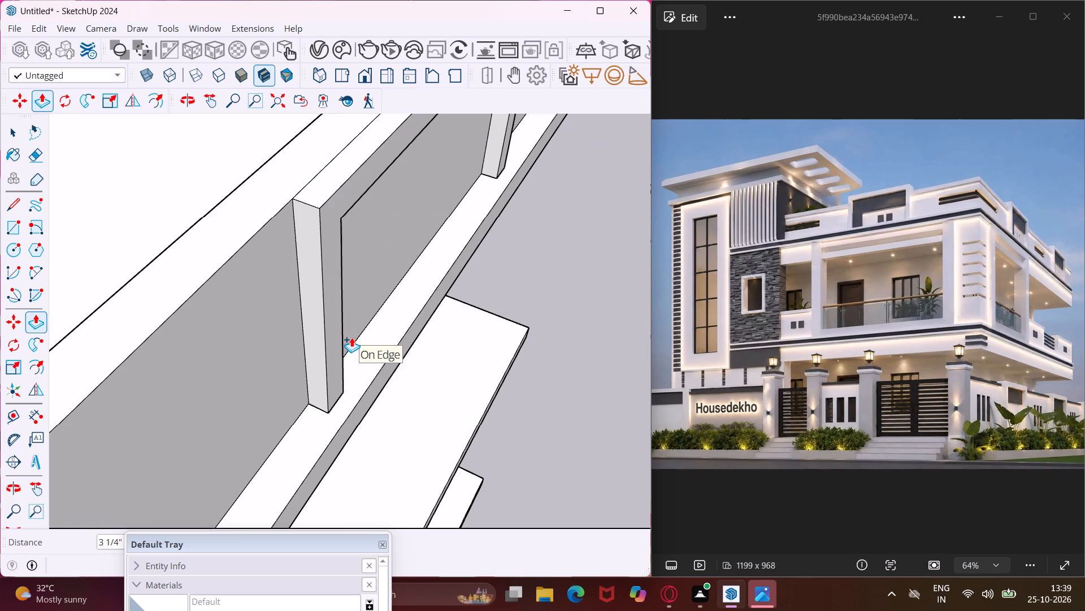
pyautogui.click(351, 337)
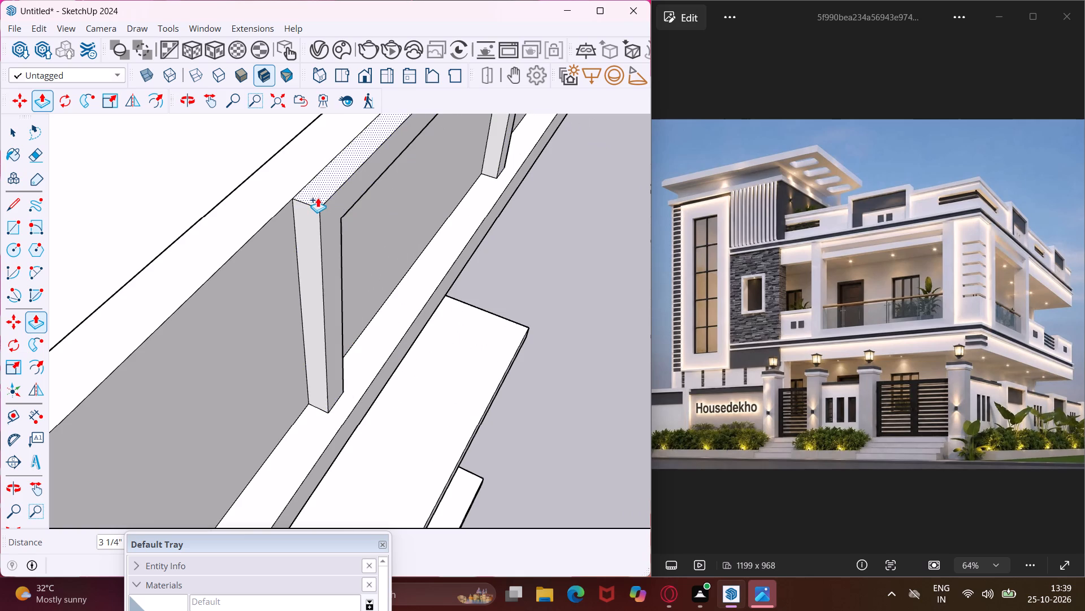
# Push/Pull the frame's top face up about 3 9/16" above the top of the parapet.
pyautogui.scroll(4, 318, 196)
pyautogui.moveTo(318, 196); pyautogui.dragTo(388, 266, button='middle')
pyautogui.click(350, 238)
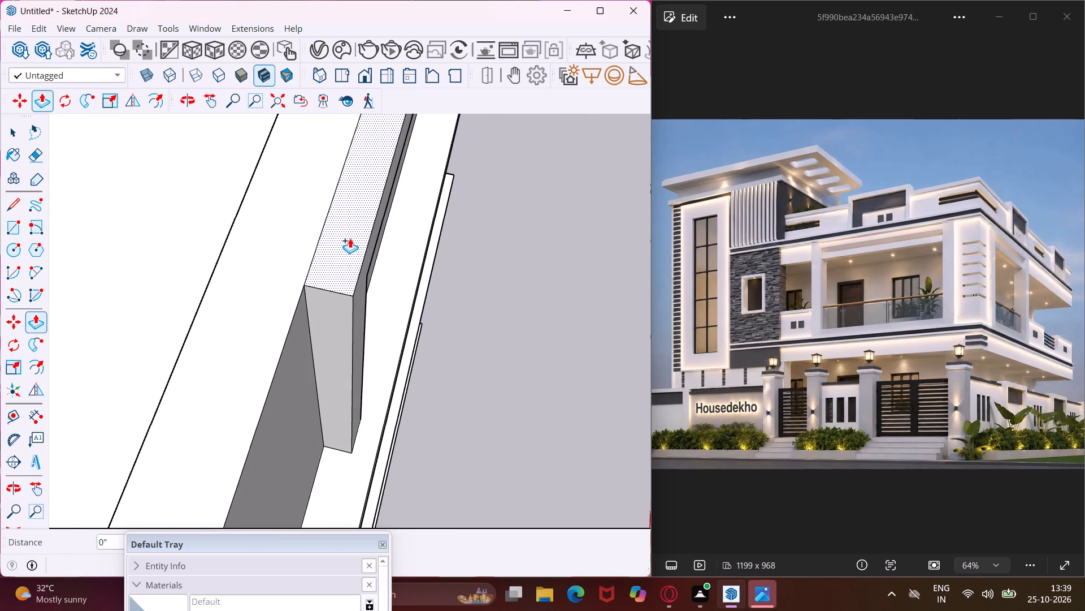
pyautogui.click(342, 205)
# Push/Pull the back face of the raised frame top 6" across the parapet's thickness, flush with its roof side.
pyautogui.moveTo(322, 221); pyautogui.dragTo(109, 206, button='middle')
pyautogui.moveTo(204, 206); pyautogui.dragTo(392, 260, button='middle')
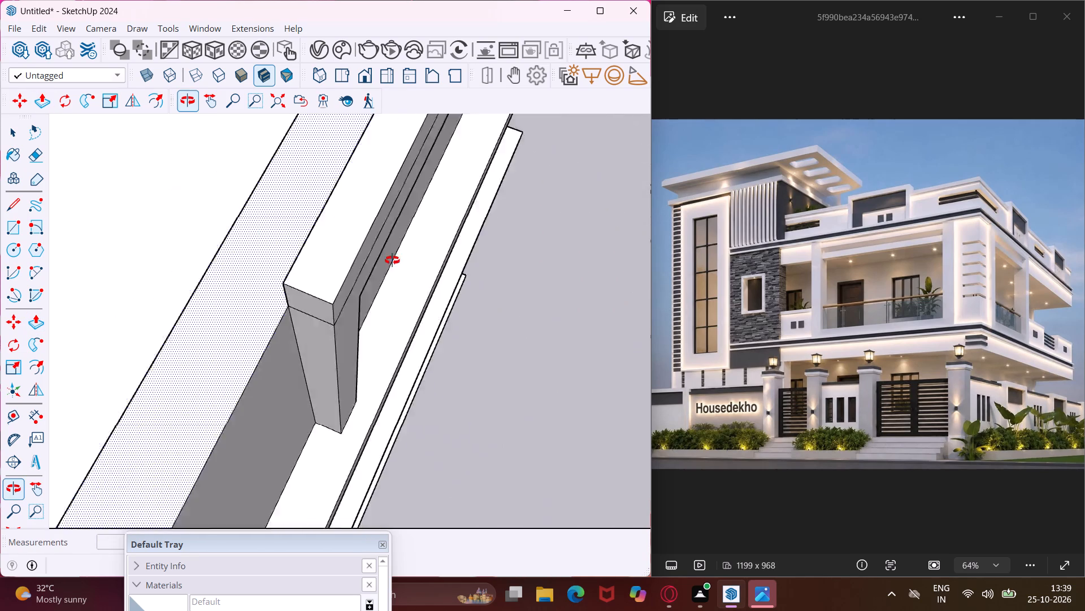
pyautogui.moveTo(392, 260); pyautogui.dragTo(622, 229, button='middle')
pyautogui.scroll(4, 358, 268)
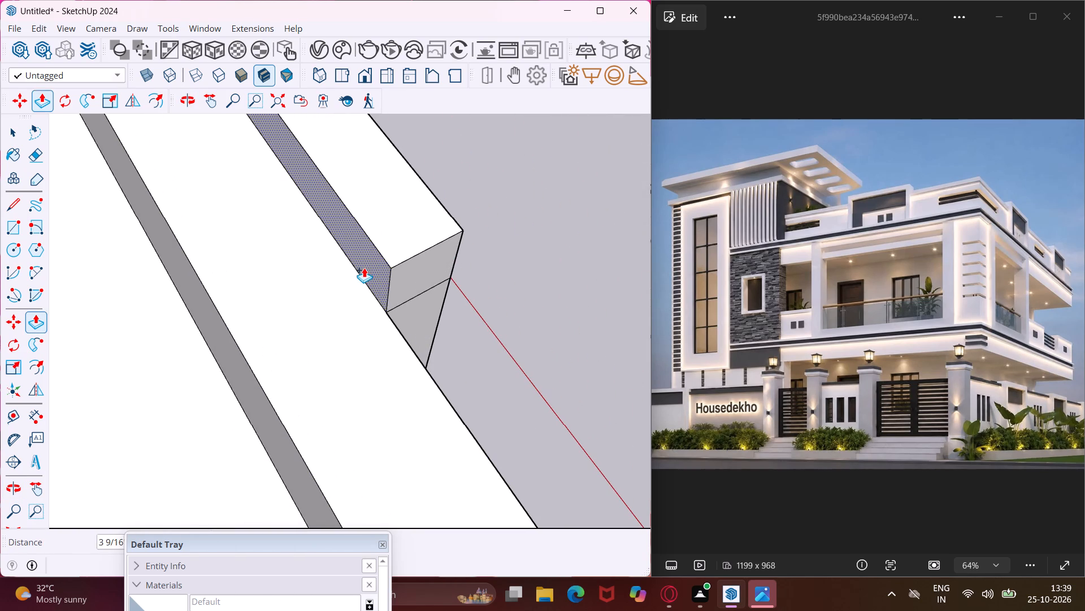
pyautogui.click(364, 268)
pyautogui.click(260, 397)
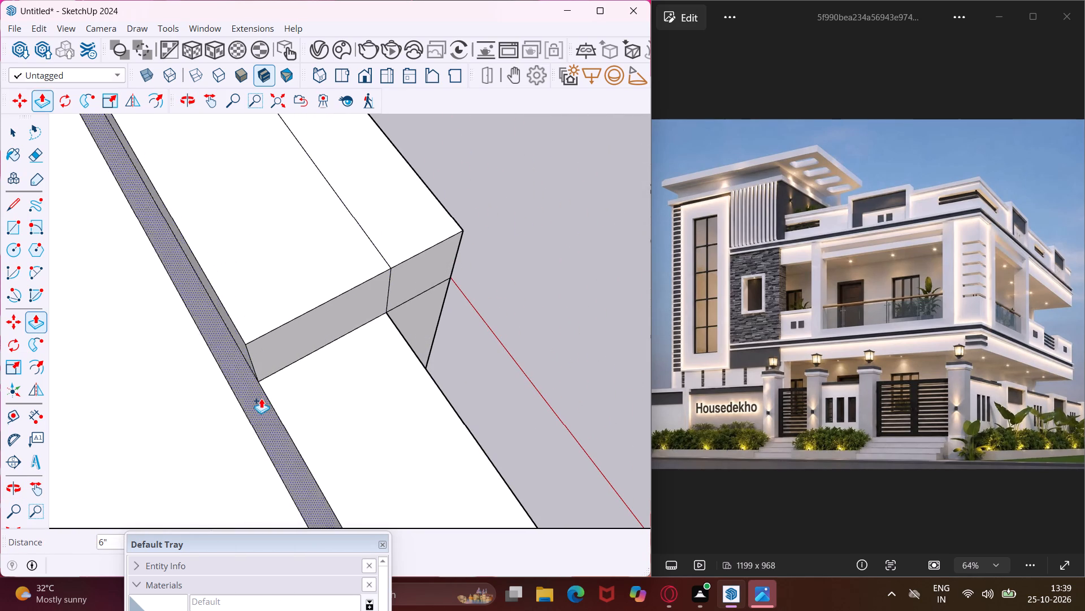
# Examine the finished parapet frame and its recessed panel from the outer side, from above and below.
pyautogui.moveTo(431, 287); pyautogui.dragTo(198, 278, button='middle')
pyautogui.scroll(-4, 196, 272)
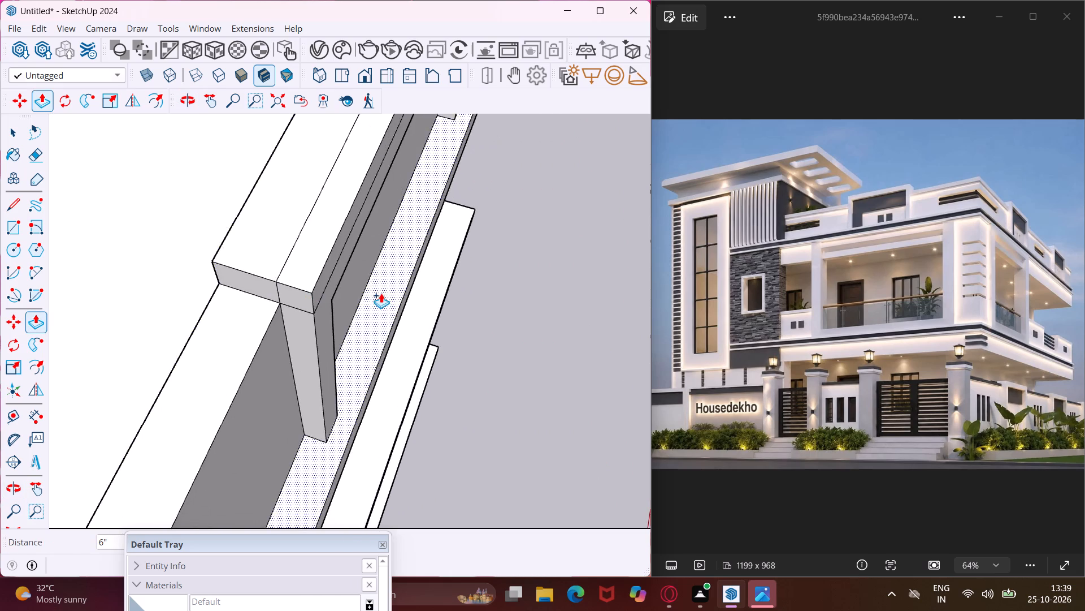
pyautogui.moveTo(383, 295); pyautogui.dragTo(173, 193, button='middle')
pyautogui.scroll(-10, 212, 193)
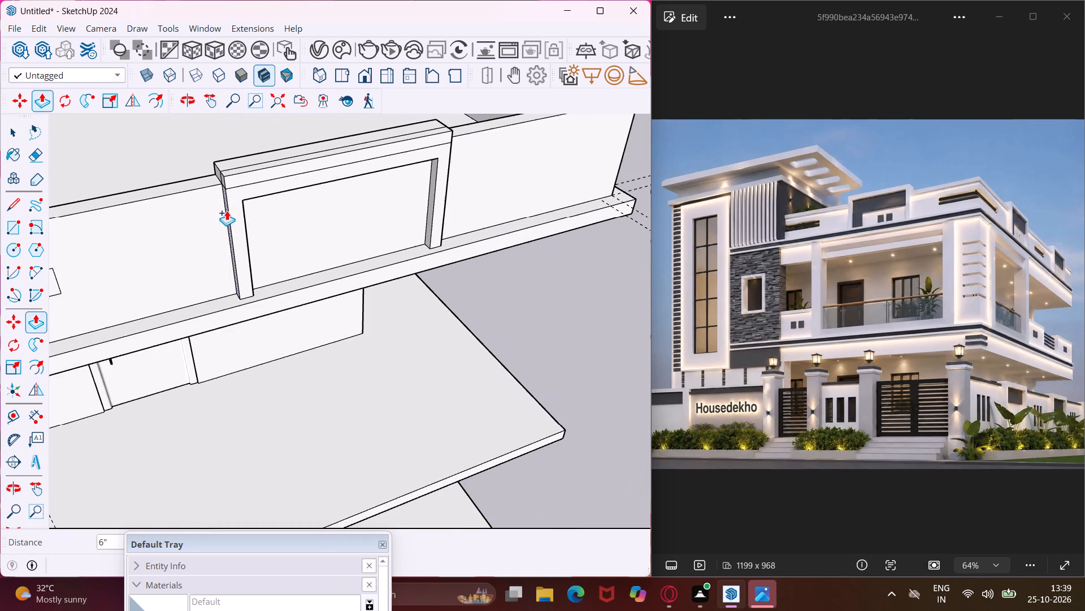
pyautogui.moveTo(397, 157); pyautogui.dragTo(301, 101, button='middle')
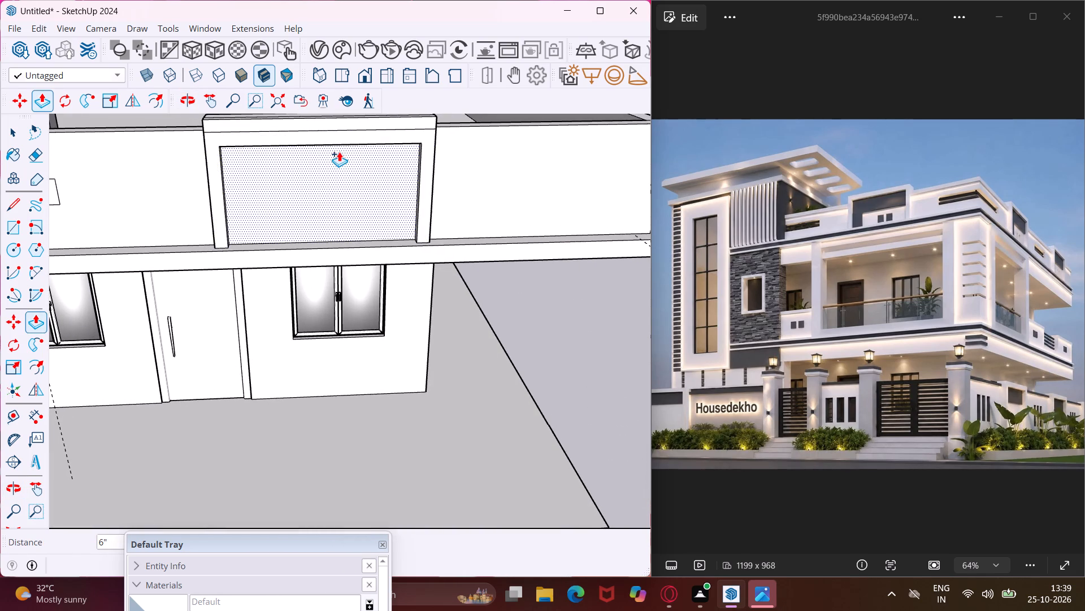
pyautogui.press('Escape')
pyautogui.press('space')
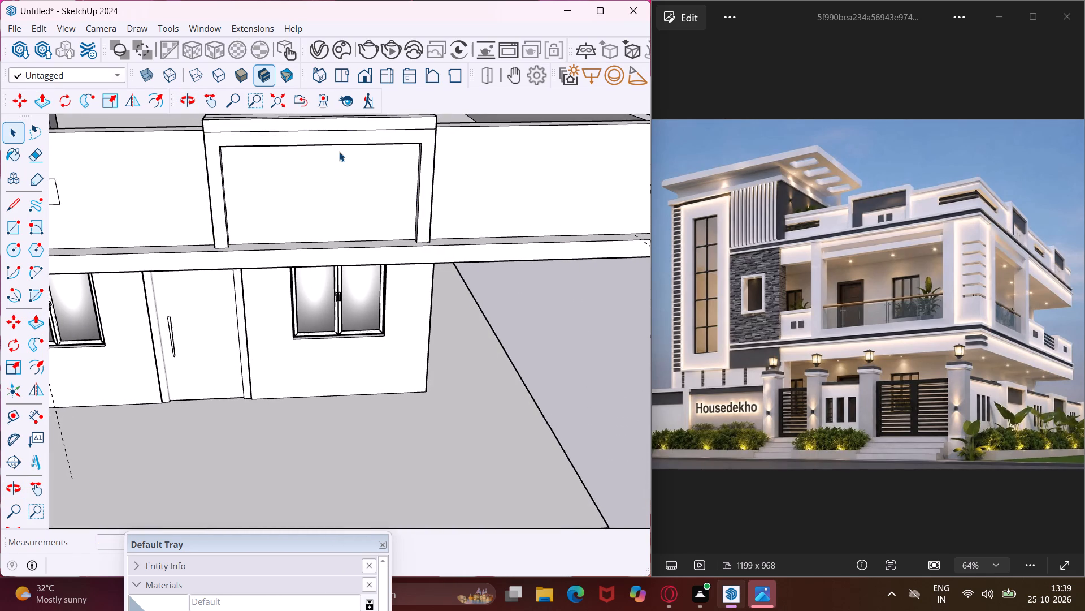
pyautogui.click(209, 100)
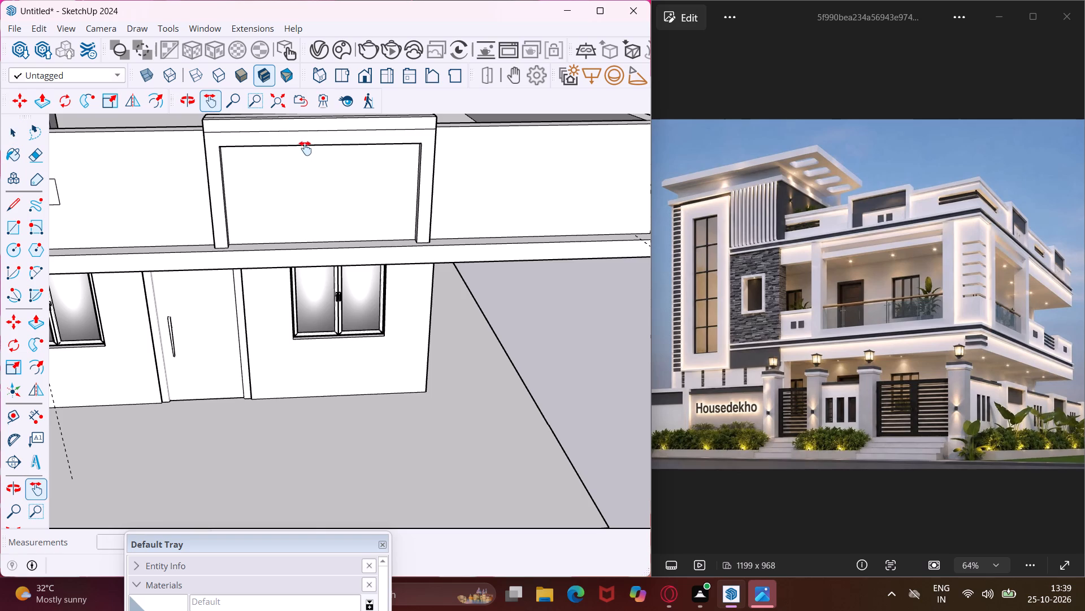
pyautogui.moveTo(306, 149); pyautogui.dragTo(283, 289)
pyautogui.moveTo(315, 364); pyautogui.dragTo(319, 261, button='middle')
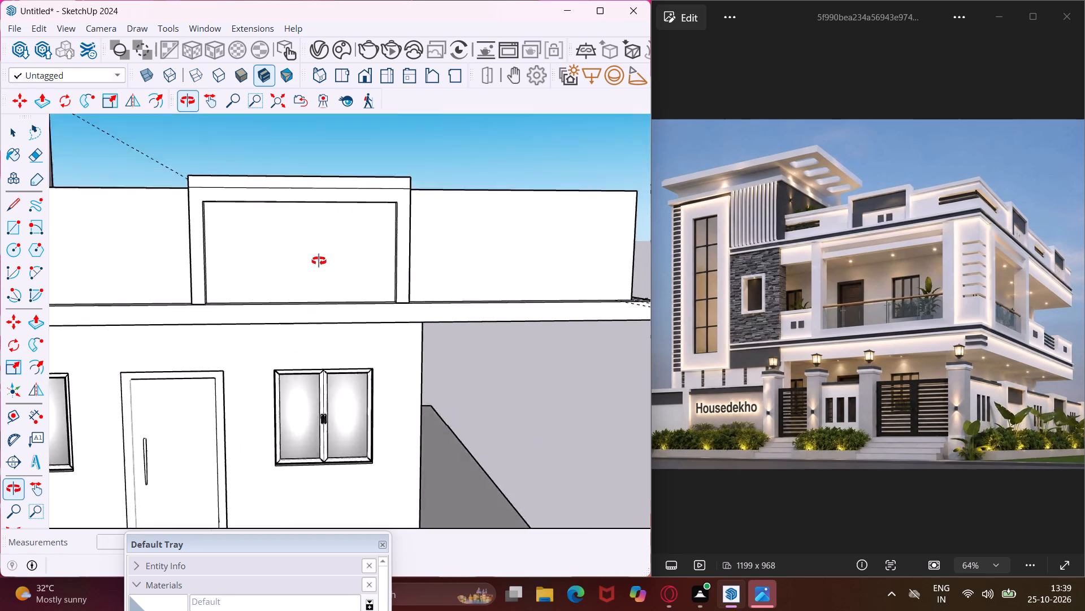
pyautogui.moveTo(319, 261); pyautogui.dragTo(326, 230, button='middle')
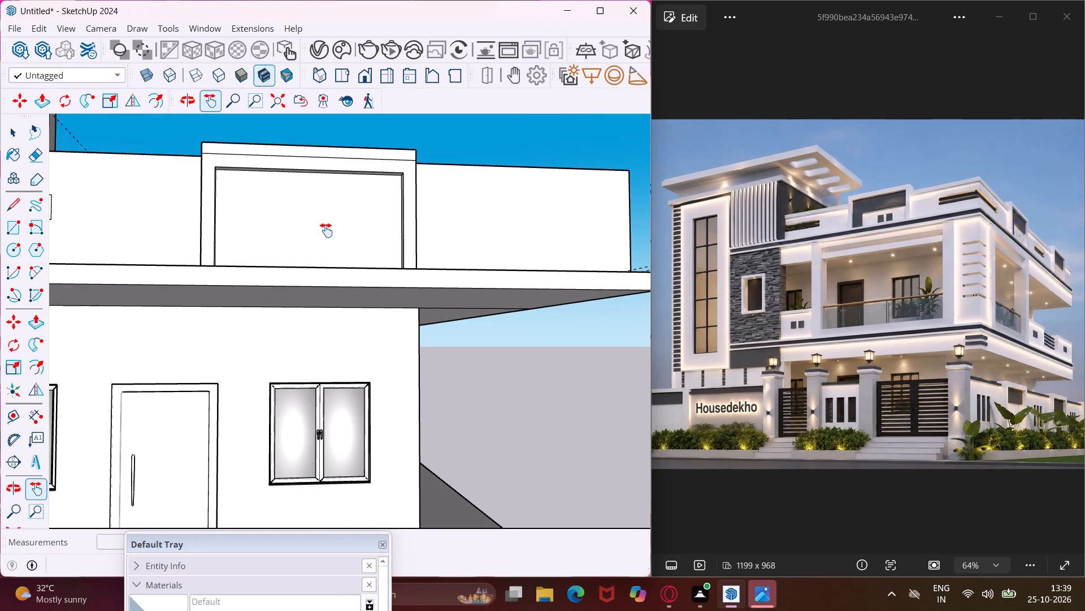
pyautogui.press('Escape')
pyautogui.press('space')
pyautogui.moveTo(326, 230); pyautogui.dragTo(357, 296, button='middle')
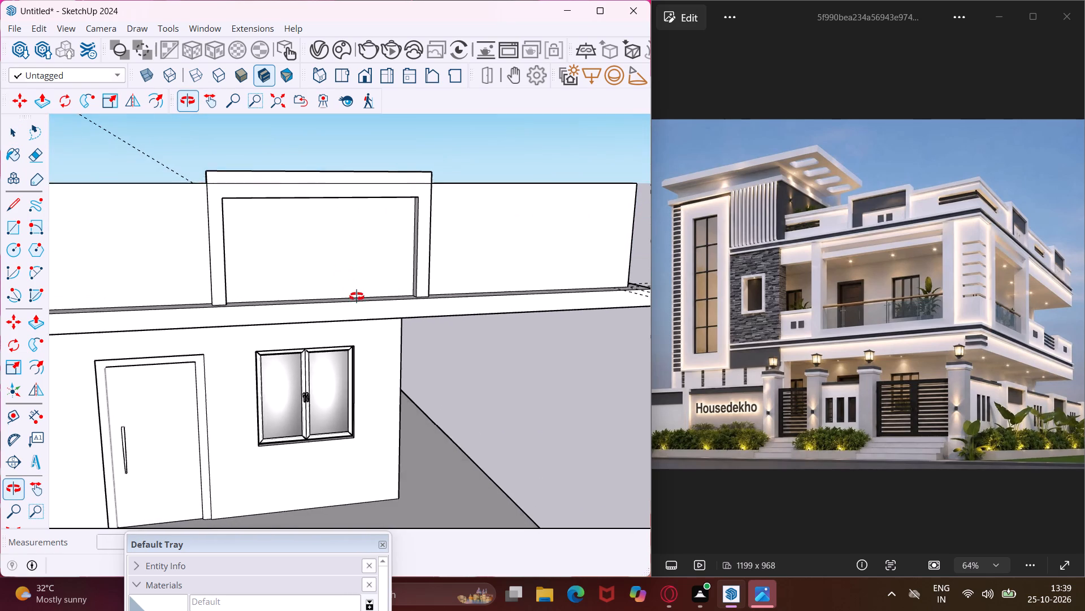
pyautogui.moveTo(357, 296); pyautogui.dragTo(358, 298, button='middle')
pyautogui.moveTo(358, 298); pyautogui.dragTo(371, 338, button='middle')
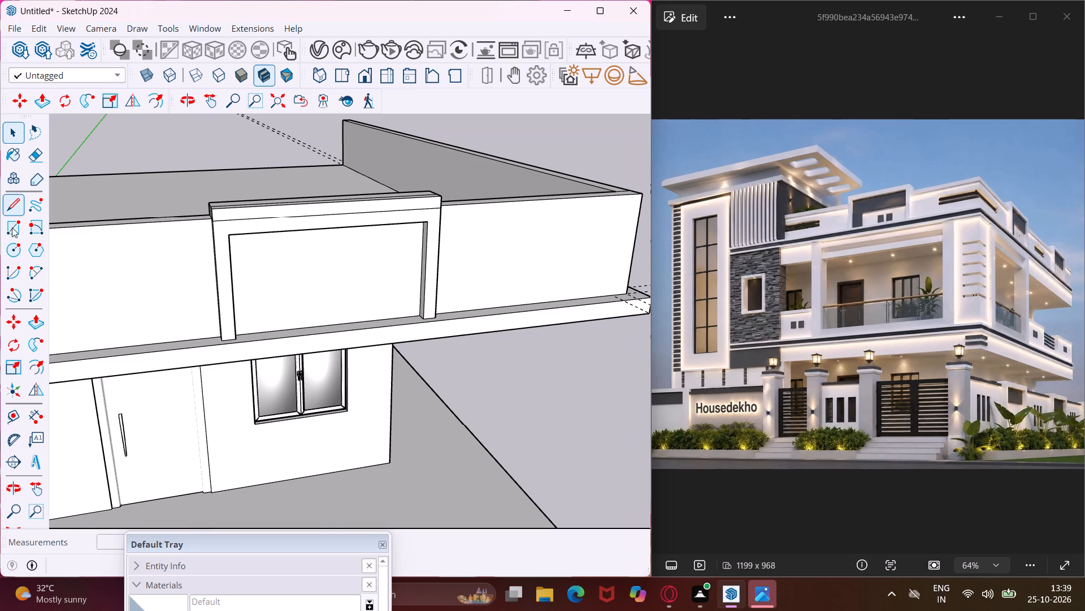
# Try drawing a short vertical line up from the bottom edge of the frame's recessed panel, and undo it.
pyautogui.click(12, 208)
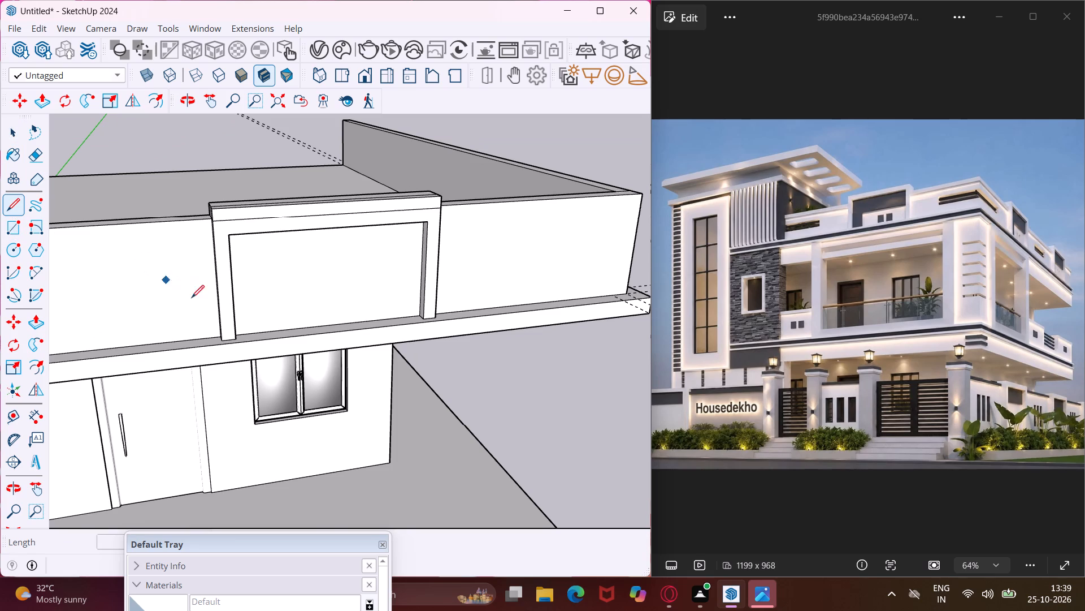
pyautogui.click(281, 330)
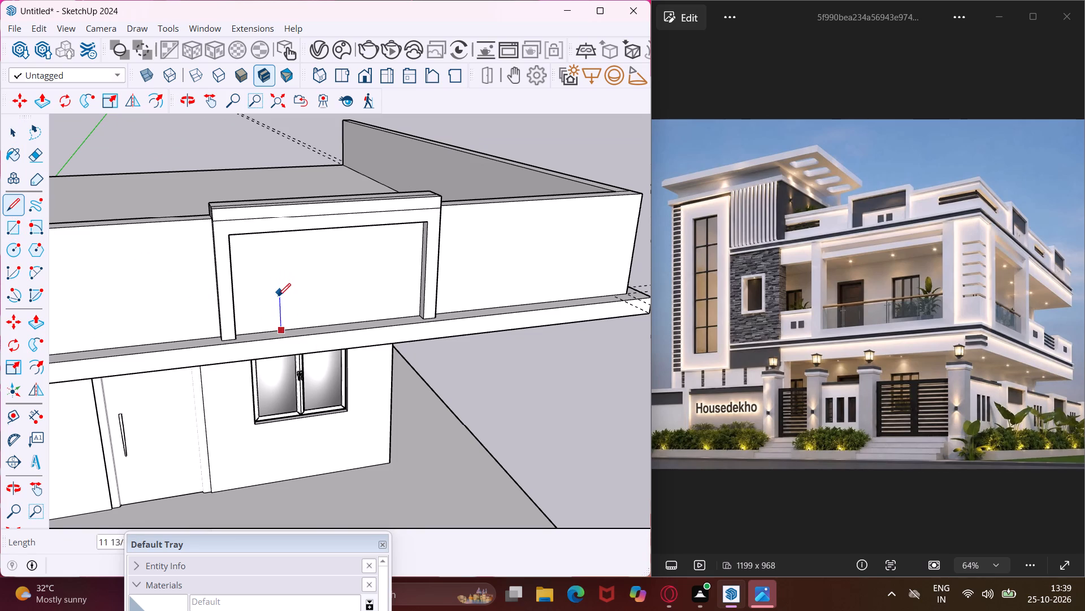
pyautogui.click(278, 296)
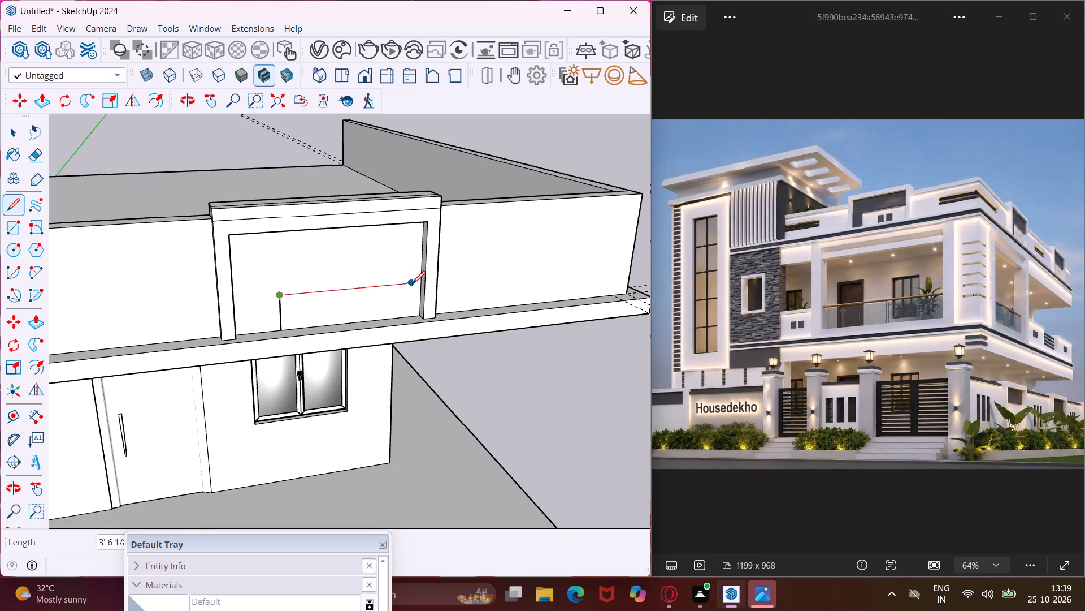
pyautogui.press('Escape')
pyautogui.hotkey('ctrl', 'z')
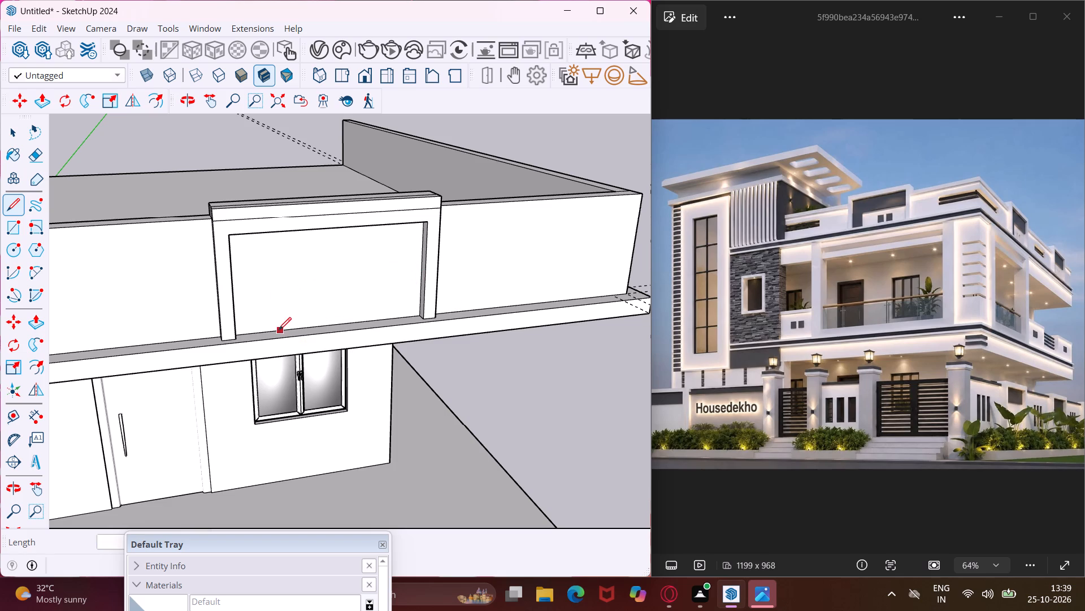
# Draw a vertical line up from the recessed panel's bottom edge and a horizontal line about 3' 10" to the frame's inner side, outlining a lower corner rectangle.
pyautogui.click(278, 330)
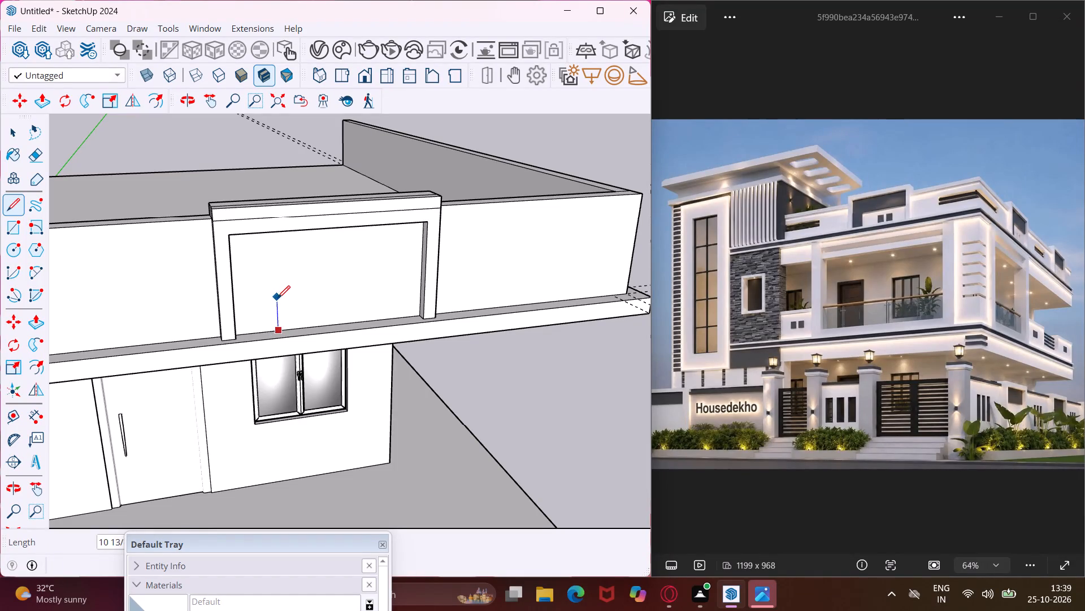
pyautogui.click(277, 288)
pyautogui.click(420, 272)
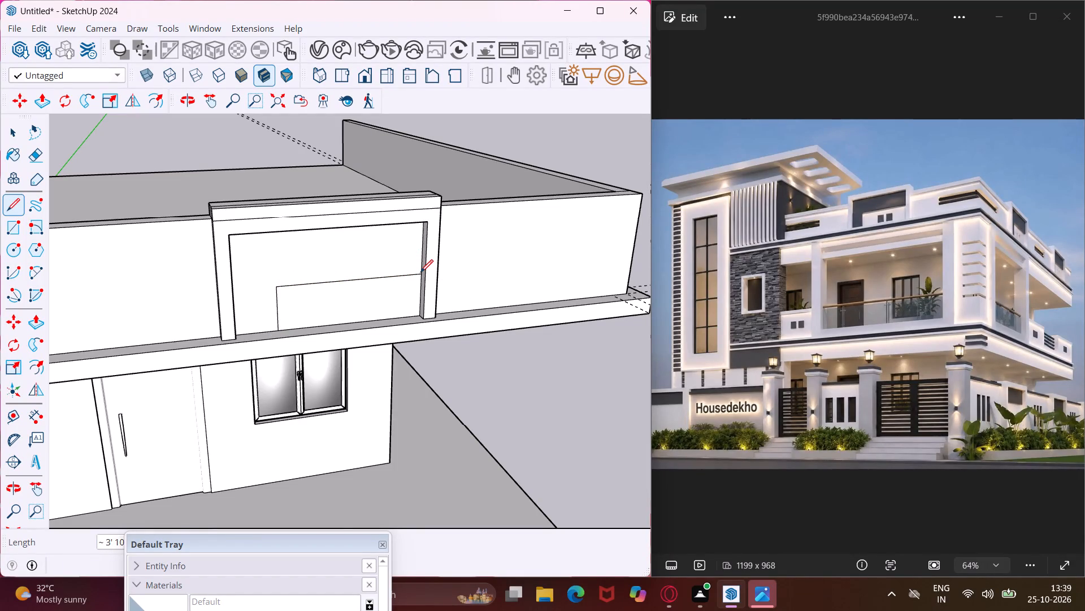
pyautogui.press('Escape')
pyautogui.press('space')
# Draw a square of about 7" in the middle of the lower corner rectangle on the recessed panel.
pyautogui.moveTo(398, 279); pyautogui.dragTo(410, 213, button='middle')
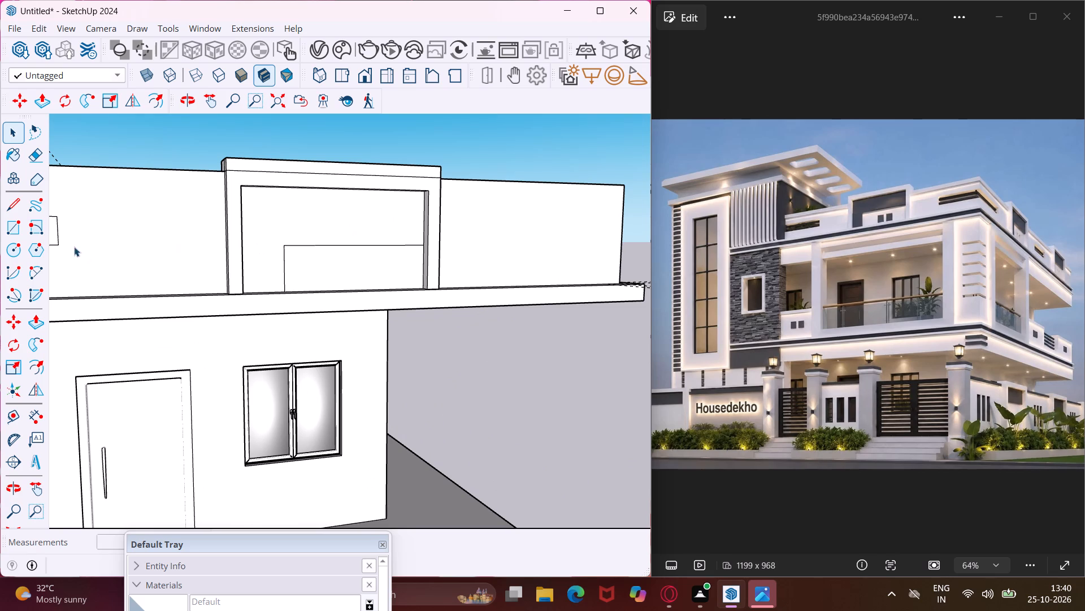
pyautogui.click(21, 226)
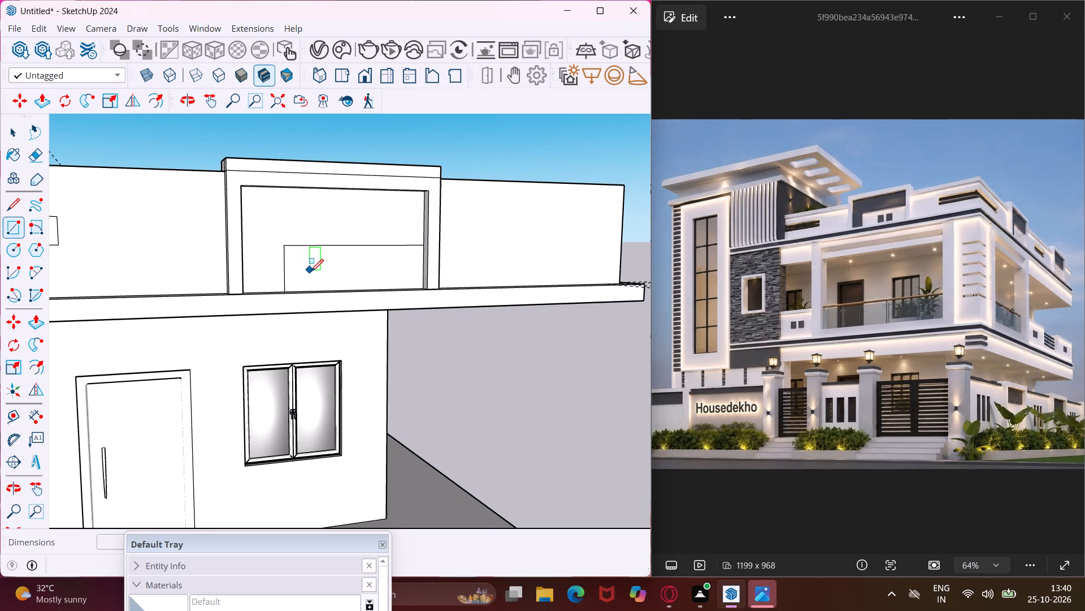
pyautogui.scroll(4, 311, 272)
pyautogui.moveTo(311, 272); pyautogui.dragTo(326, 303, button='middle')
pyautogui.scroll(4, 327, 292)
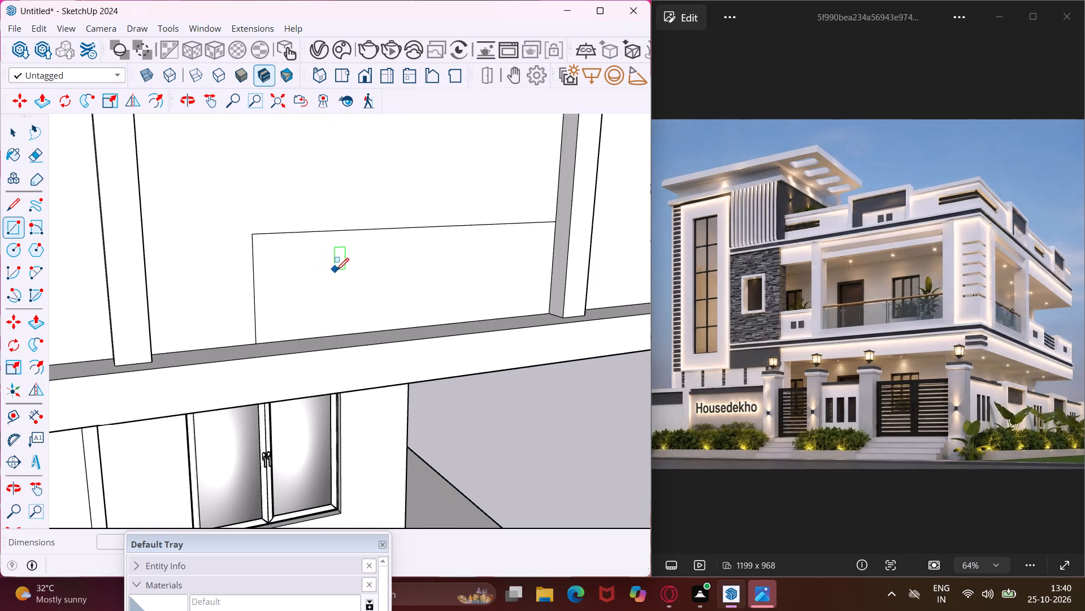
pyautogui.click(350, 260)
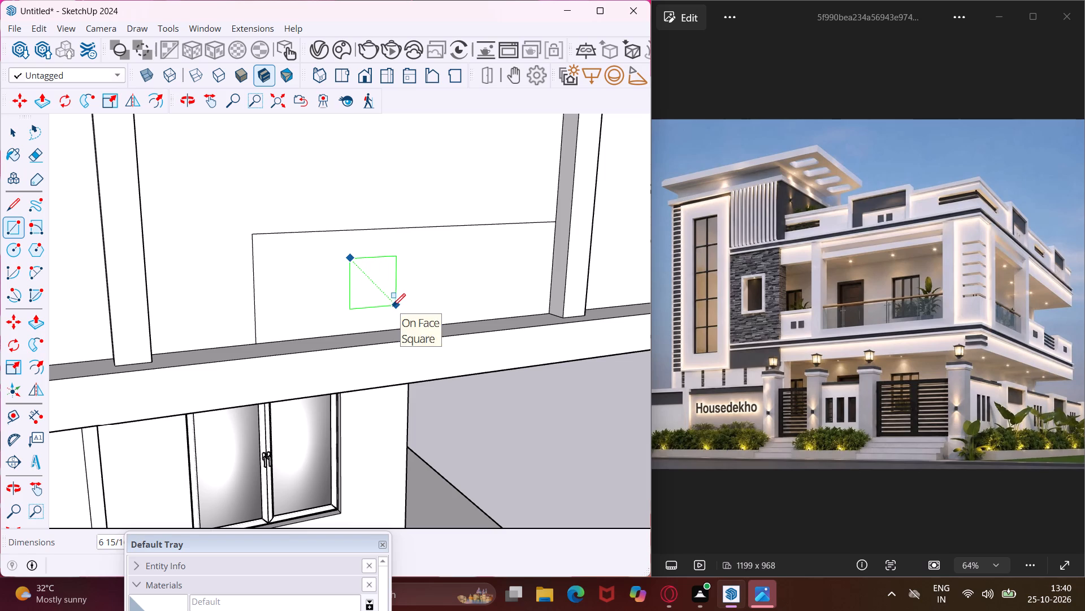
pyautogui.click(393, 306)
pyautogui.press('Escape')
pyautogui.press('space')
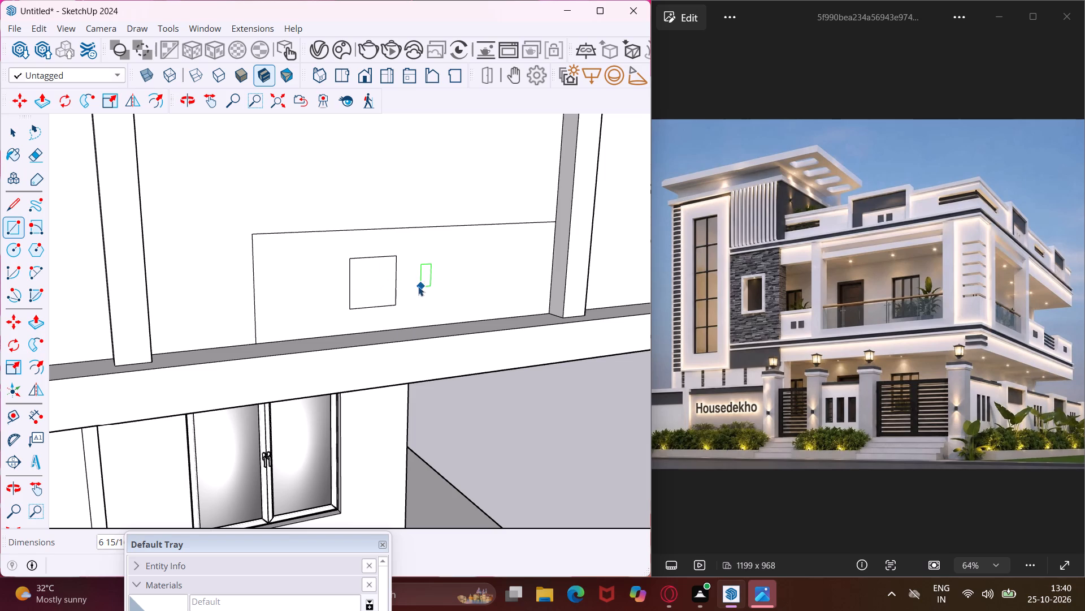
# Copy the small square about 11" along the red axis, toward the frame's nearer upright.
pyautogui.click(392, 286)
pyautogui.press('m')
pyautogui.click(392, 286)
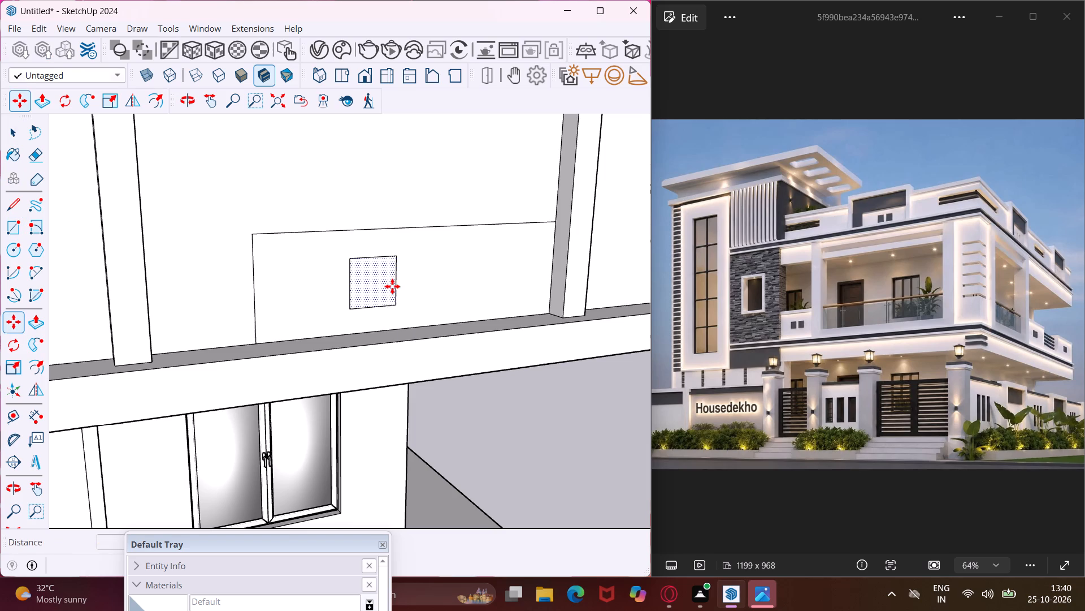
pyautogui.click(465, 284)
pyautogui.press('Escape')
pyautogui.press('space')
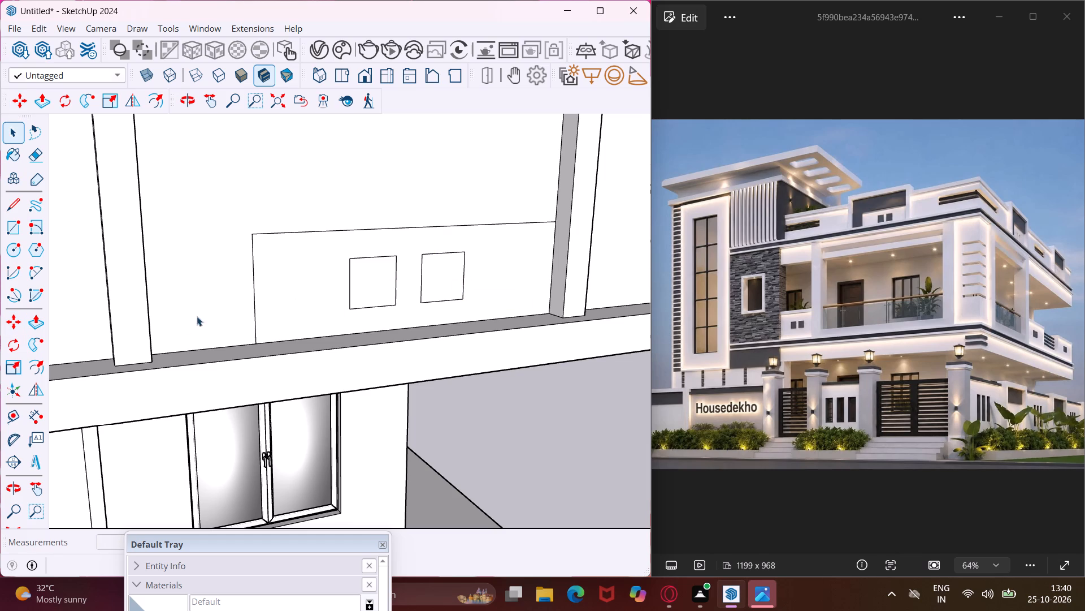
# Push/Pull the L-shaped panel face around the corner rectangle outward about 1 1/16".
pyautogui.click(186, 324)
pyautogui.press('p')
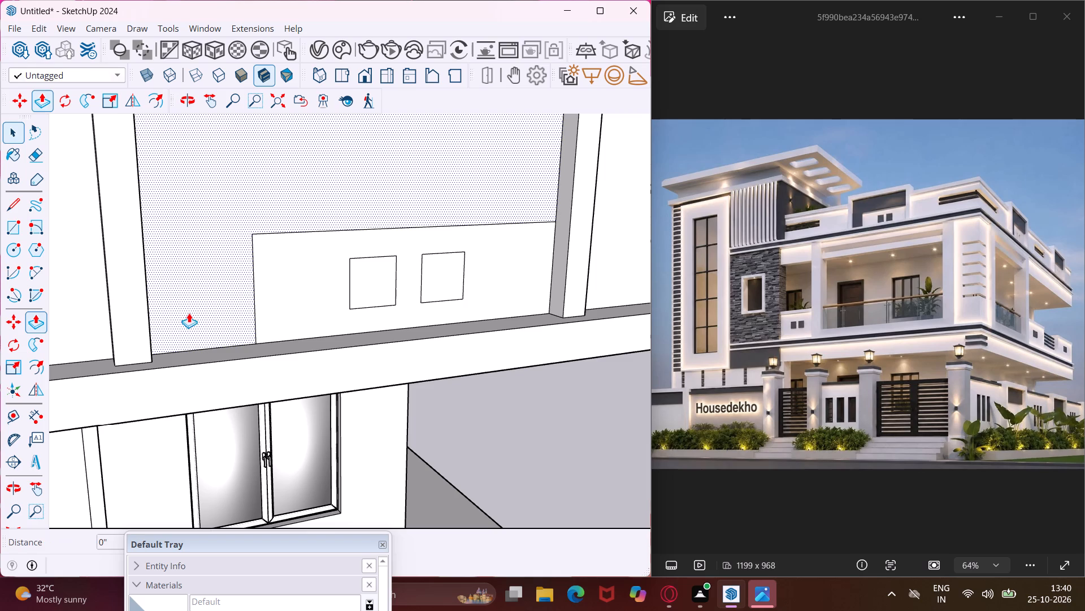
pyautogui.click(189, 313)
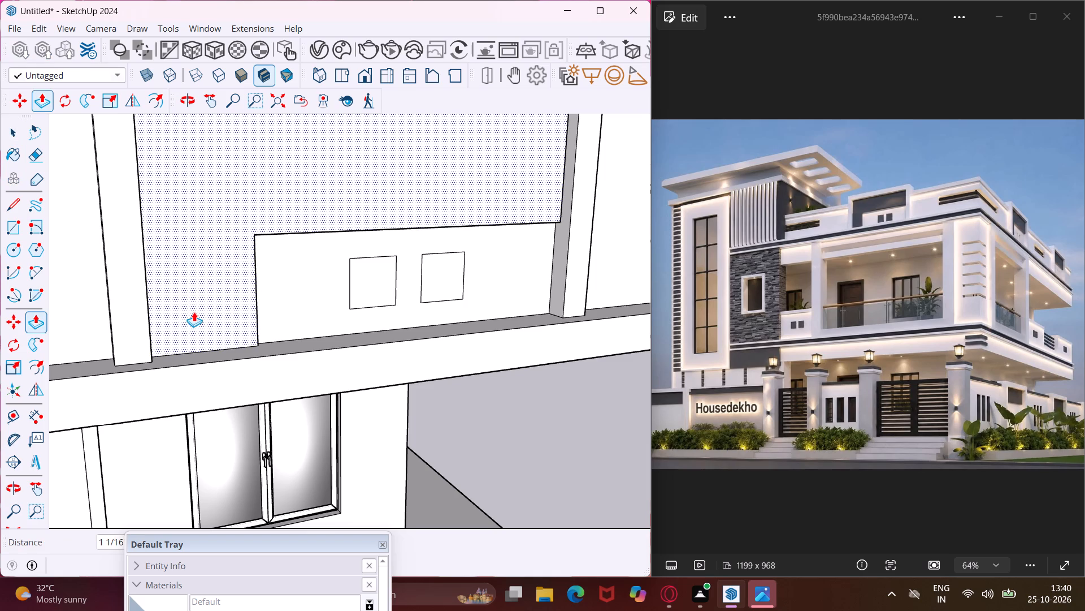
pyautogui.click(194, 312)
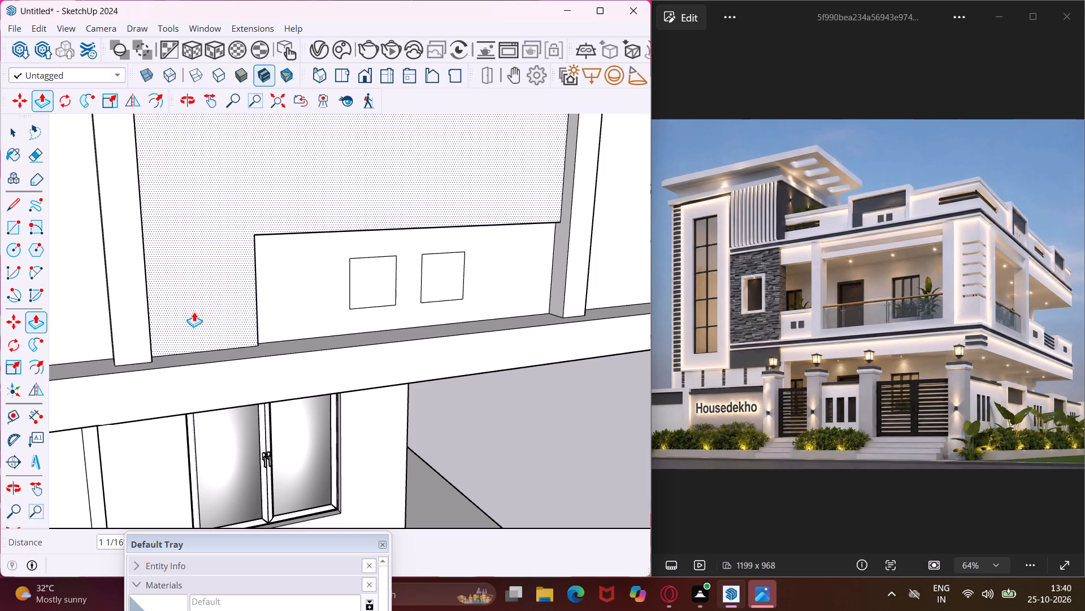
pyautogui.press('Escape')
pyautogui.press('space')
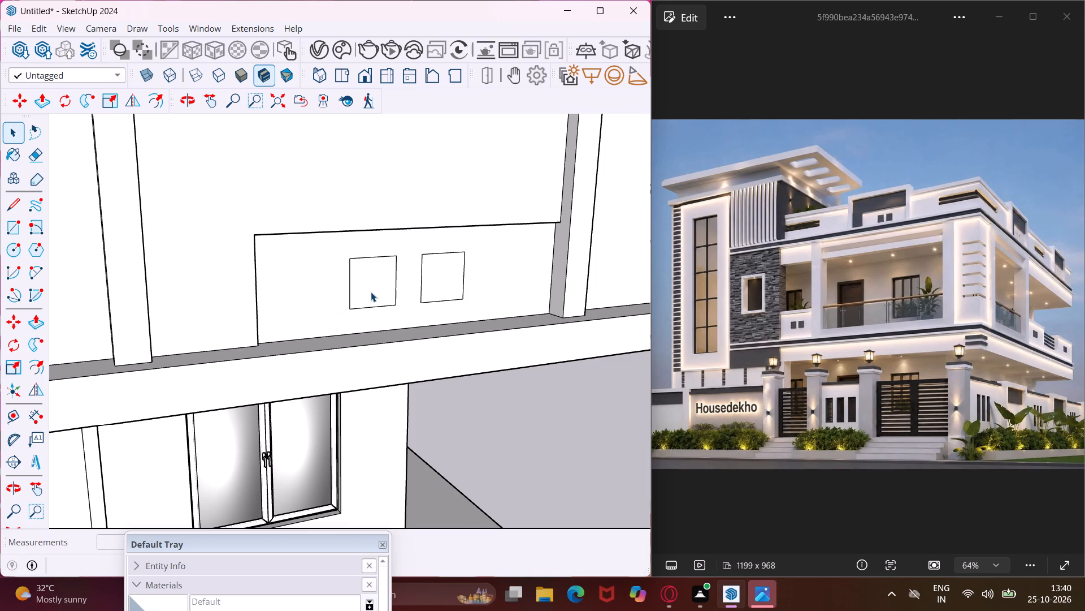
# Push/Pull both small squares outward about 1 1/16", flush with the raised L-shaped panel face.
pyautogui.scroll(5, 371, 292)
pyautogui.click(371, 292)
pyautogui.press('p')
pyautogui.click(371, 292)
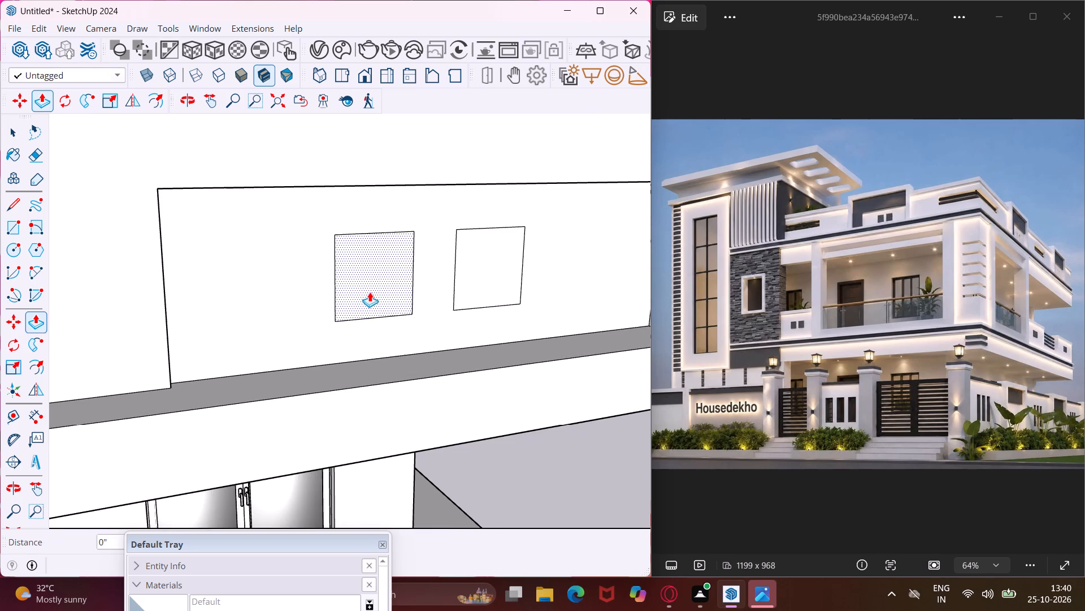
pyautogui.click(154, 332)
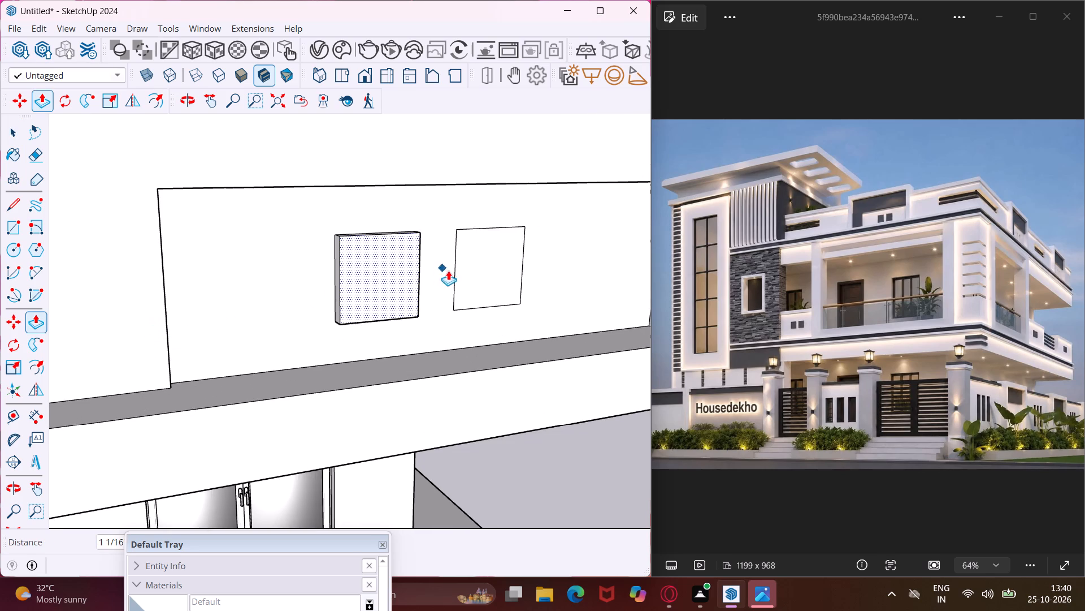
pyautogui.press('Escape')
pyautogui.doubleClick(475, 273)
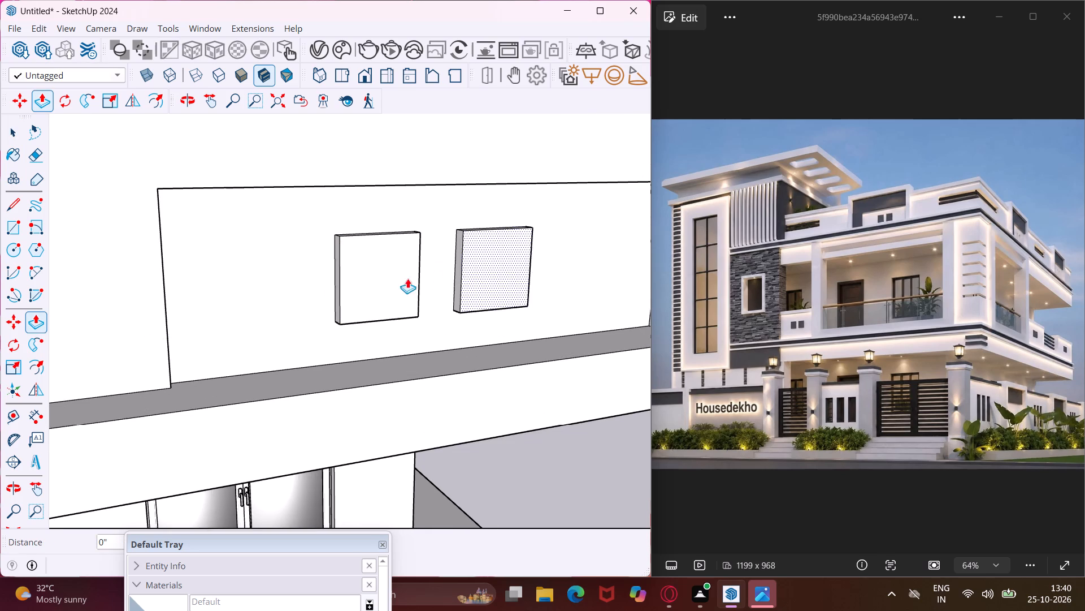
pyautogui.scroll(-12, 274, 307)
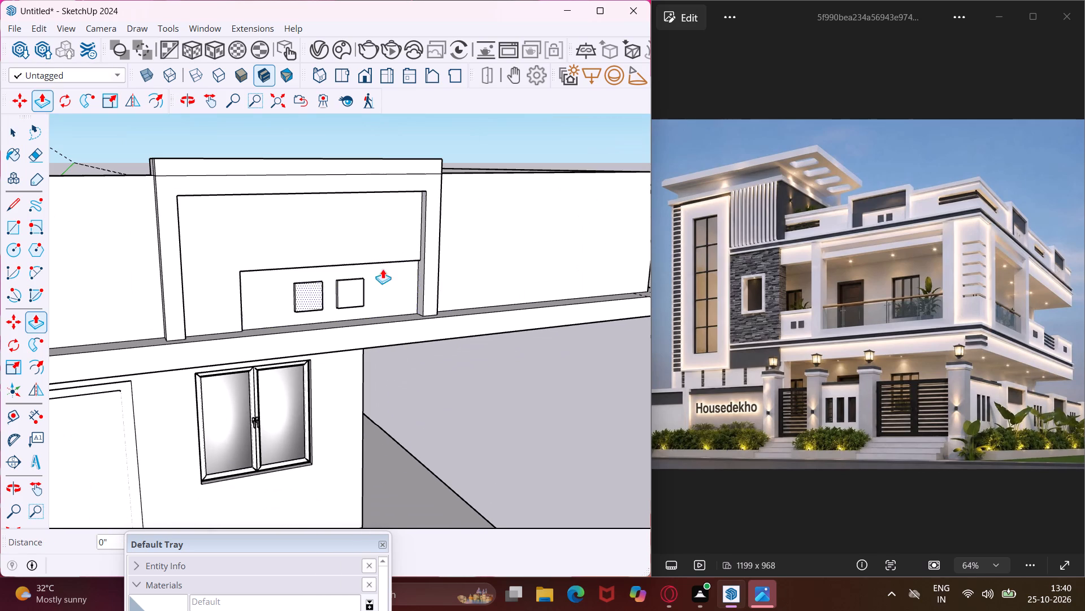
pyautogui.moveTo(491, 152); pyautogui.dragTo(272, 332, button='middle')
pyautogui.press('Escape')
pyautogui.press('space')
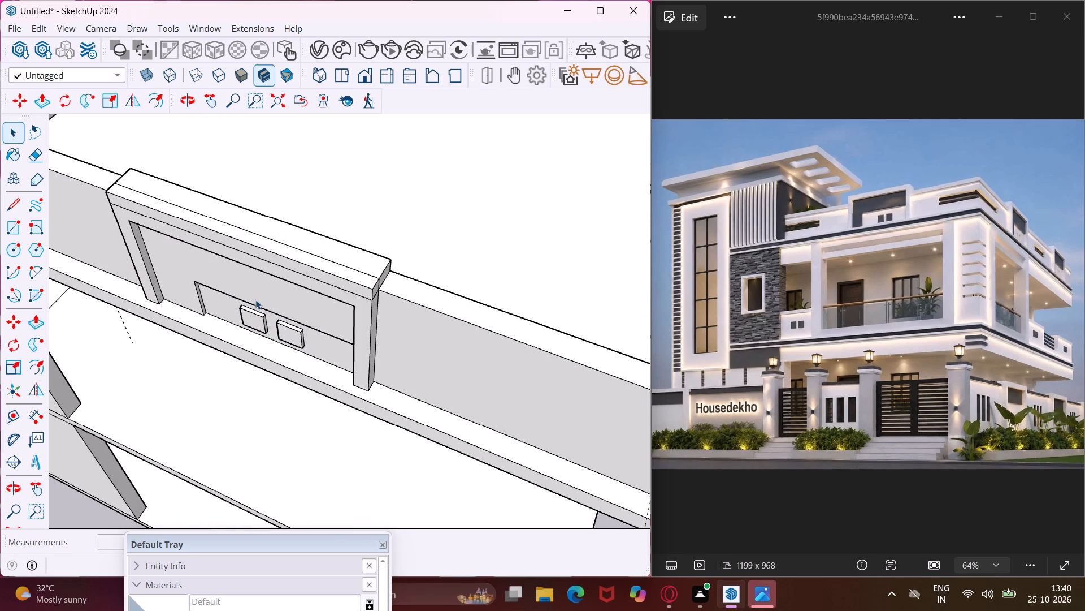
# Examine the framed parapet around the building corner and the plain parapet on the adjoining side.
pyautogui.scroll(-5, 252, 298)
pyautogui.moveTo(464, 329); pyautogui.dragTo(399, 302, button='middle')
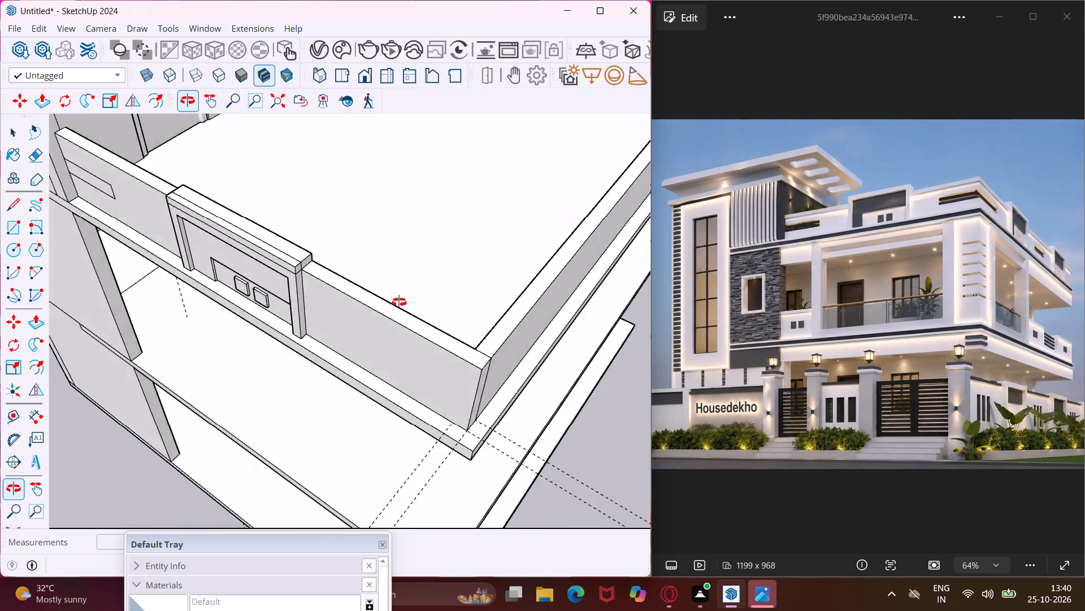
pyautogui.moveTo(399, 302); pyautogui.dragTo(301, 241, button='middle')
pyautogui.scroll(-3, 320, 259)
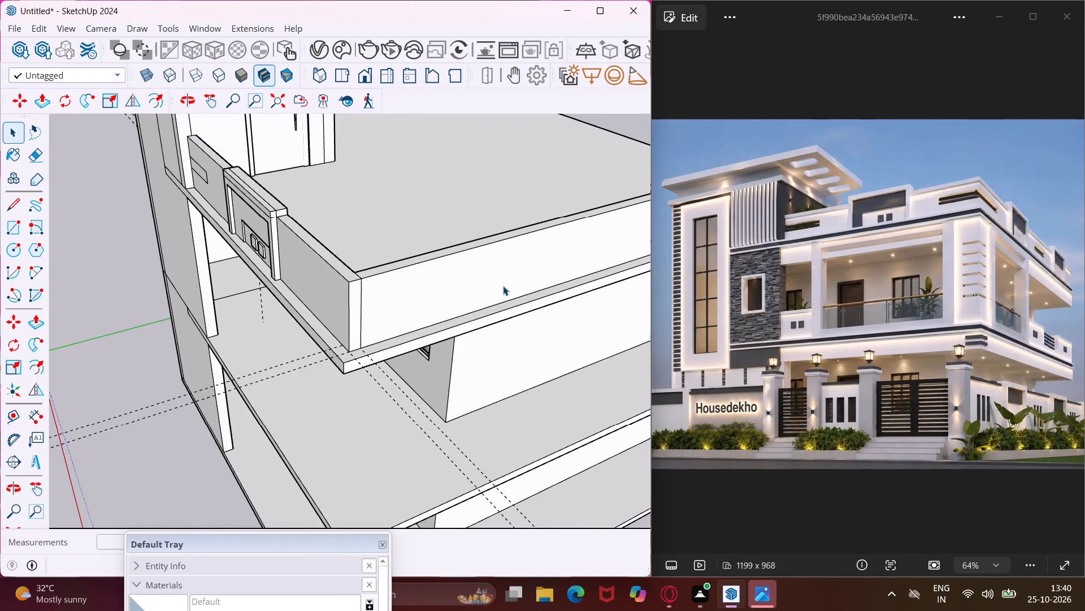
pyautogui.moveTo(503, 286); pyautogui.dragTo(492, 276, button='middle')
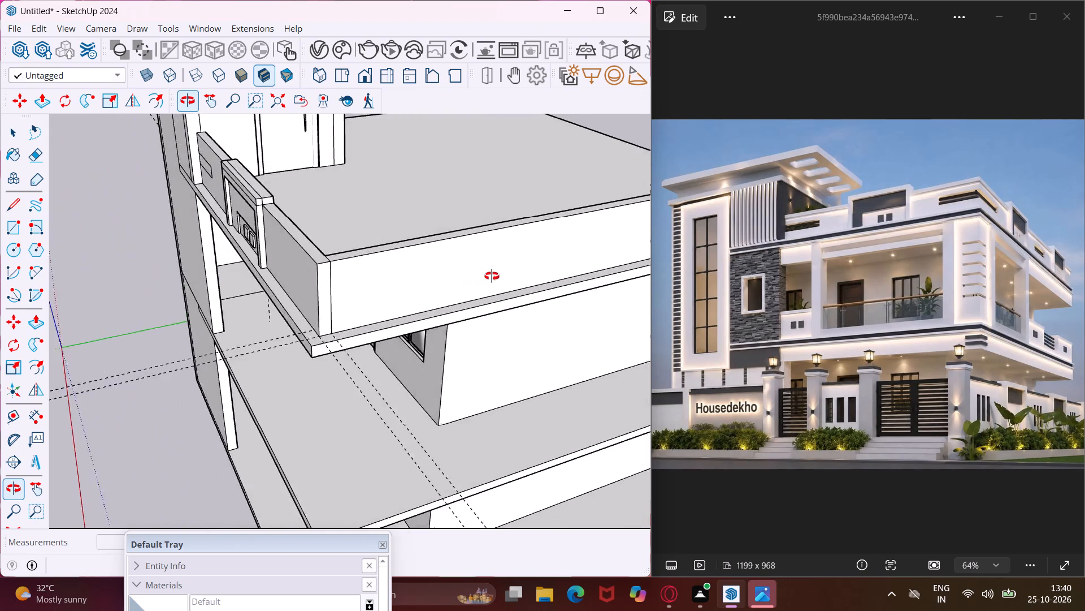
pyautogui.moveTo(492, 276); pyautogui.dragTo(570, 257, button='middle')
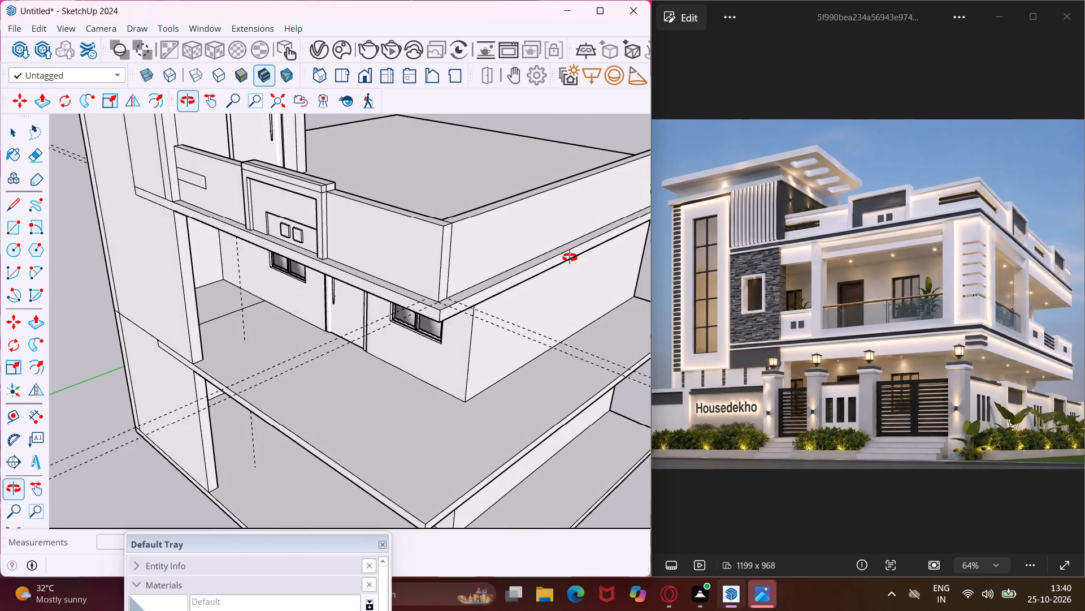
pyautogui.moveTo(570, 257); pyautogui.dragTo(583, 253, button='middle')
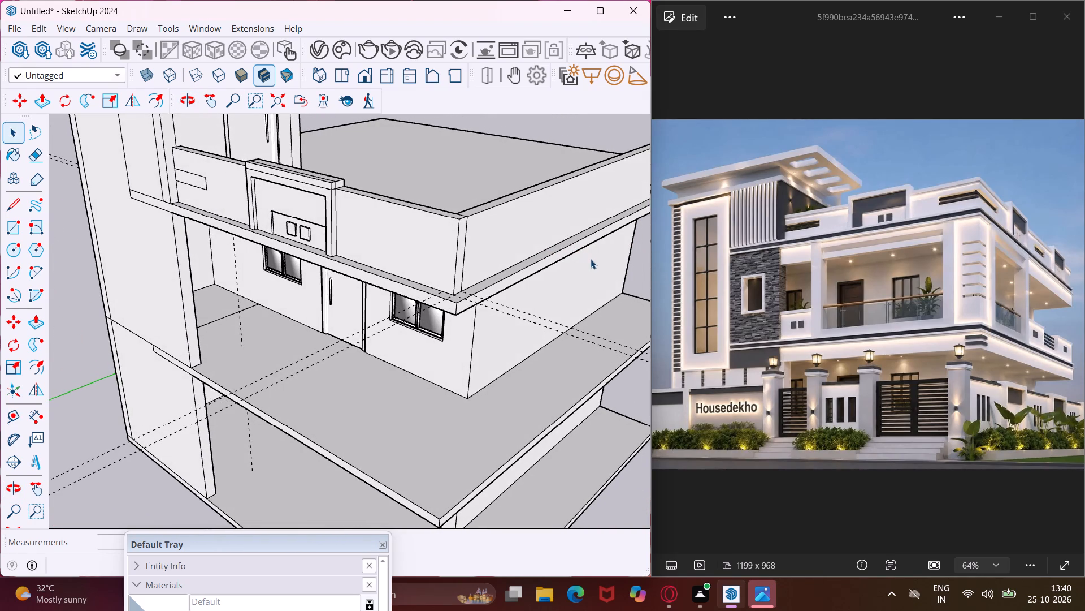
pyautogui.moveTo(604, 256); pyautogui.dragTo(363, 260, button='middle')
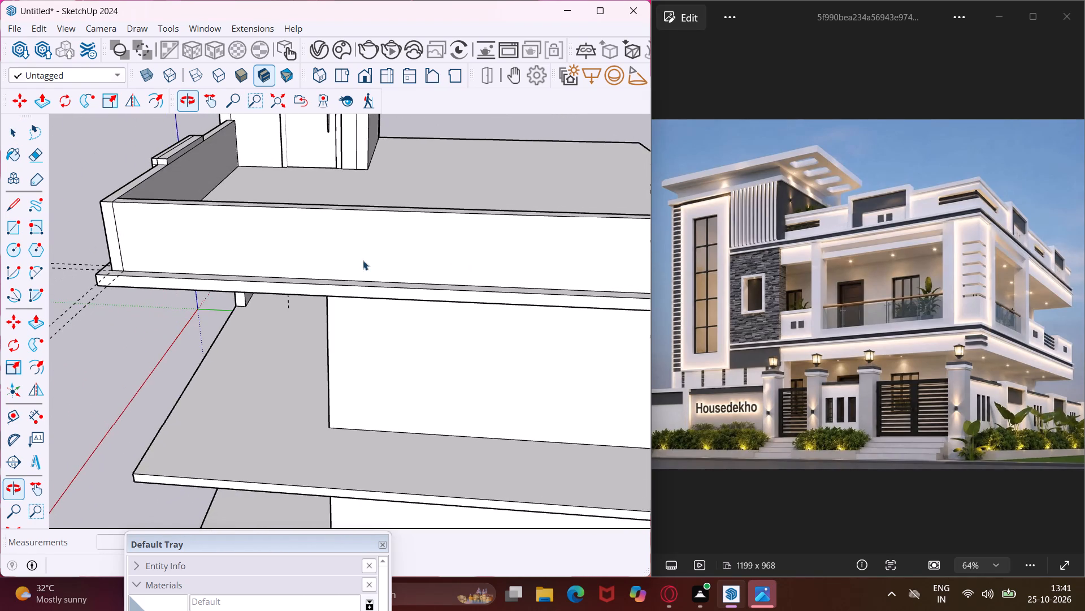
pyautogui.scroll(-5, 349, 265)
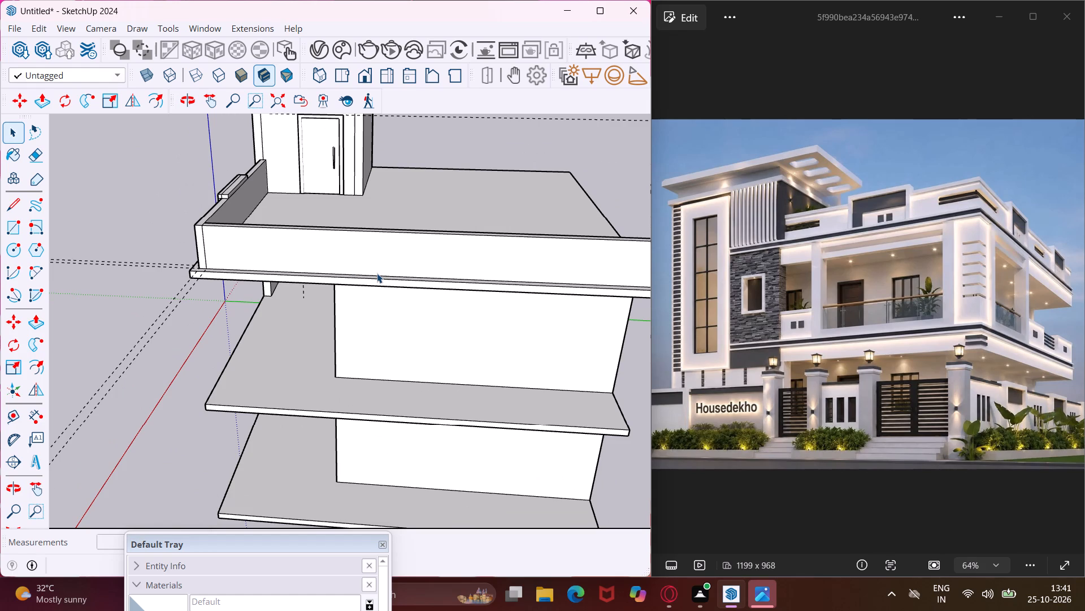
# Draw a rectangle about 4' 5" wide on the adjoining side's parapet face, spanning its full height.
pyautogui.click(6, 227)
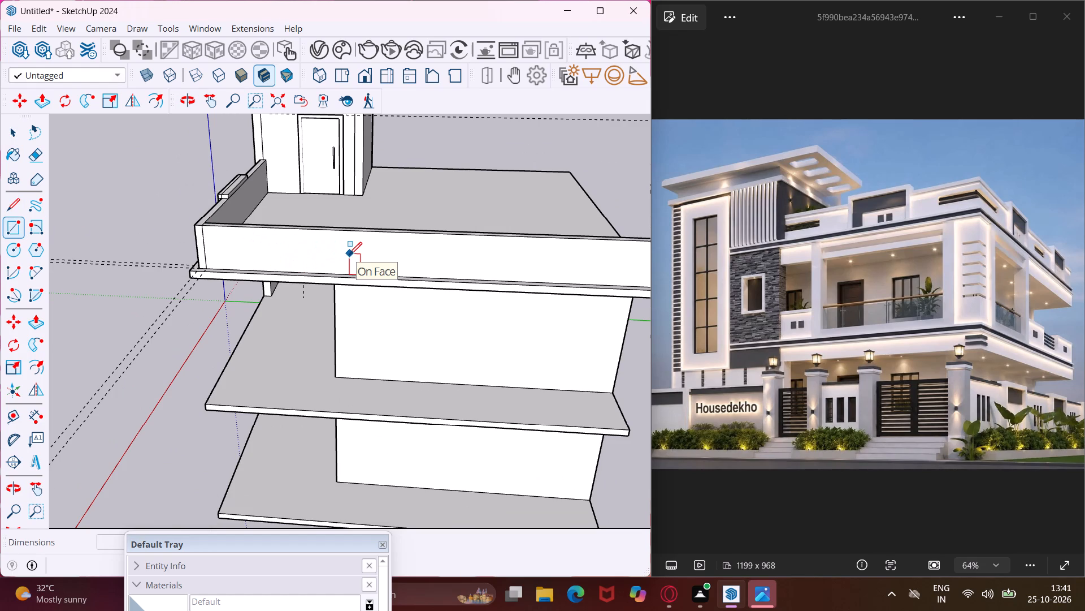
pyautogui.moveTo(304, 254); pyautogui.dragTo(466, 217, button='middle')
pyautogui.moveTo(459, 218); pyautogui.dragTo(407, 240, button='middle')
pyautogui.scroll(3, 407, 240)
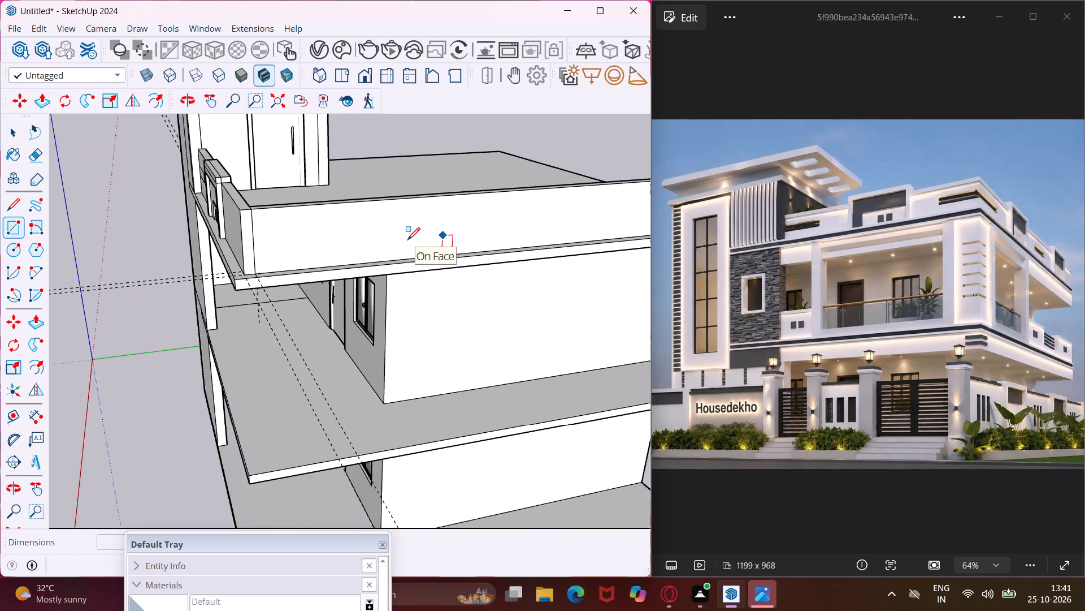
pyautogui.scroll(1, 407, 240)
pyautogui.scroll(-5, 412, 247)
pyautogui.moveTo(458, 242); pyautogui.dragTo(404, 245, button='middle')
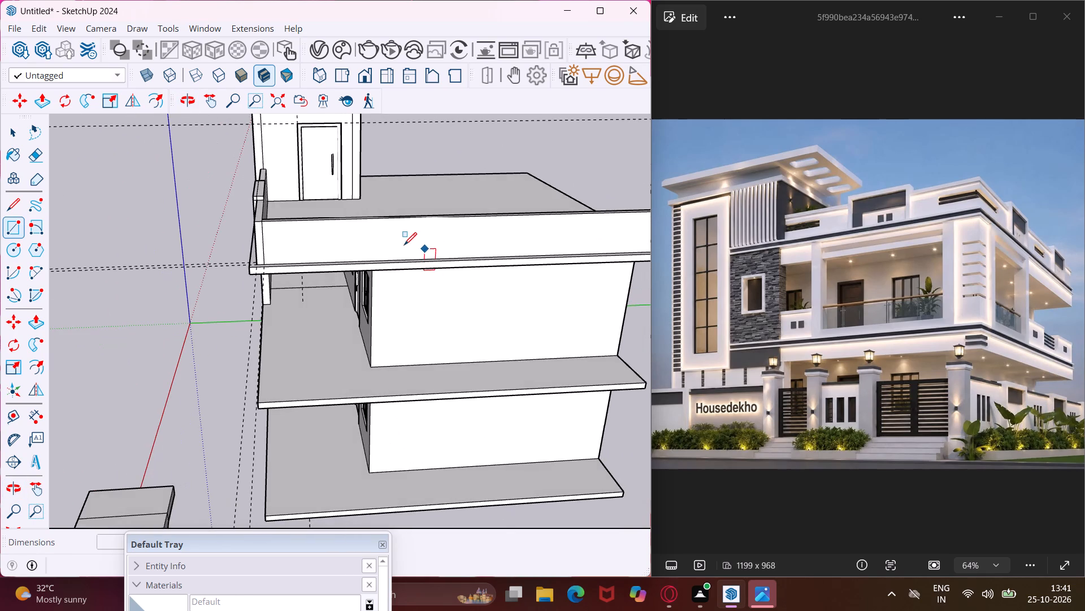
pyautogui.scroll(-1, 397, 247)
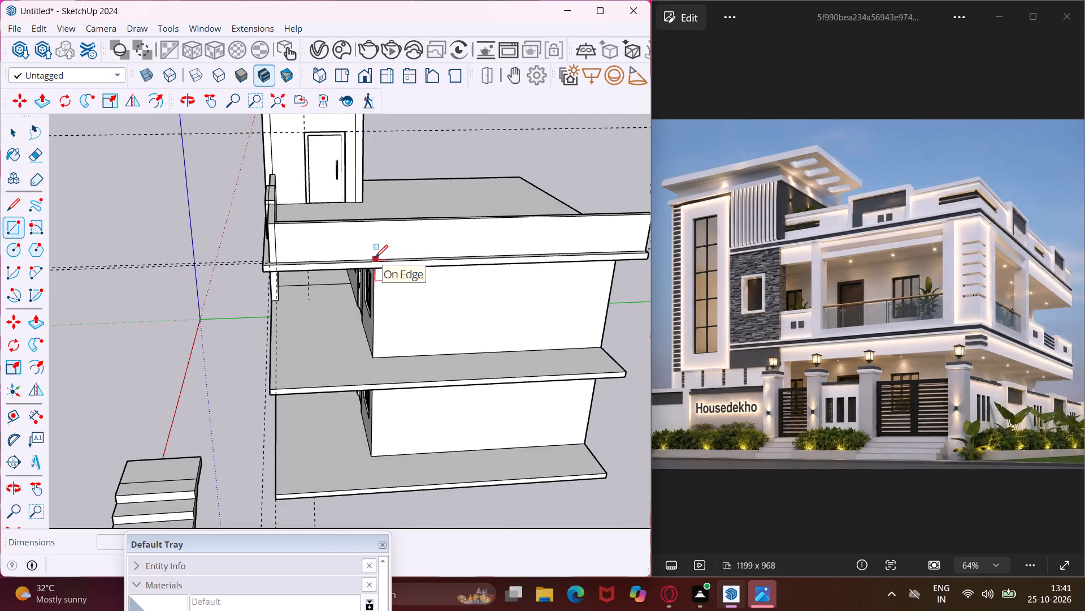
pyautogui.scroll(3, 375, 257)
pyautogui.click(375, 257)
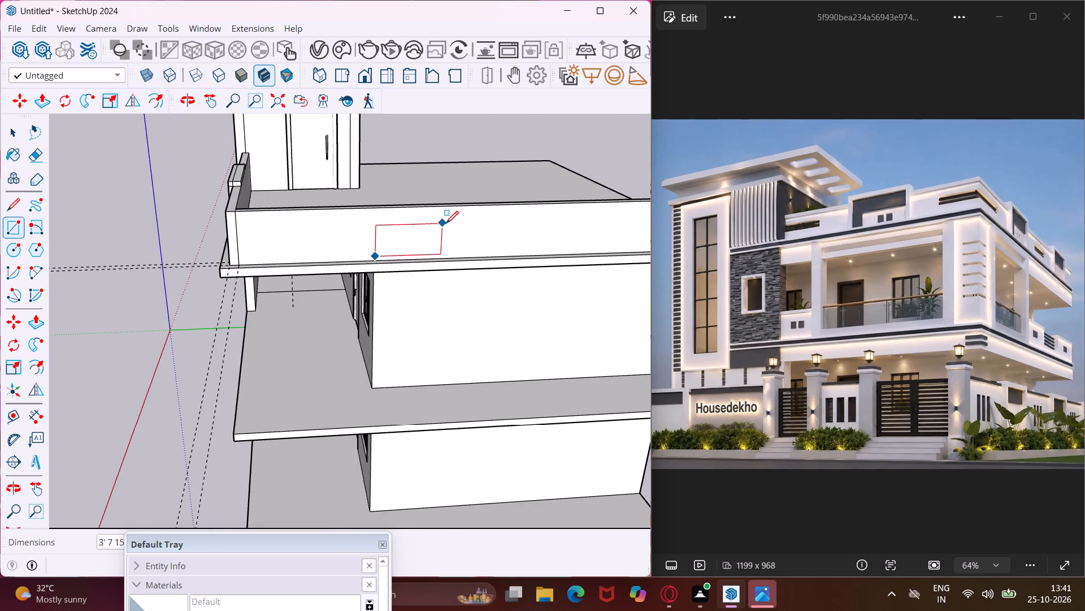
pyautogui.press('Escape')
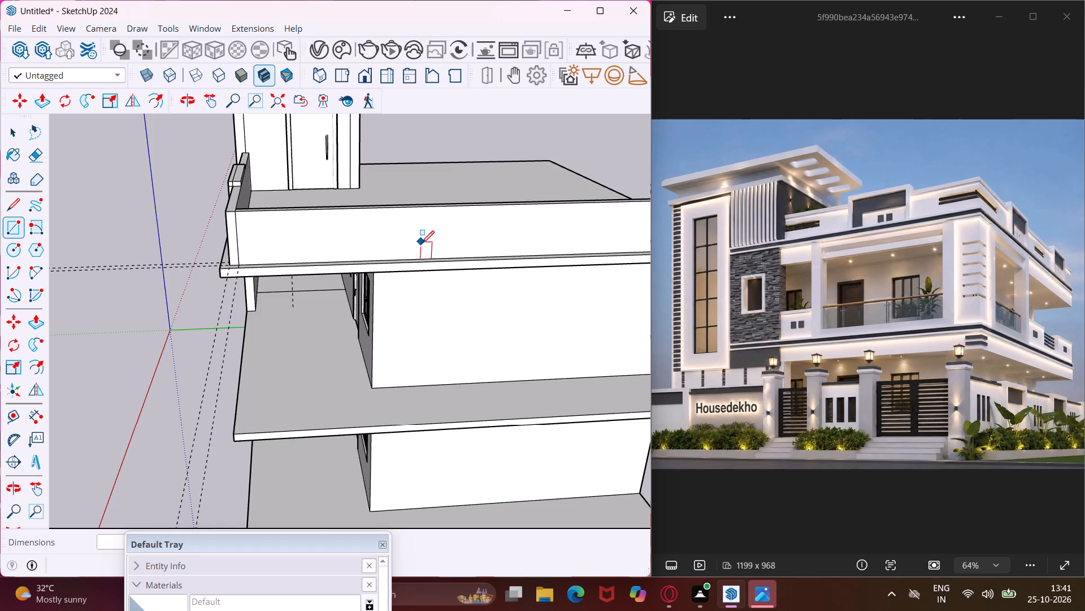
pyautogui.moveTo(422, 243); pyautogui.dragTo(427, 279, button='middle')
pyautogui.scroll(7, 385, 278)
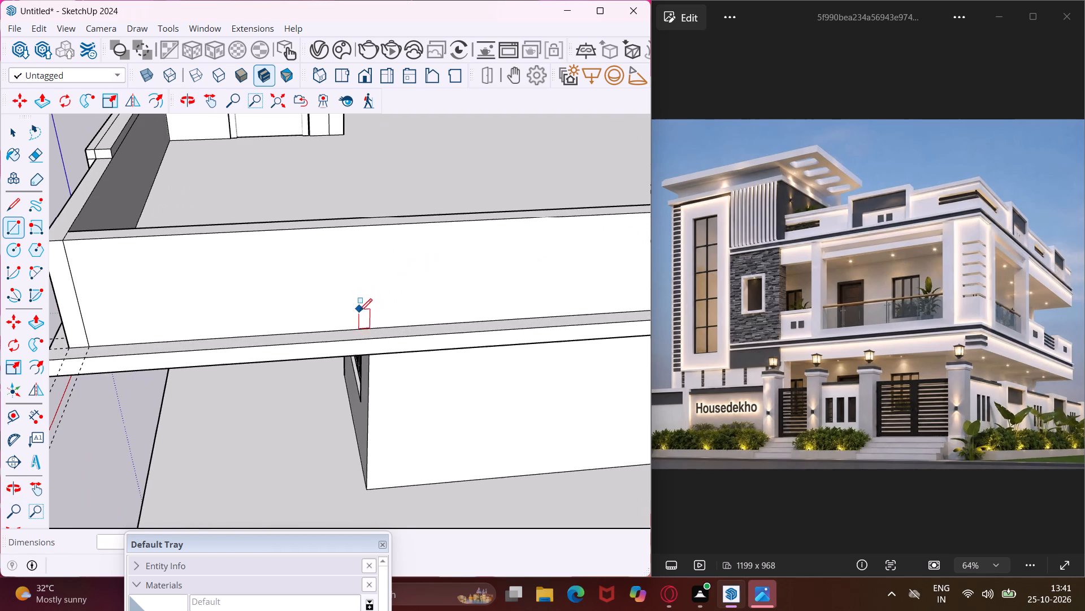
pyautogui.click(358, 332)
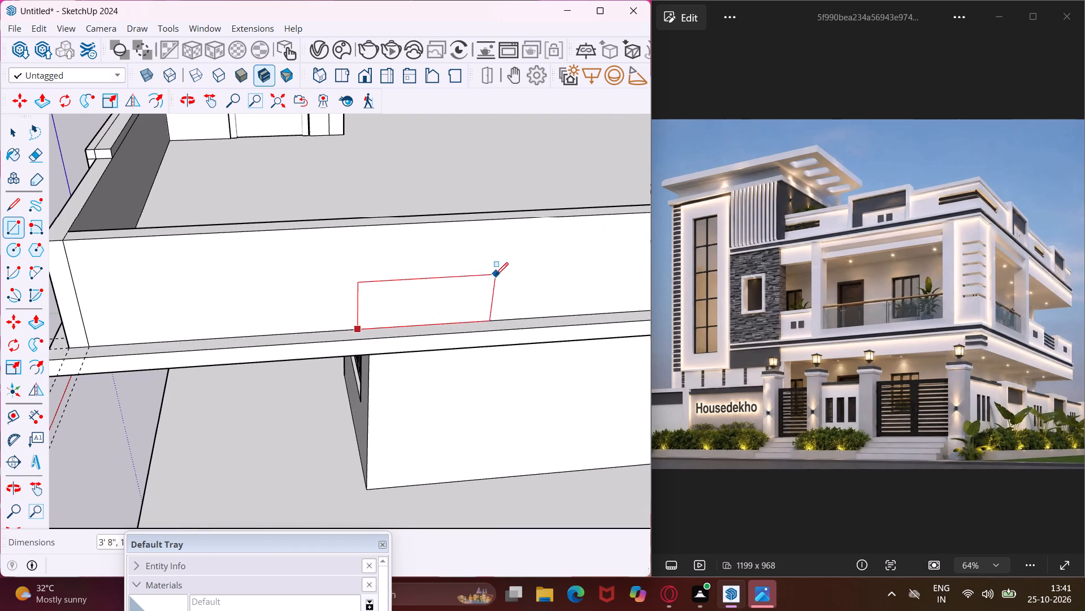
pyautogui.scroll(-3, 507, 255)
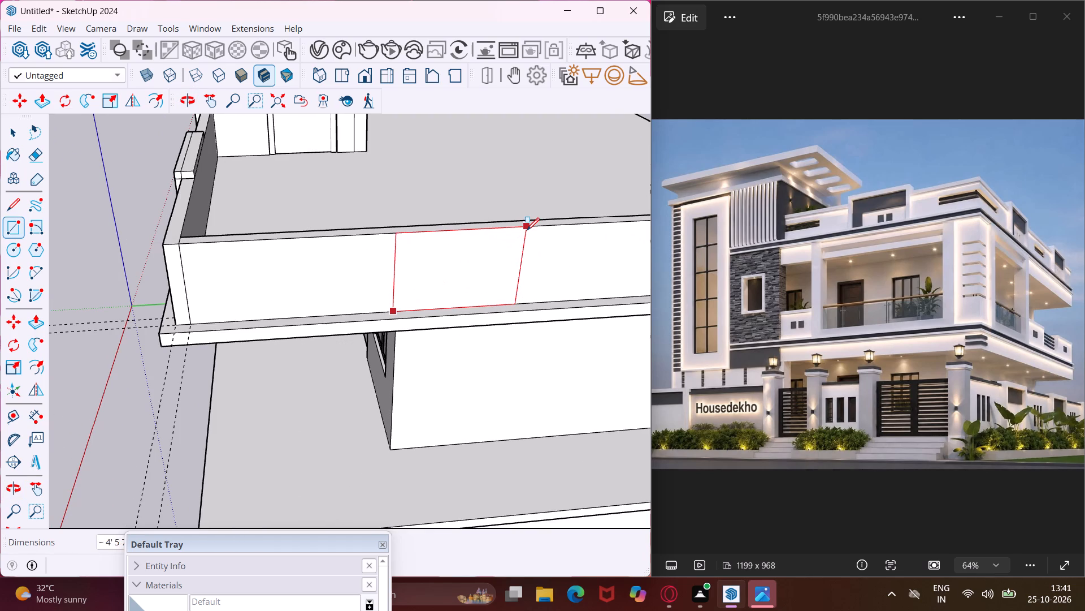
pyautogui.click(527, 230)
pyautogui.press('Escape')
pyautogui.press('space')
# Offset the rectangle's outline inward about 4 1/2" to form a frame on the parapet face.
pyautogui.click(512, 246)
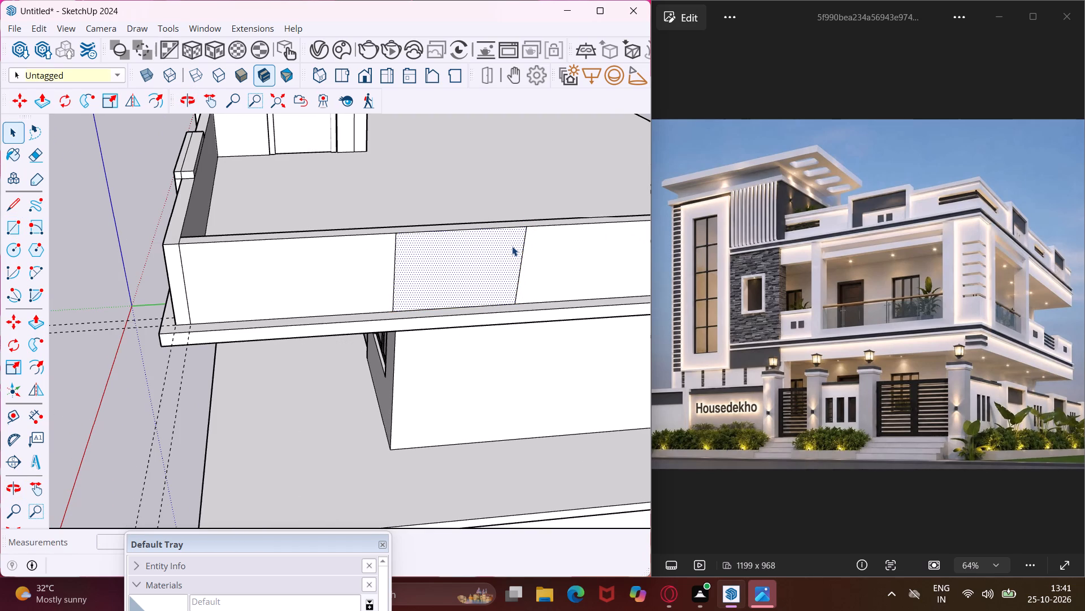
pyautogui.click(28, 373)
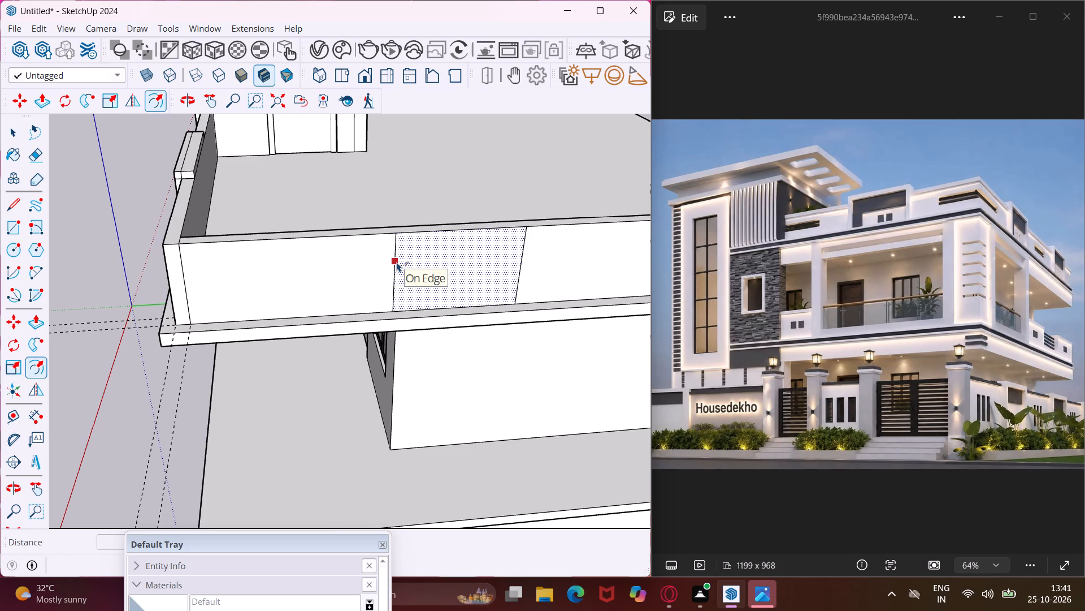
pyautogui.click(397, 262)
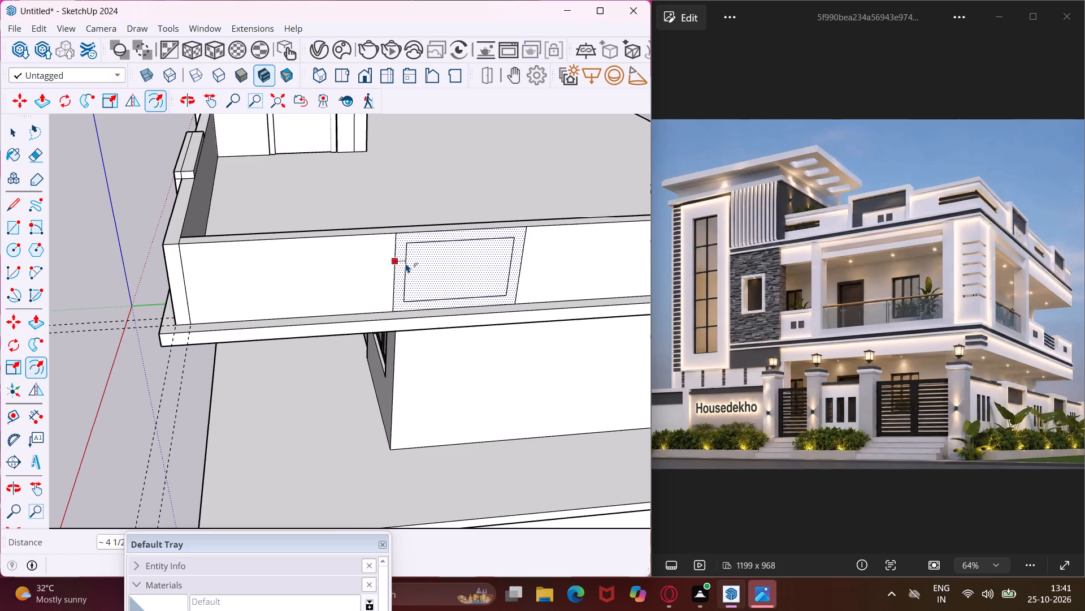
pyautogui.click(406, 263)
pyautogui.press('Escape')
pyautogui.press('space')
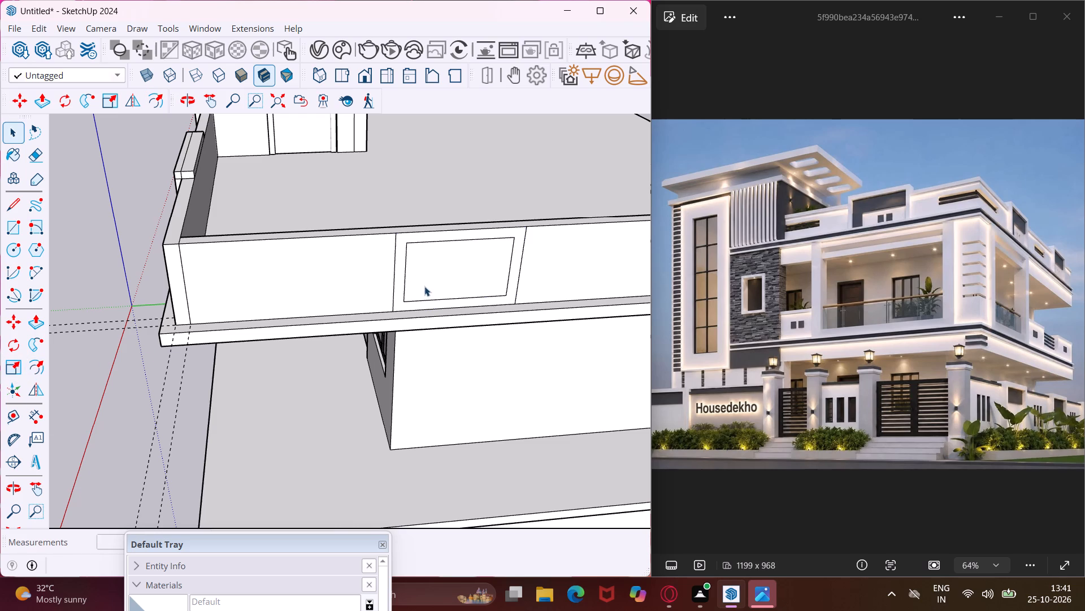
# Move the inner rectangle's bottom edge down about 4 1/2" onto the parapet's base line, leaving the frame open at the bottom.
pyautogui.click(437, 299)
pyautogui.press('m')
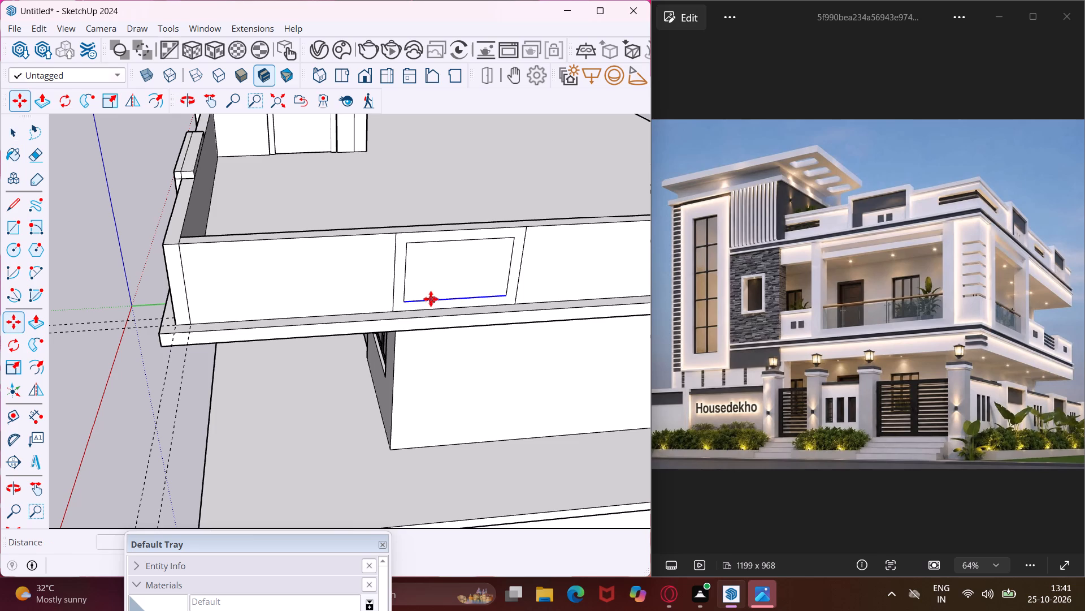
pyautogui.scroll(13, 414, 298)
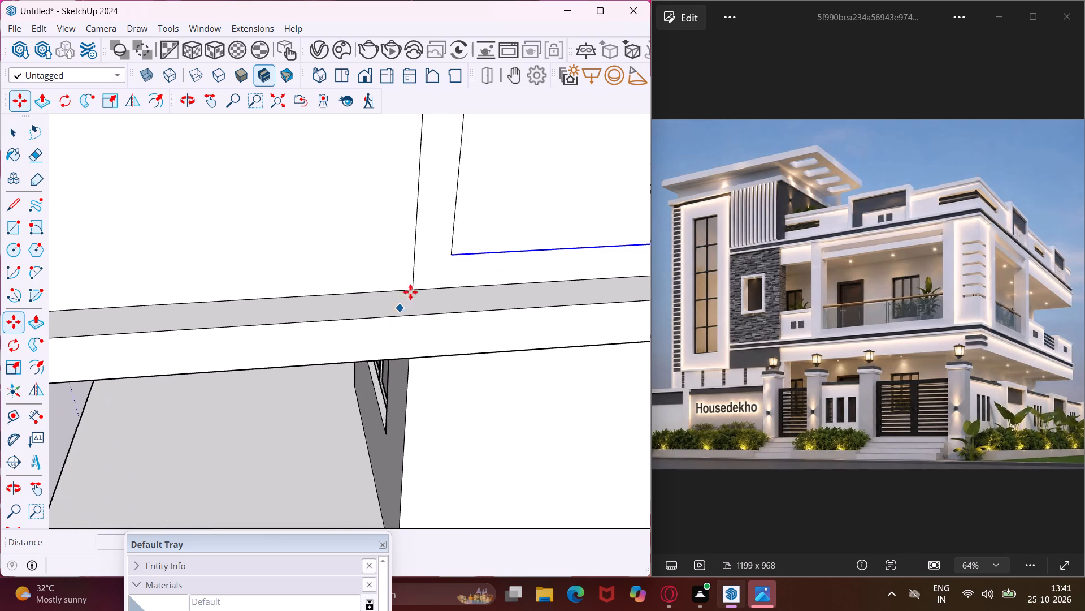
pyautogui.click(454, 255)
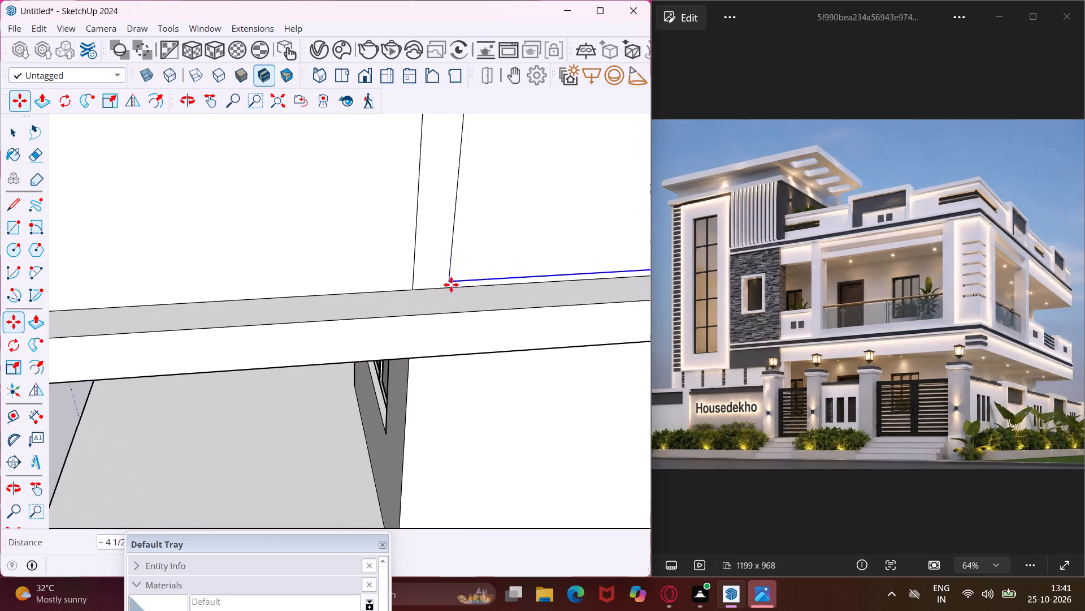
pyautogui.click(451, 287)
pyautogui.press('Escape')
pyautogui.press('space')
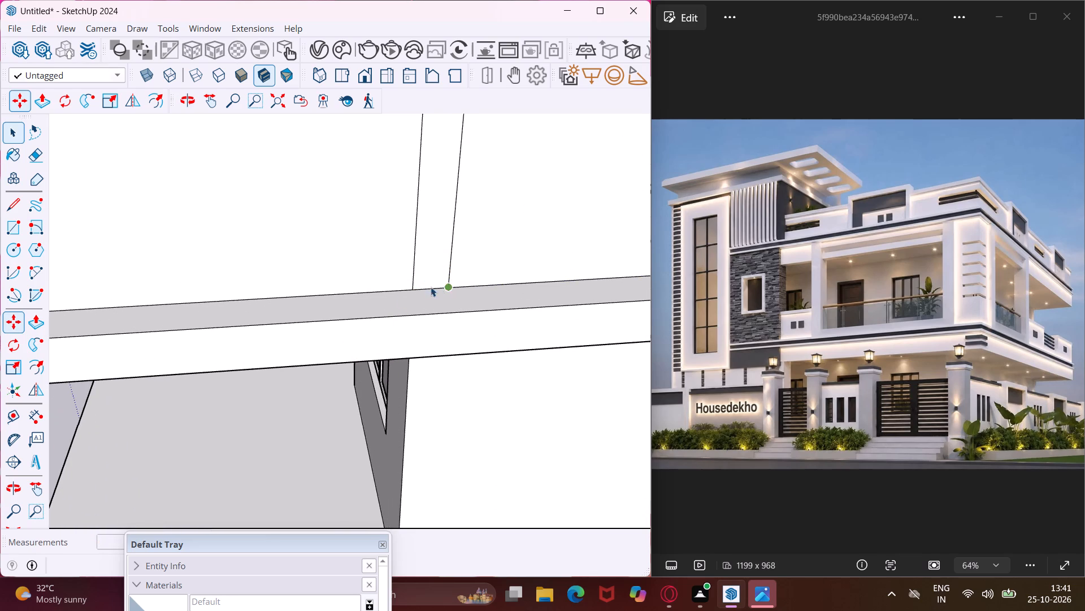
# Push/Pull the three-sided frame face outward from the parapet about 3 1/4".
pyautogui.scroll(-9, 430, 273)
pyautogui.scroll(3, 445, 166)
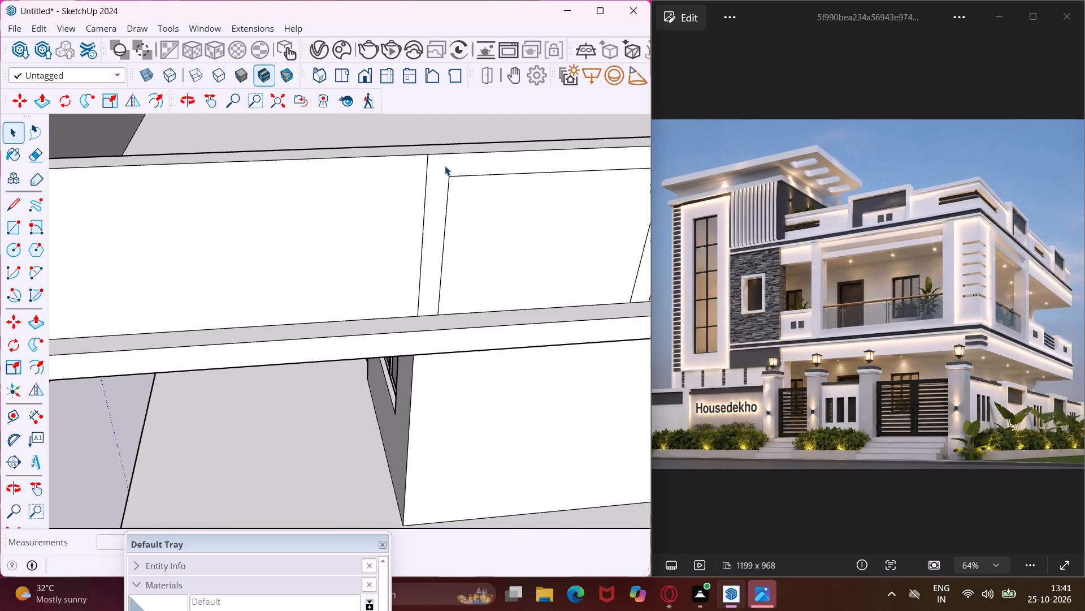
pyautogui.click(445, 166)
pyautogui.press('p')
pyautogui.click(445, 166)
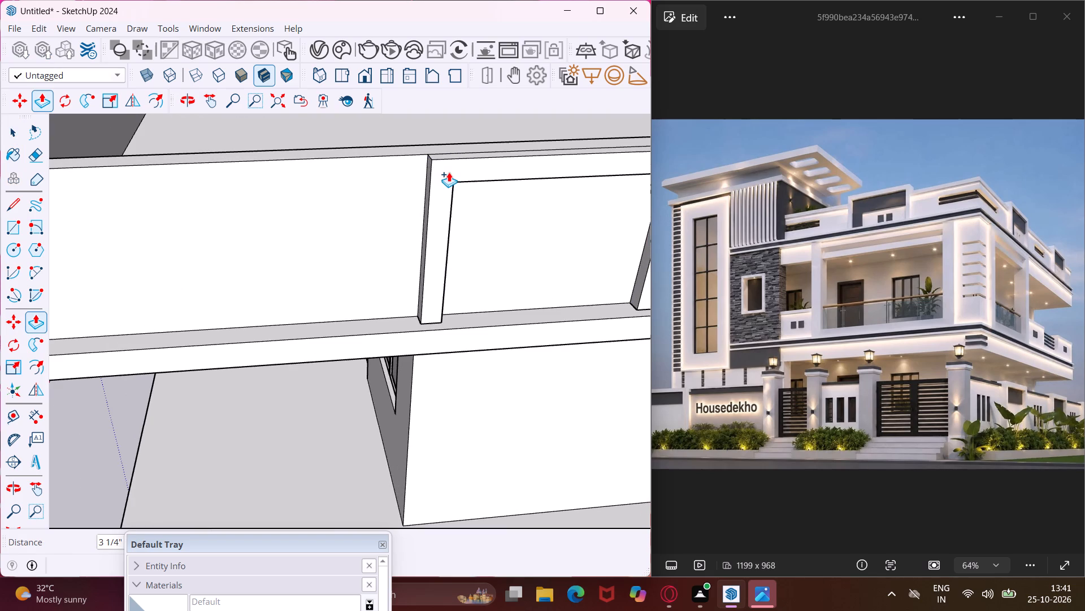
pyautogui.click(449, 172)
# Push/Pull the frame's top face upward about 3 7/16" above the parapet.
pyautogui.moveTo(449, 172); pyautogui.dragTo(479, 292, button='middle')
pyautogui.scroll(10, 493, 283)
pyautogui.click(470, 362)
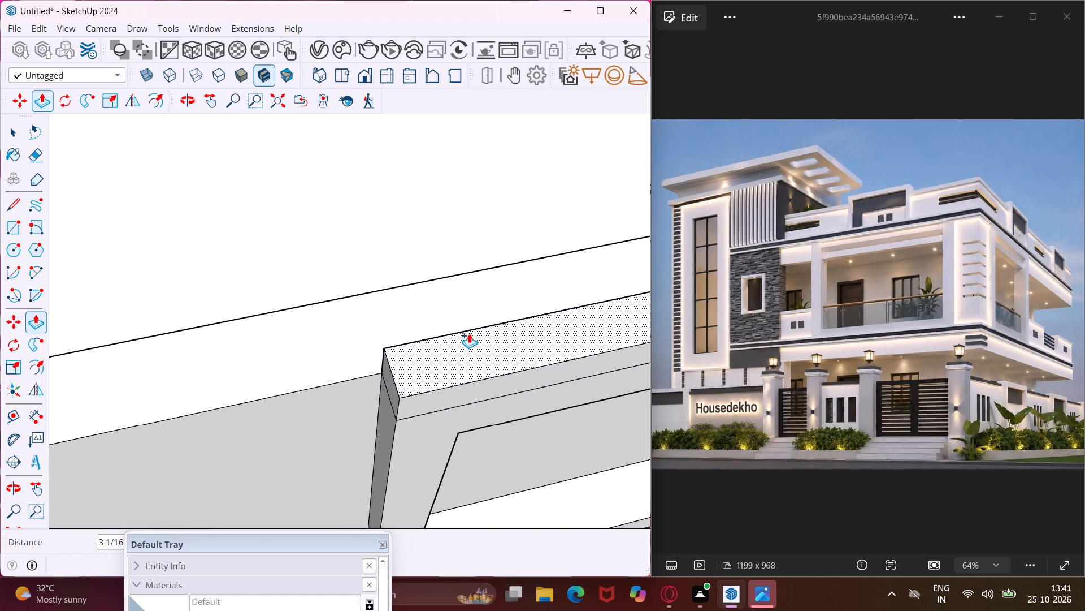
pyautogui.click(469, 329)
# Push/Pull the inner face of the frame's raised top 6" back across the parapet's thickness.
pyautogui.moveTo(444, 328); pyautogui.dragTo(591, 390, button='middle')
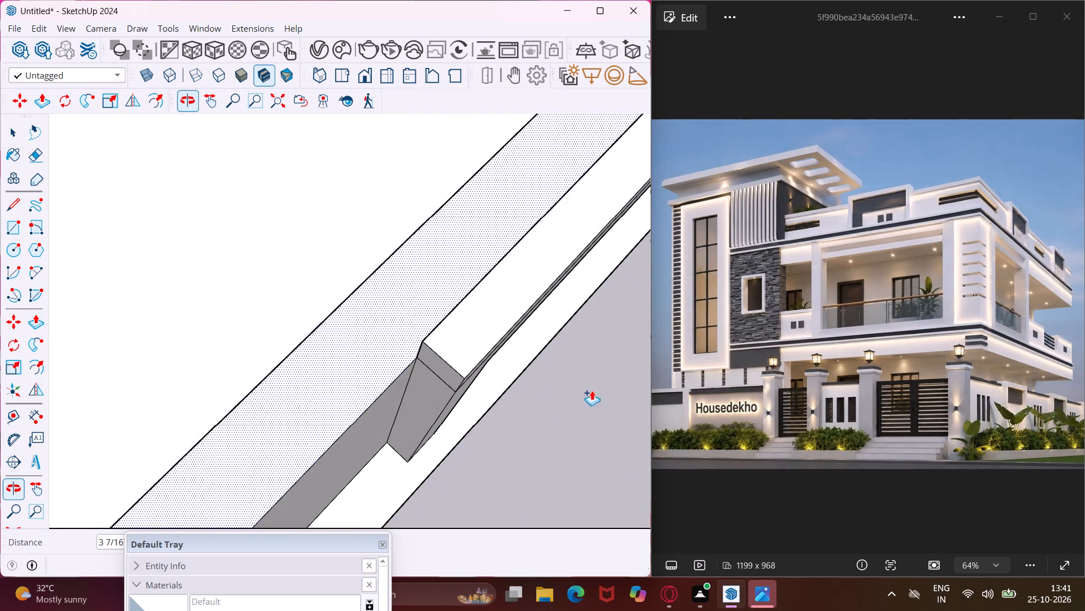
pyautogui.moveTo(459, 282); pyautogui.dragTo(639, 270, button='middle')
pyautogui.scroll(4, 490, 235)
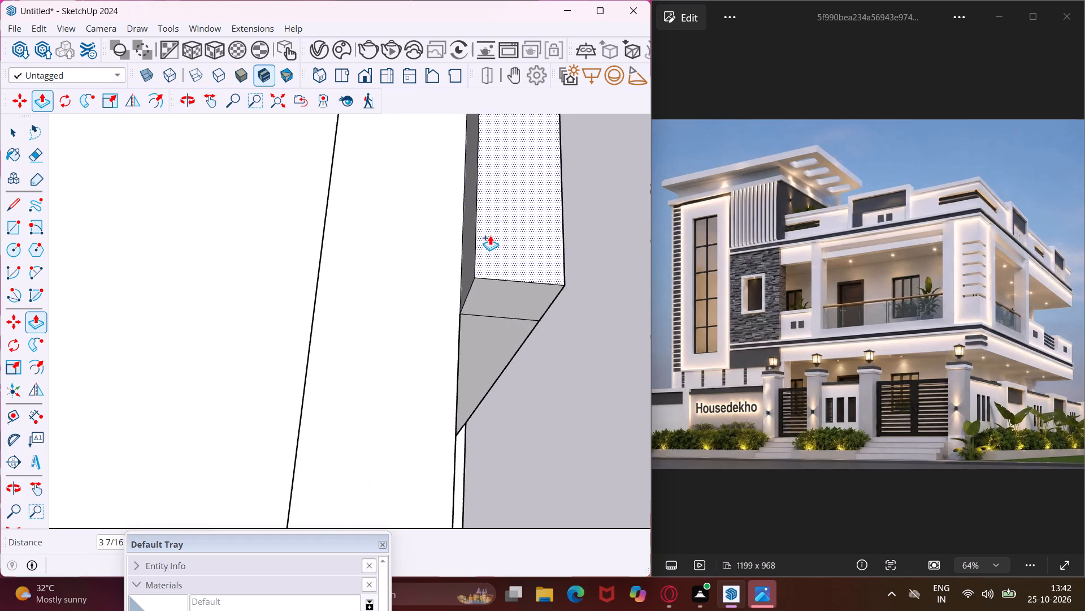
pyautogui.scroll(5, 490, 235)
pyautogui.click(458, 259)
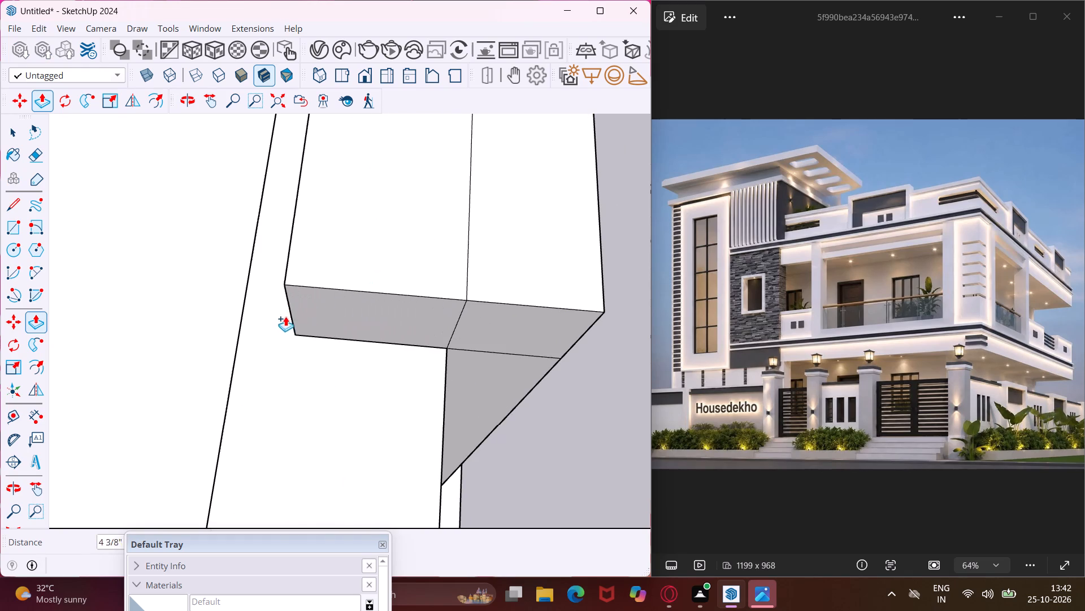
pyautogui.click(236, 356)
pyautogui.moveTo(413, 320); pyautogui.dragTo(249, 305, button='middle')
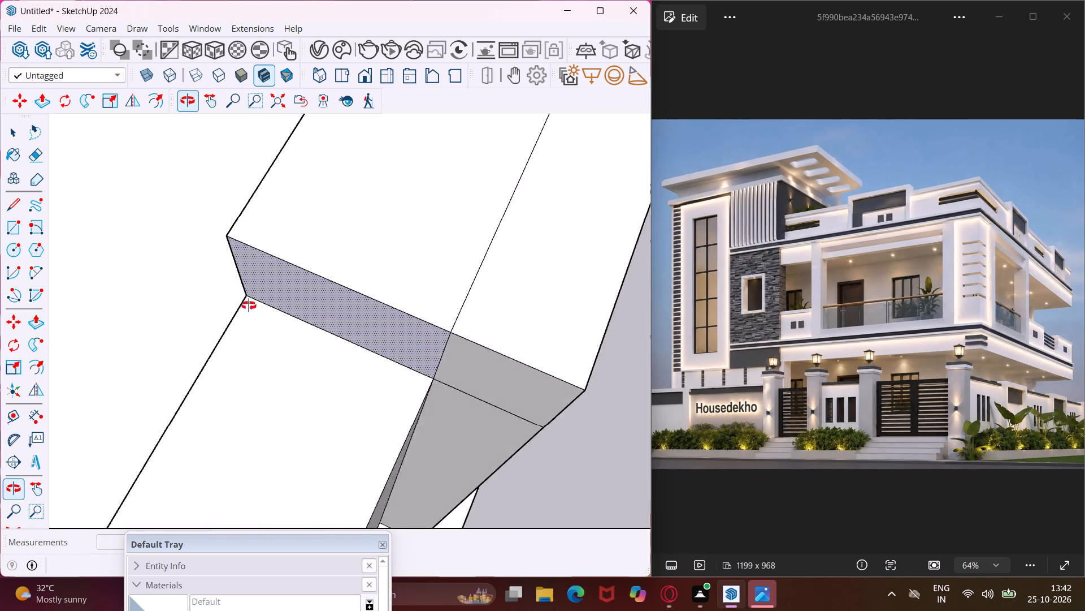
pyautogui.moveTo(249, 305); pyautogui.dragTo(191, 262, button='middle')
pyautogui.scroll(-10, 191, 262)
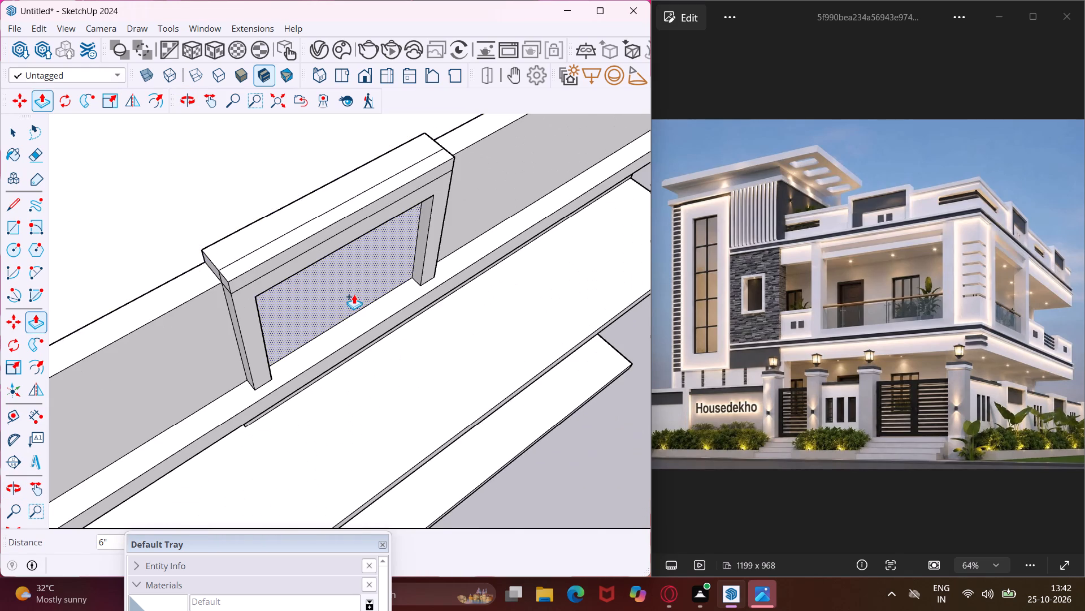
pyautogui.moveTo(354, 294); pyautogui.dragTo(256, 160, button='middle')
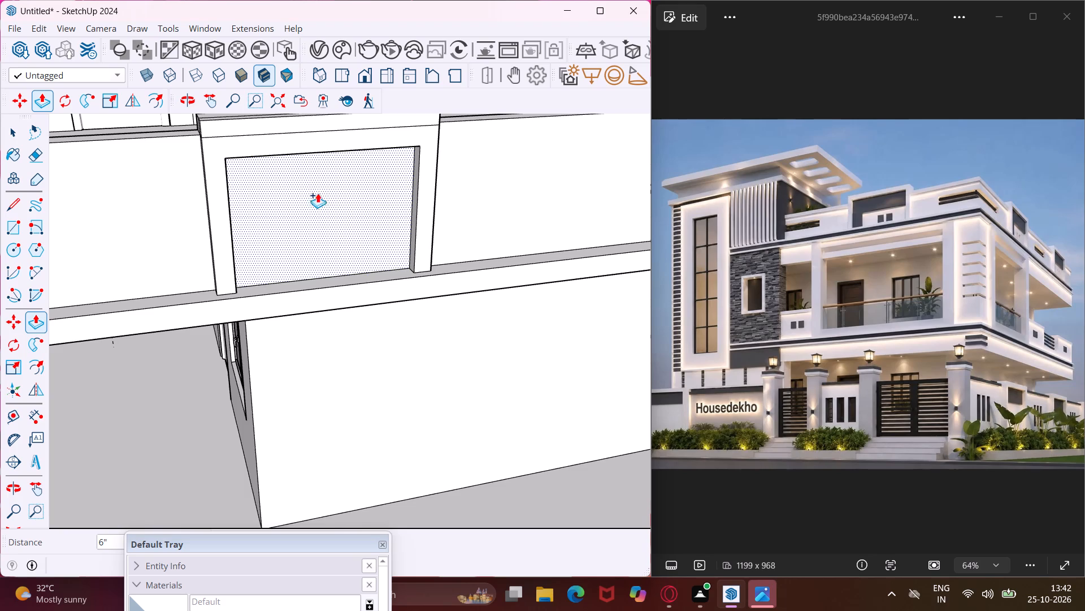
pyautogui.press('Escape')
pyautogui.press('space')
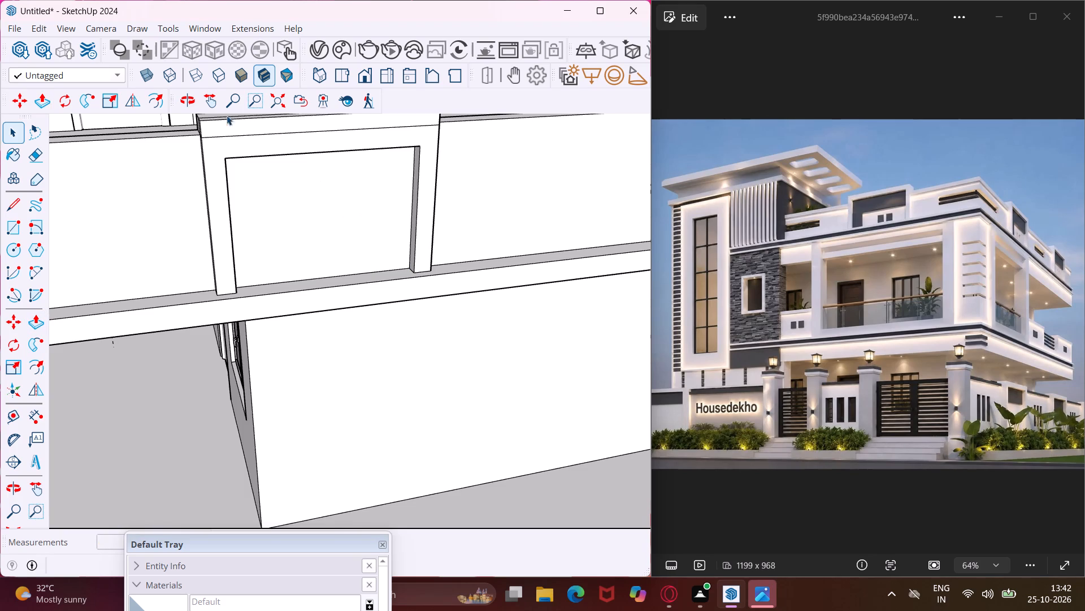
# Draw a vertical line up from the base of the recessed panel and a horizontal line about 2' 8" to the frame's far upright.
pyautogui.click(214, 106)
pyautogui.moveTo(271, 187); pyautogui.dragTo(275, 301)
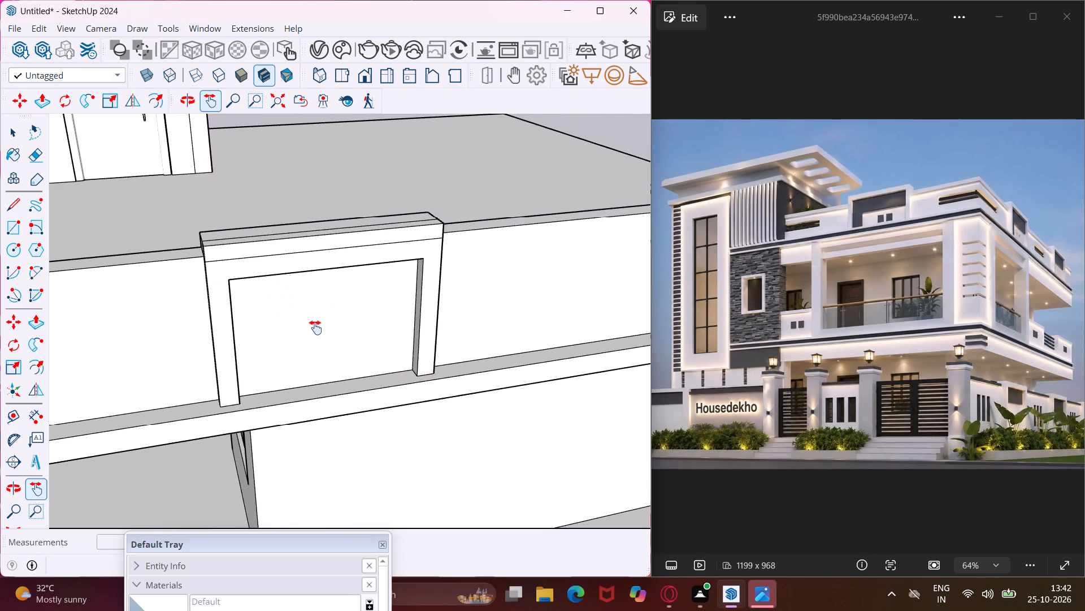
pyautogui.moveTo(315, 328); pyautogui.dragTo(287, 216, button='middle')
pyautogui.moveTo(292, 247); pyautogui.dragTo(318, 356)
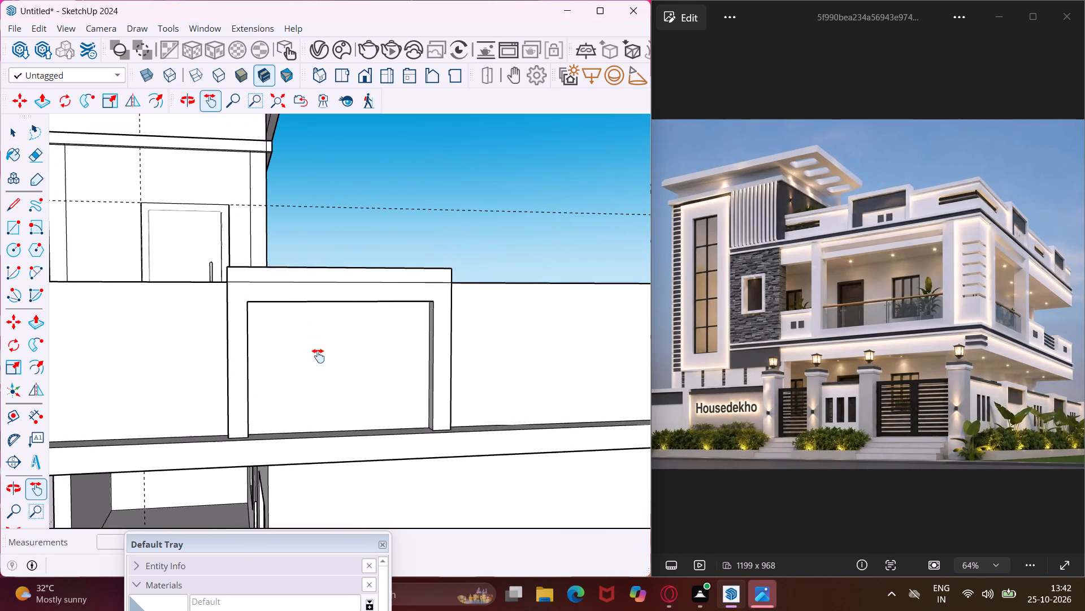
pyautogui.click(16, 212)
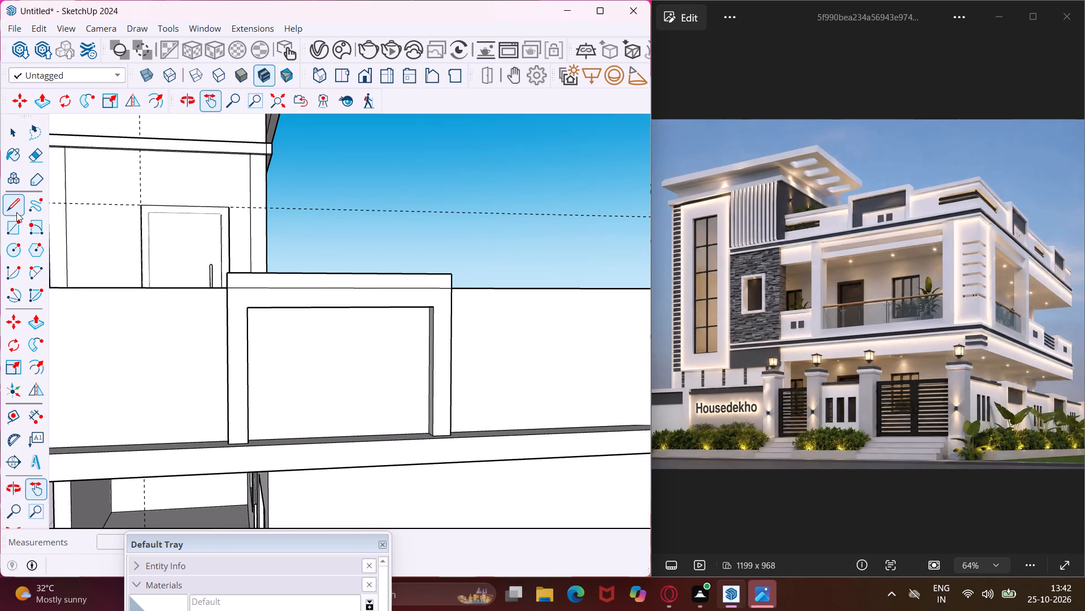
pyautogui.moveTo(307, 372); pyautogui.dragTo(311, 418, button='middle')
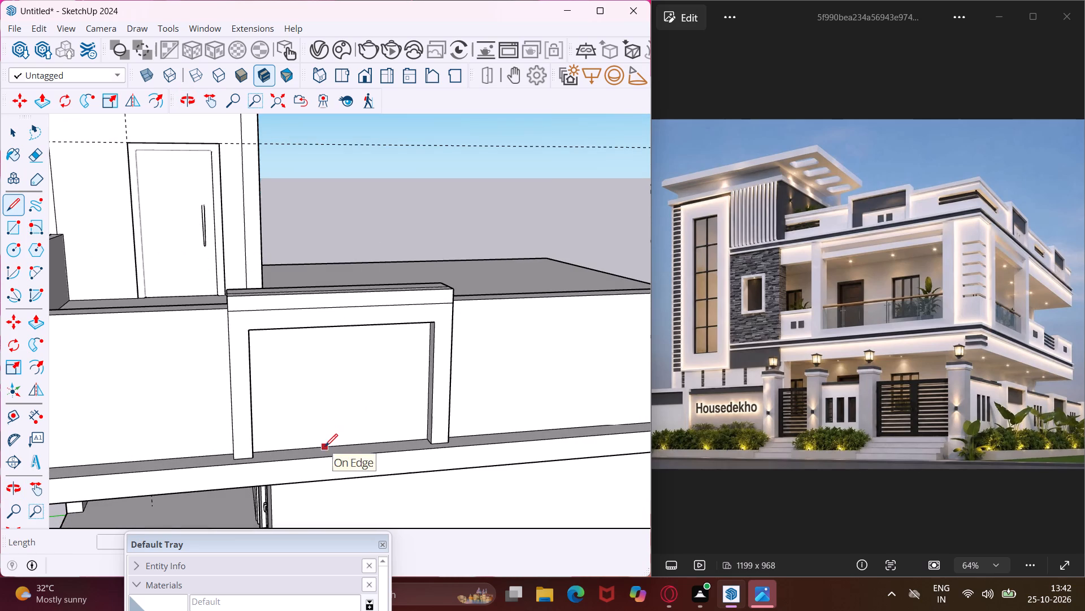
pyautogui.click(302, 448)
pyautogui.click(302, 391)
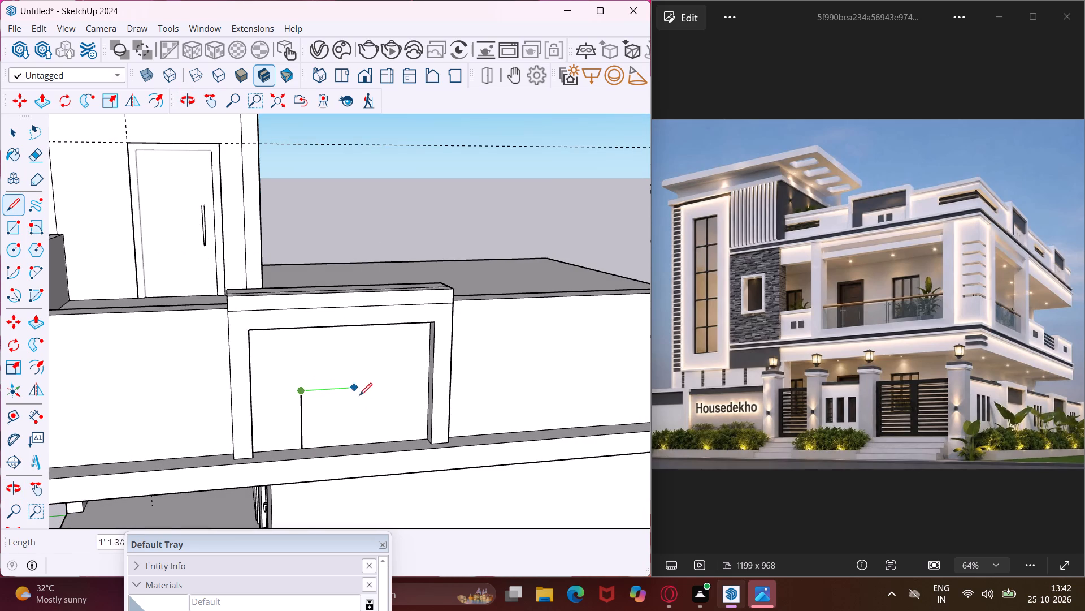
pyautogui.moveTo(429, 378); pyautogui.dragTo(566, 373, button='middle')
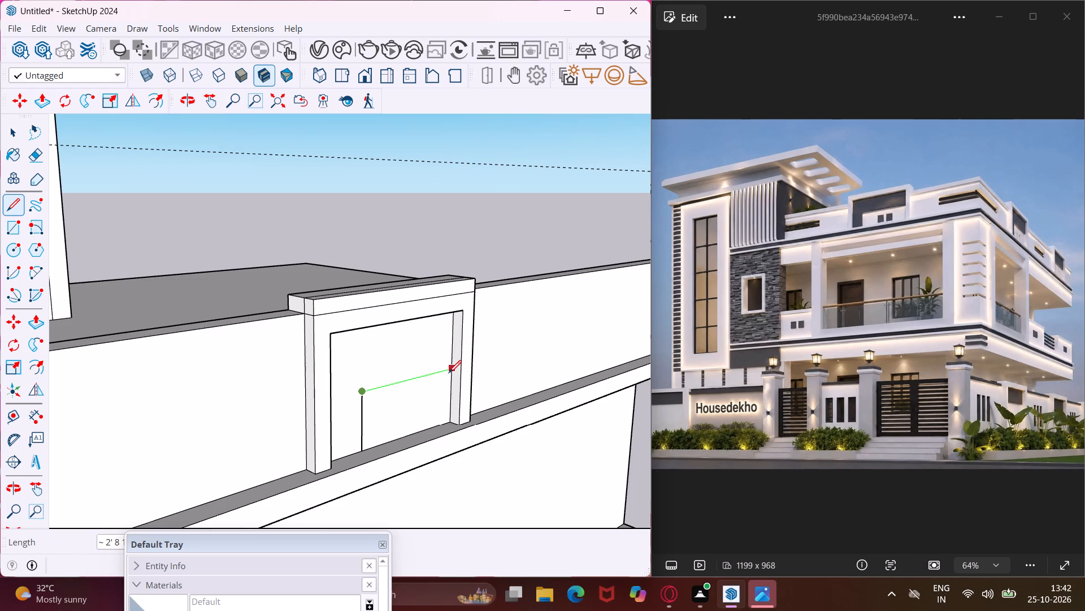
pyautogui.click(450, 369)
# Draw a square of about 5 3/8" inside the lower outlined area of the framed recessed panel.
pyautogui.press('Escape')
pyautogui.press('space')
pyautogui.click(424, 360)
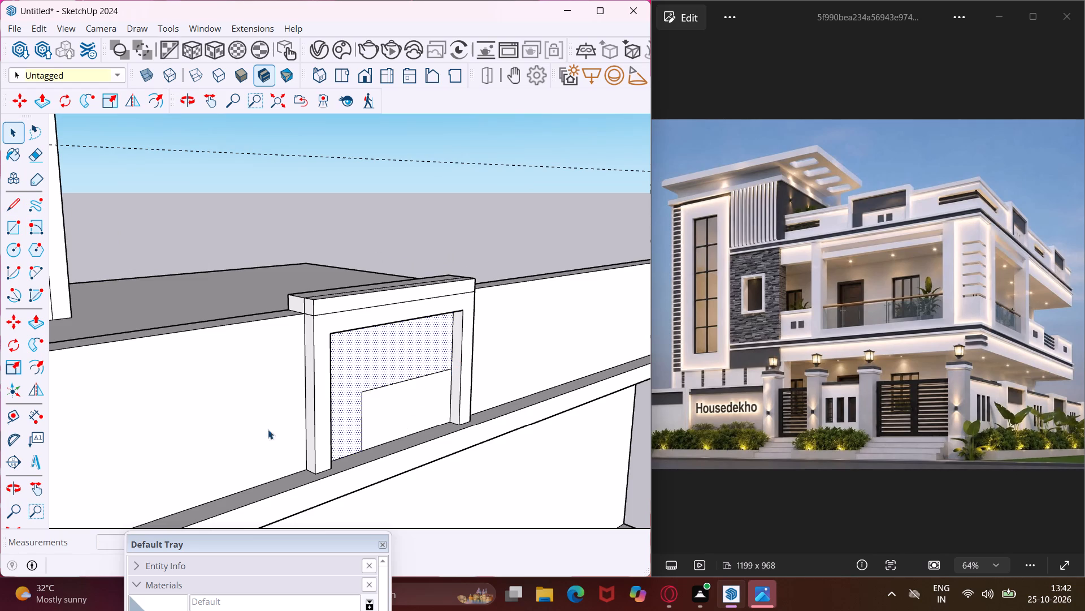
pyautogui.click(15, 237)
pyautogui.moveTo(378, 411); pyautogui.dragTo(303, 398, button='middle')
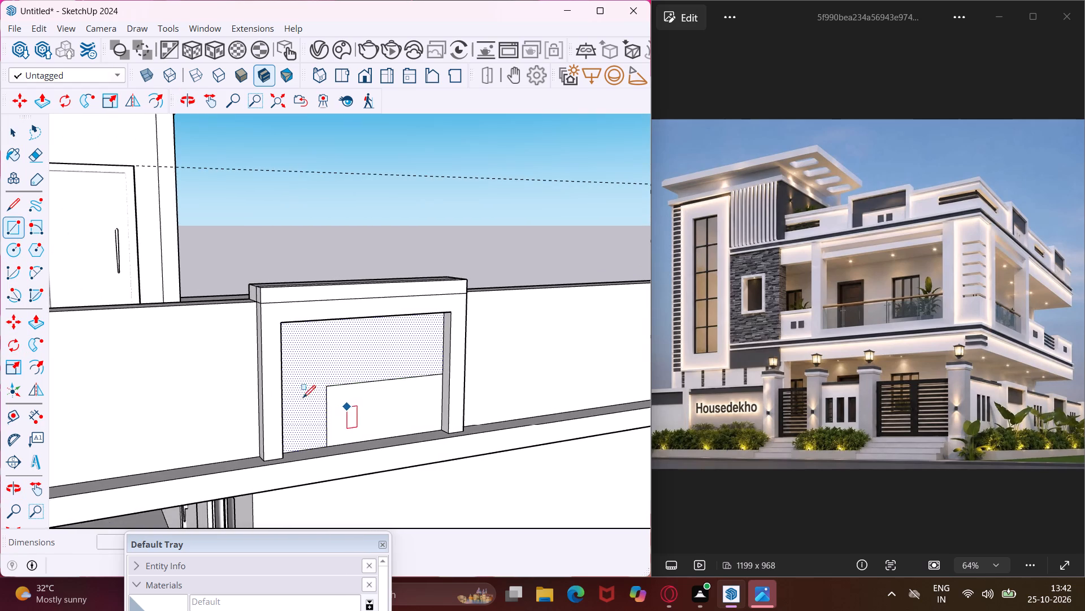
pyautogui.scroll(7, 366, 403)
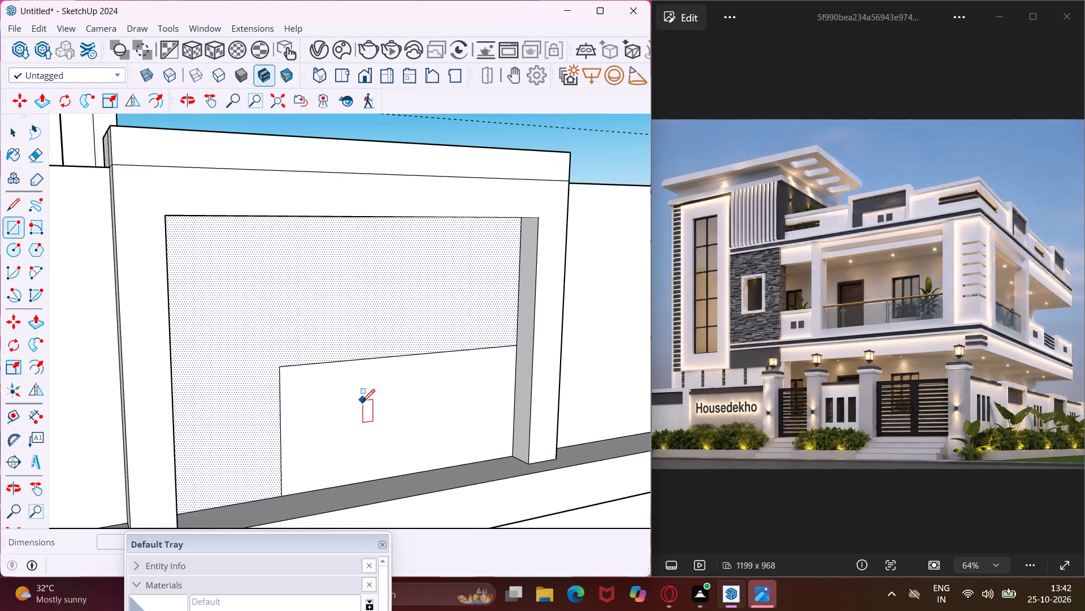
pyautogui.click(353, 399)
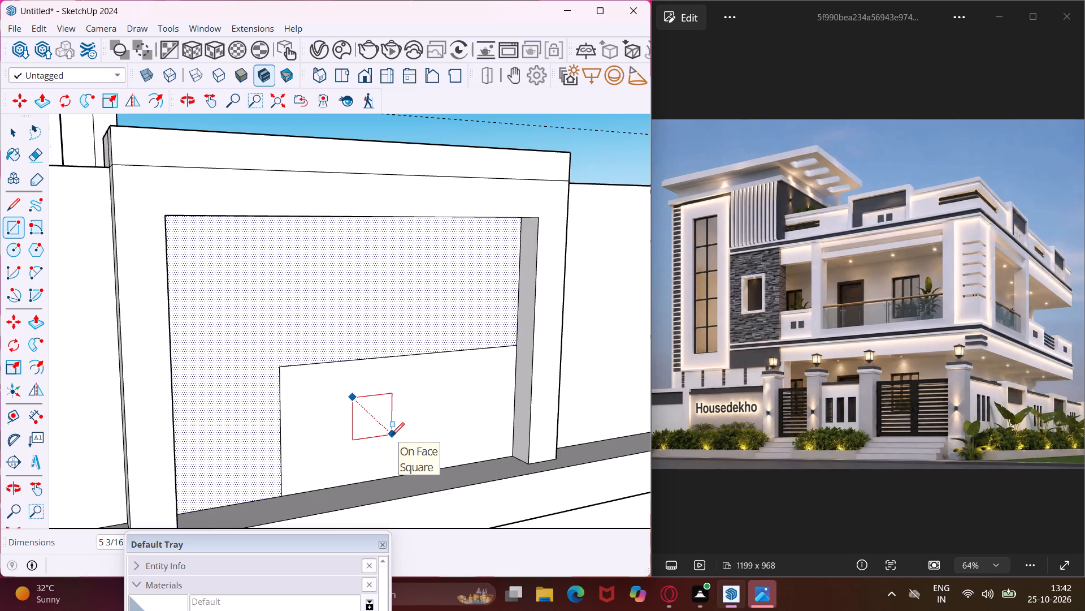
pyautogui.click(391, 437)
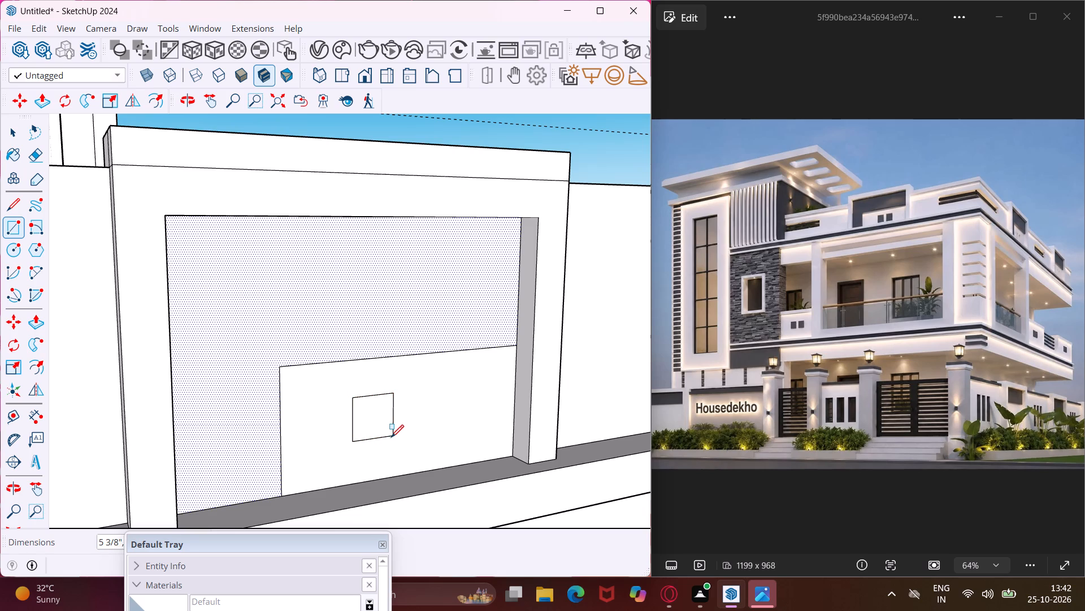
# Copy the small square about 8 1/8" along the panel to make a matching second square beside it.
pyautogui.press('Escape')
pyautogui.press('space')
pyautogui.click(384, 429)
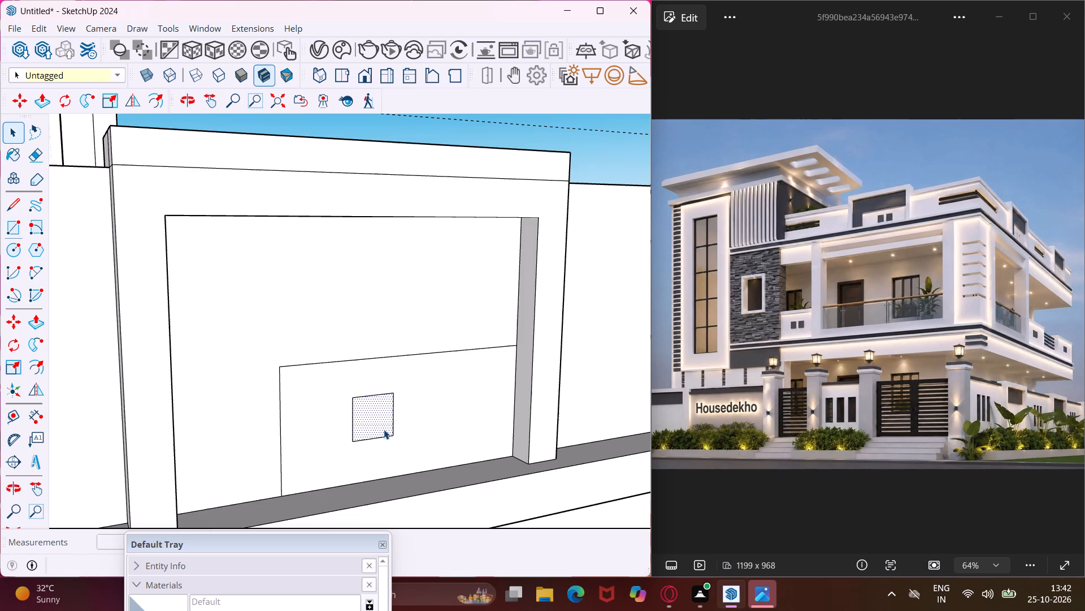
pyautogui.press('m')
pyautogui.click(384, 429)
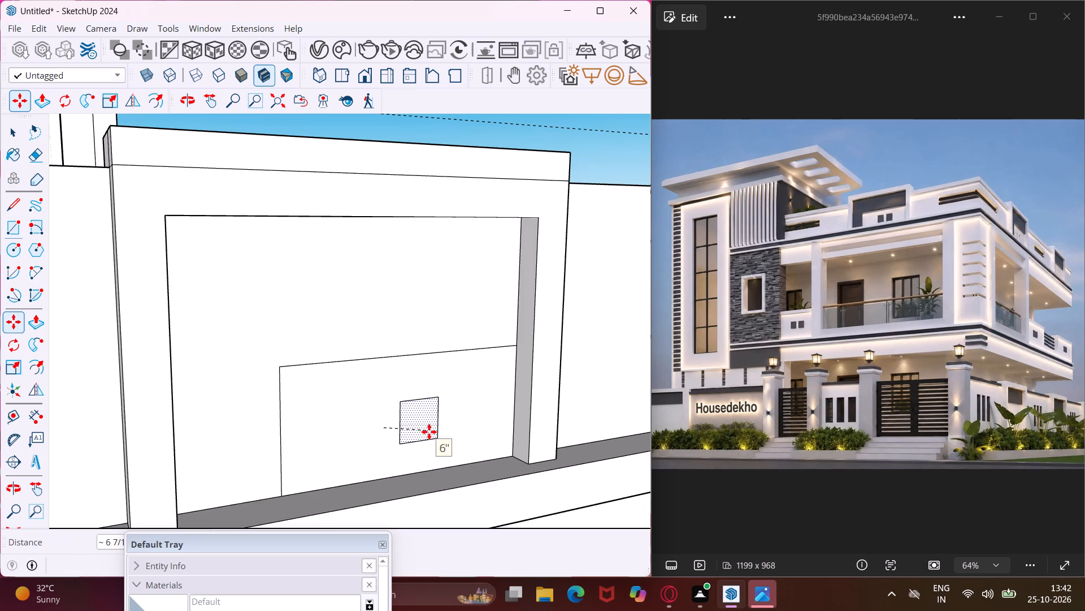
pyautogui.click(442, 423)
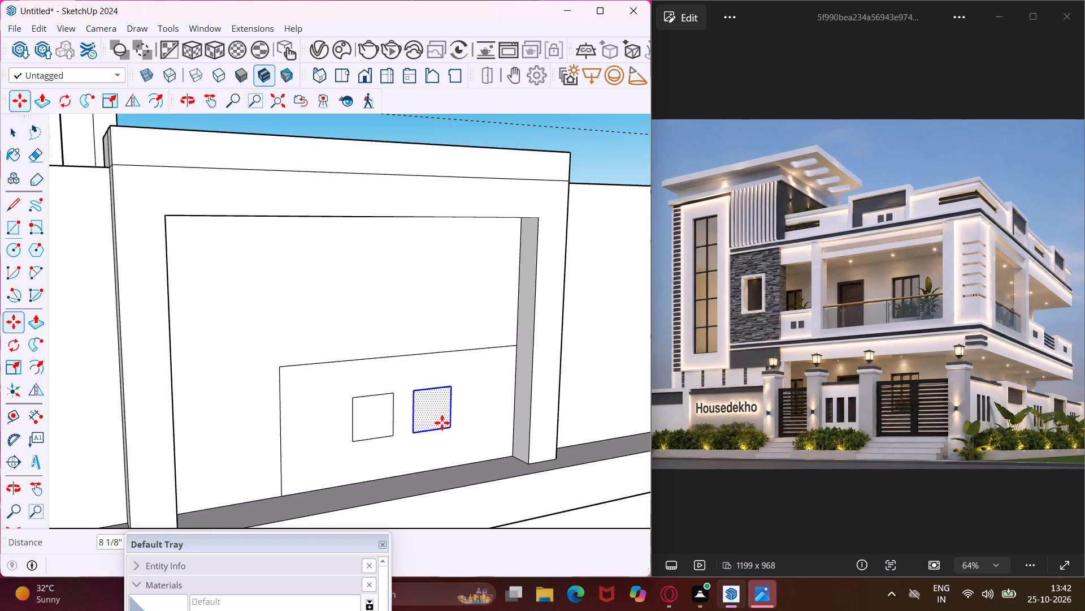
pyautogui.press('Escape')
pyautogui.press('space')
# Push/Pull the L-shaped panel face around the lower outlined area outward about 1 3/16".
pyautogui.click(228, 424)
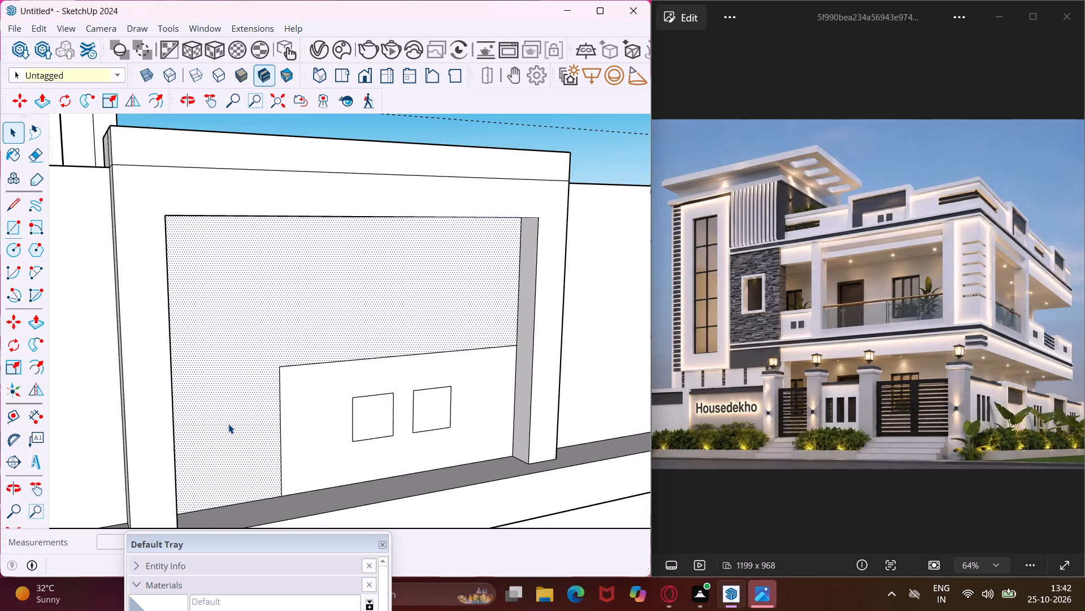
pyautogui.press('p')
pyautogui.click(228, 424)
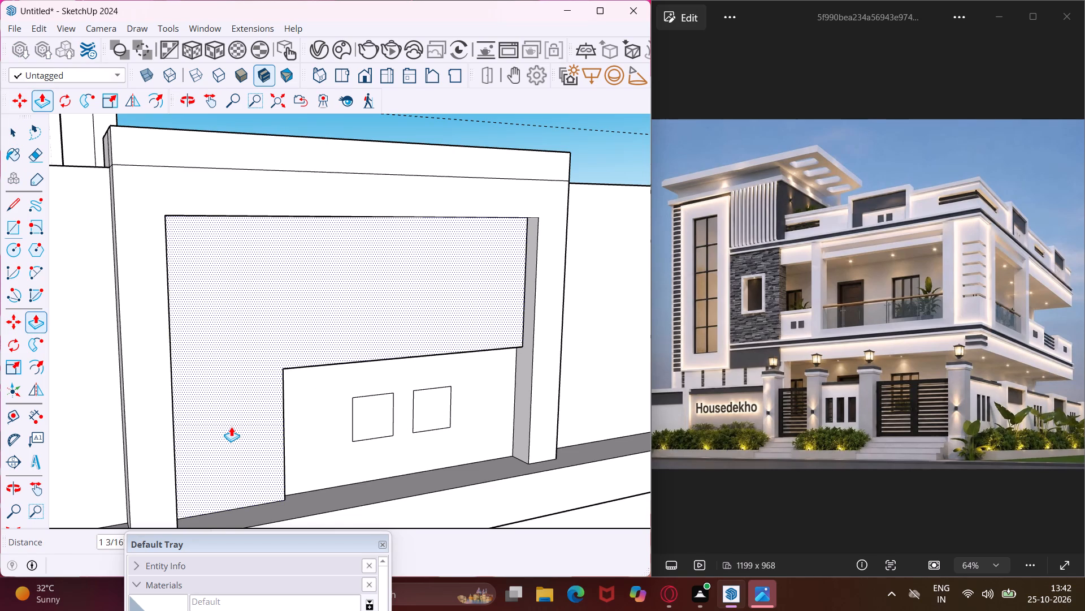
pyautogui.click(231, 427)
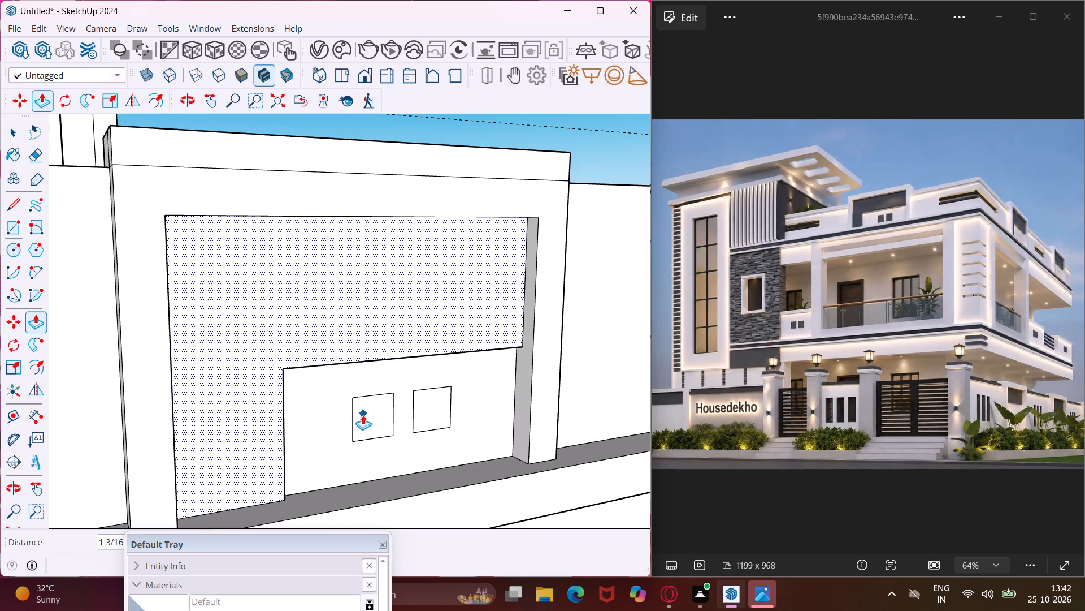
pyautogui.press('Escape')
# Push/Pull both small squares outward by the same 1 3/16".
pyautogui.doubleClick(364, 416)
pyautogui.doubleClick(426, 409)
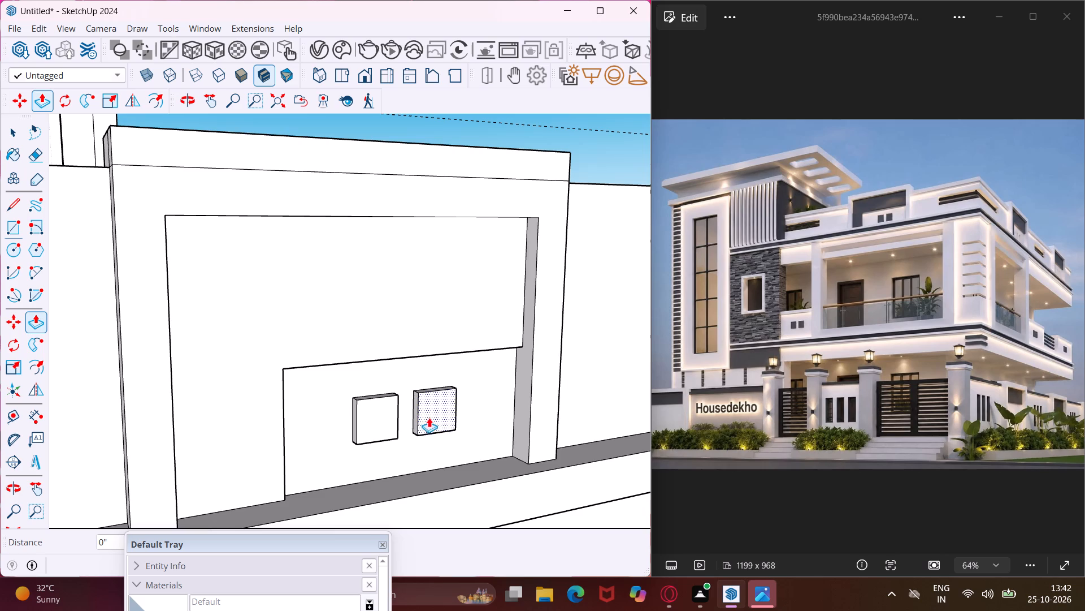
pyautogui.press('Escape')
pyautogui.press('space')
# Draw a rectangle about 4' 1" wide on the same parapet face near its far end, from its base to its top edge.
pyautogui.scroll(-10, 320, 453)
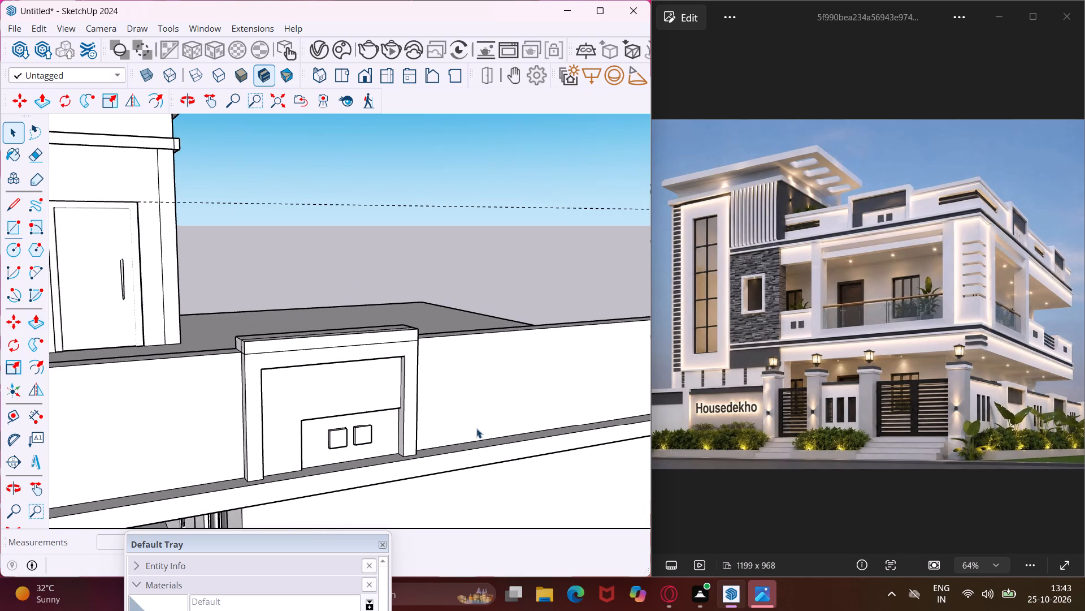
pyautogui.moveTo(476, 428); pyautogui.dragTo(314, 421, button='middle')
pyautogui.scroll(-9, 289, 415)
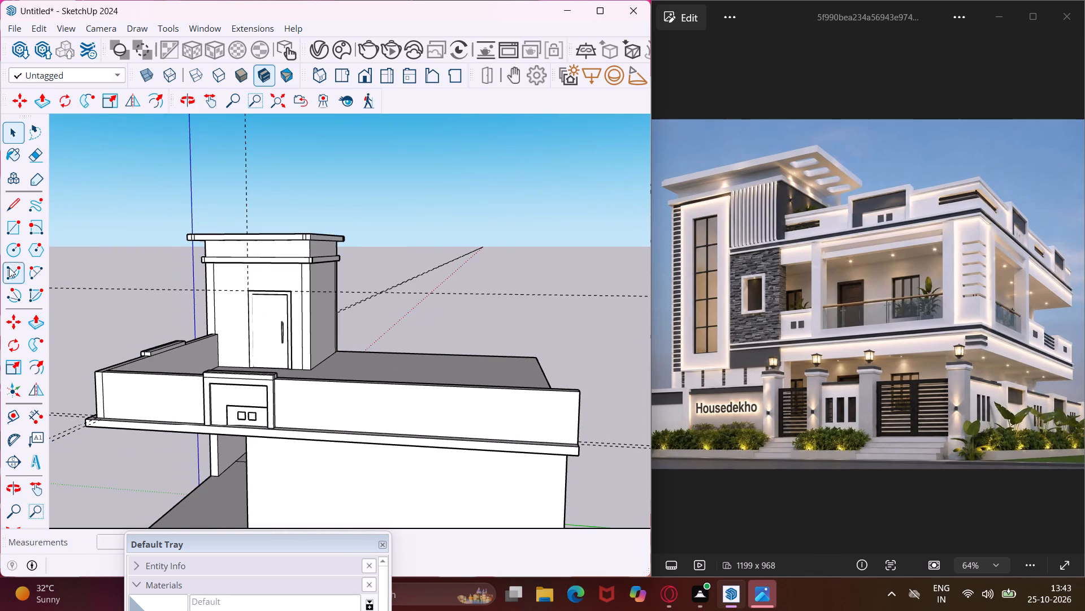
pyautogui.click(15, 231)
pyautogui.moveTo(483, 438); pyautogui.dragTo(533, 472, button='middle')
pyautogui.scroll(5, 516, 450)
pyautogui.moveTo(516, 450); pyautogui.dragTo(539, 459, button='middle')
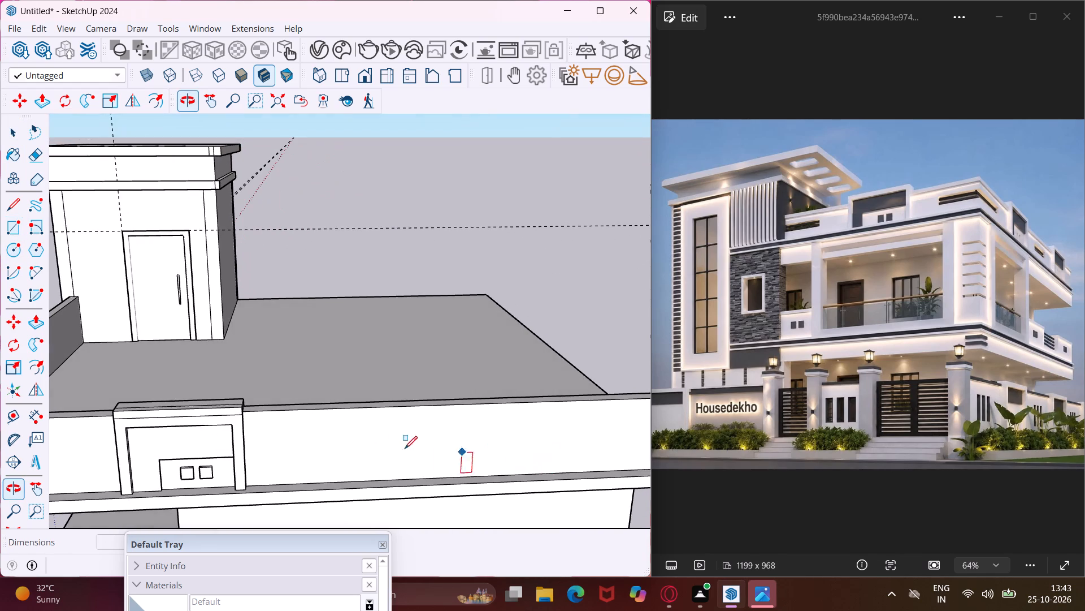
pyautogui.scroll(-4, 372, 440)
pyautogui.scroll(3, 446, 457)
pyautogui.scroll(-2, 468, 462)
pyautogui.click(475, 464)
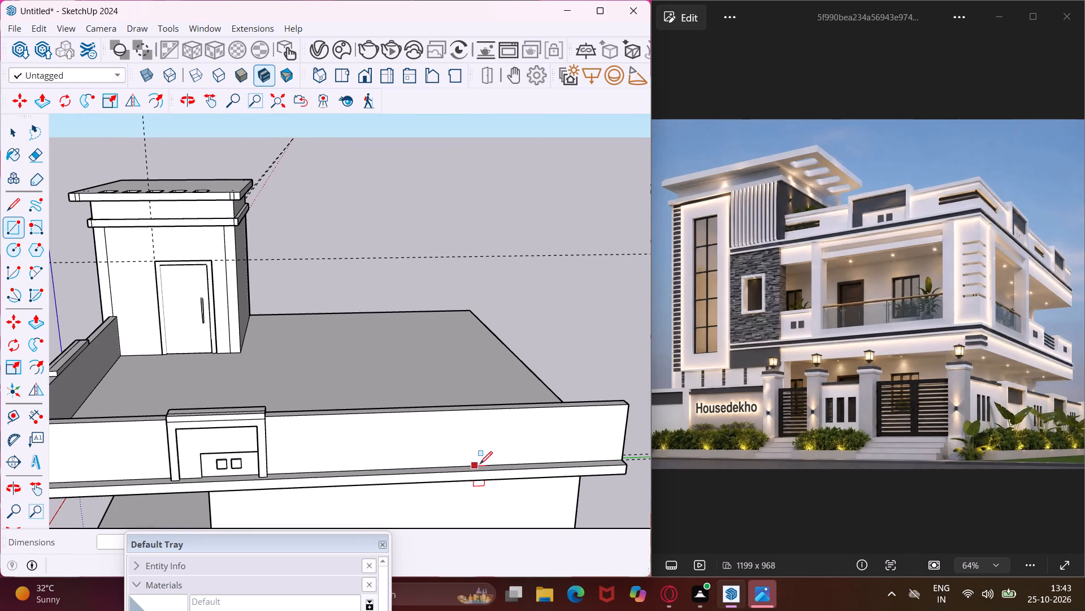
pyautogui.click(562, 409)
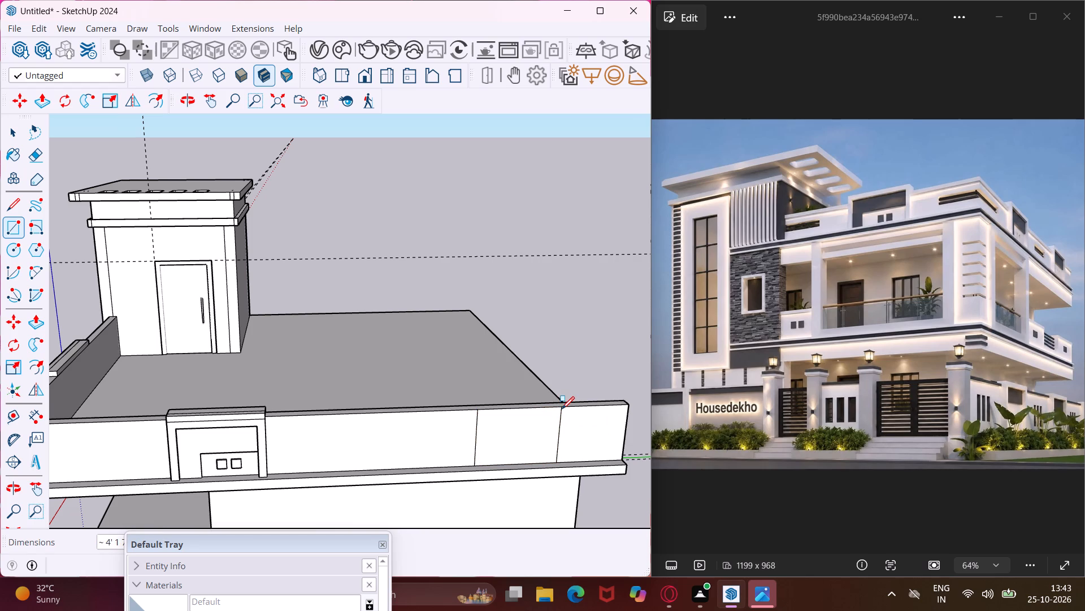
pyautogui.press('Escape')
pyautogui.press('space')
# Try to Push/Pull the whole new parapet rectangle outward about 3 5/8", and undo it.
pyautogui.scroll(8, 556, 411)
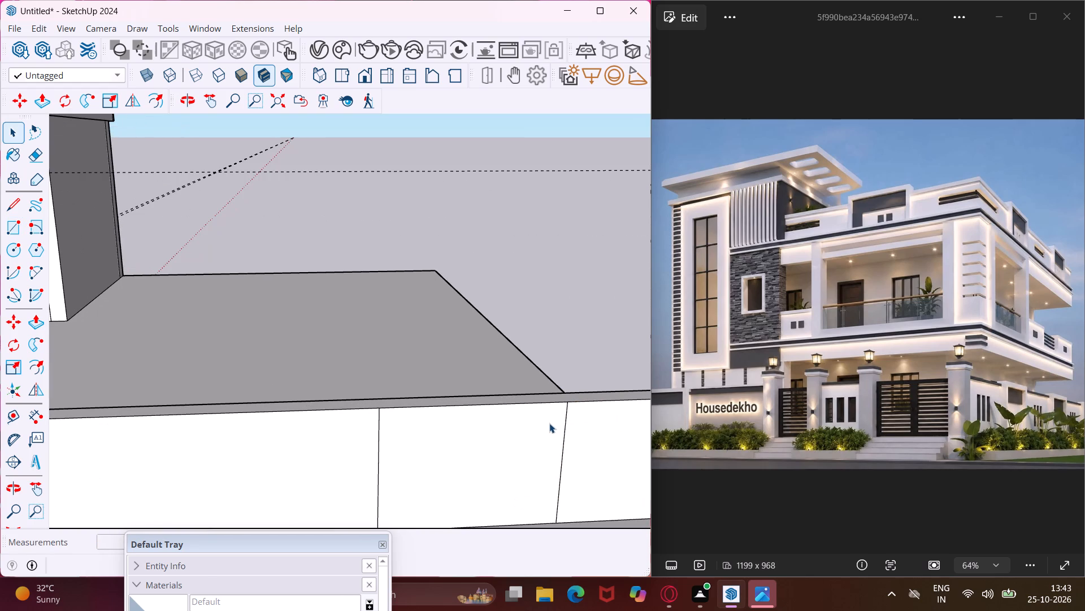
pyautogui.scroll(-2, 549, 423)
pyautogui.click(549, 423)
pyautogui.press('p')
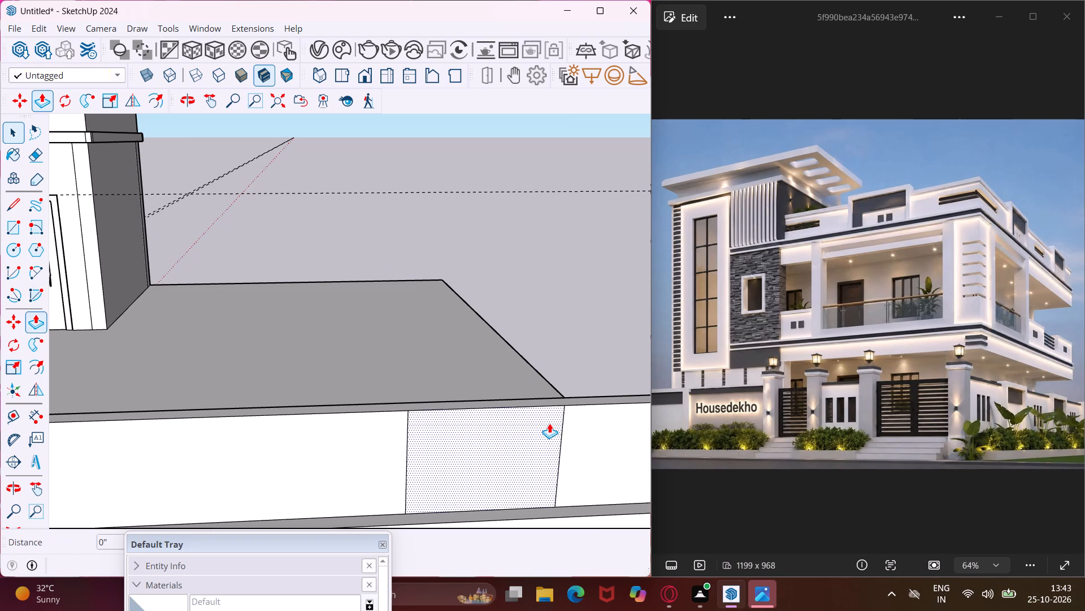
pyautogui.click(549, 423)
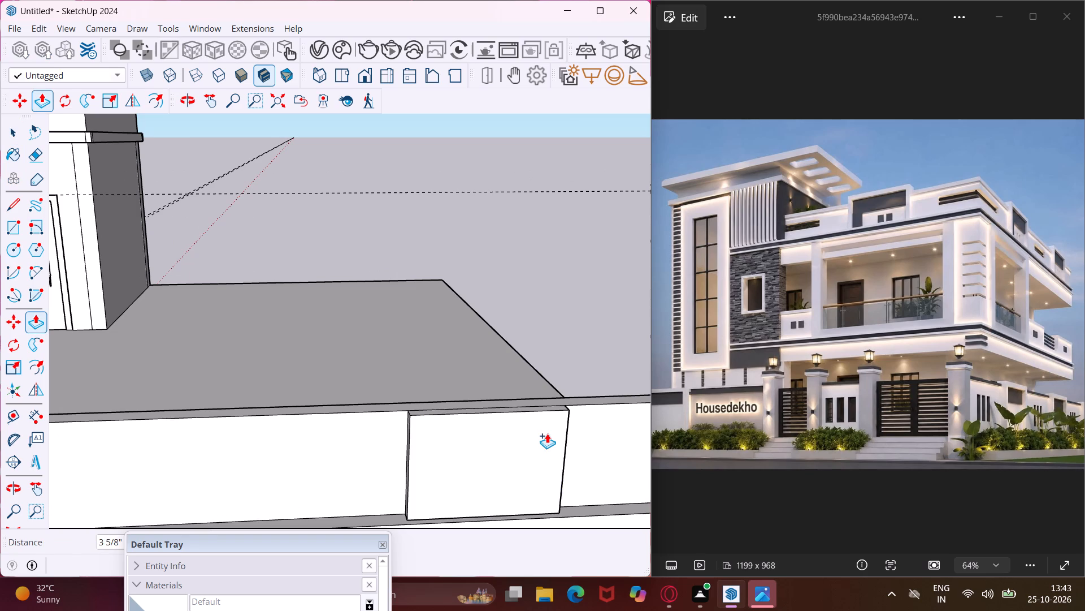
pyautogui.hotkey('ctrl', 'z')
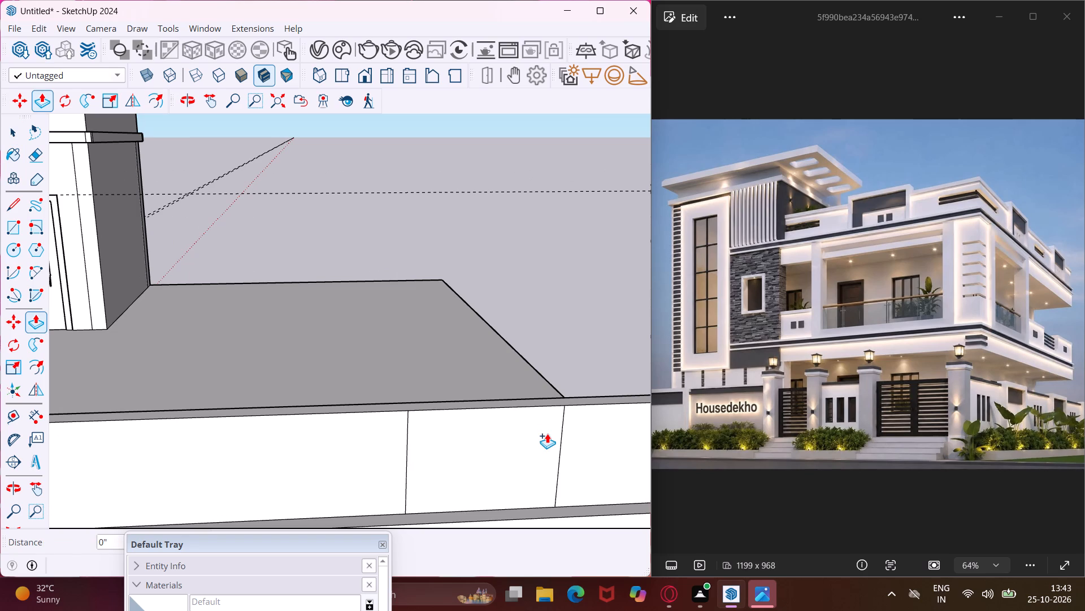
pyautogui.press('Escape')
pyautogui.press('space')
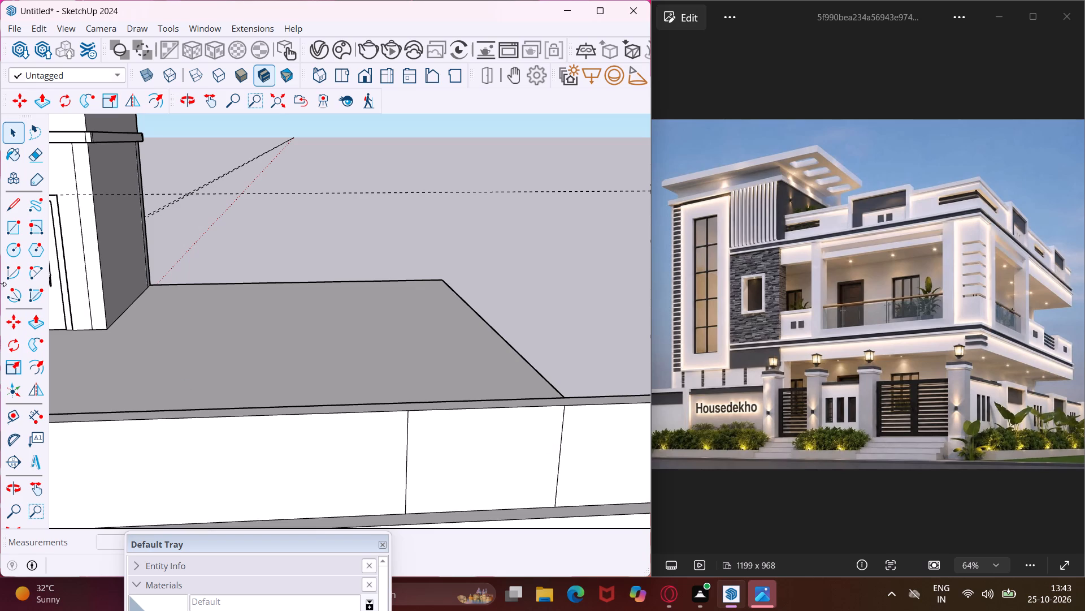
# Offset the new parapet rectangle's outline inward about 3 5/8" to form a frame border.
pyautogui.click(454, 487)
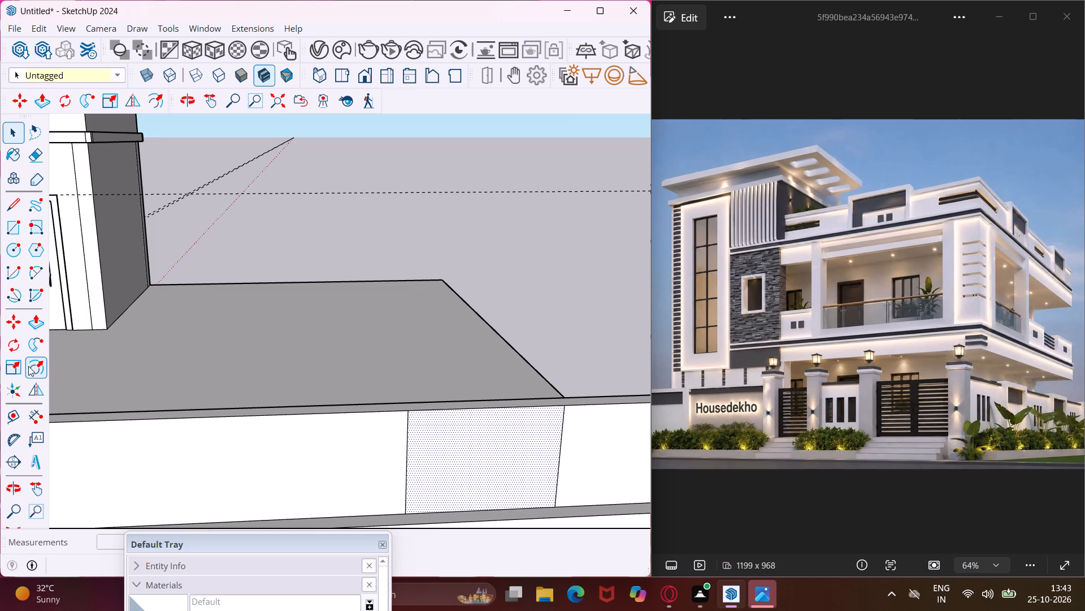
pyautogui.click(28, 366)
pyautogui.scroll(3, 409, 488)
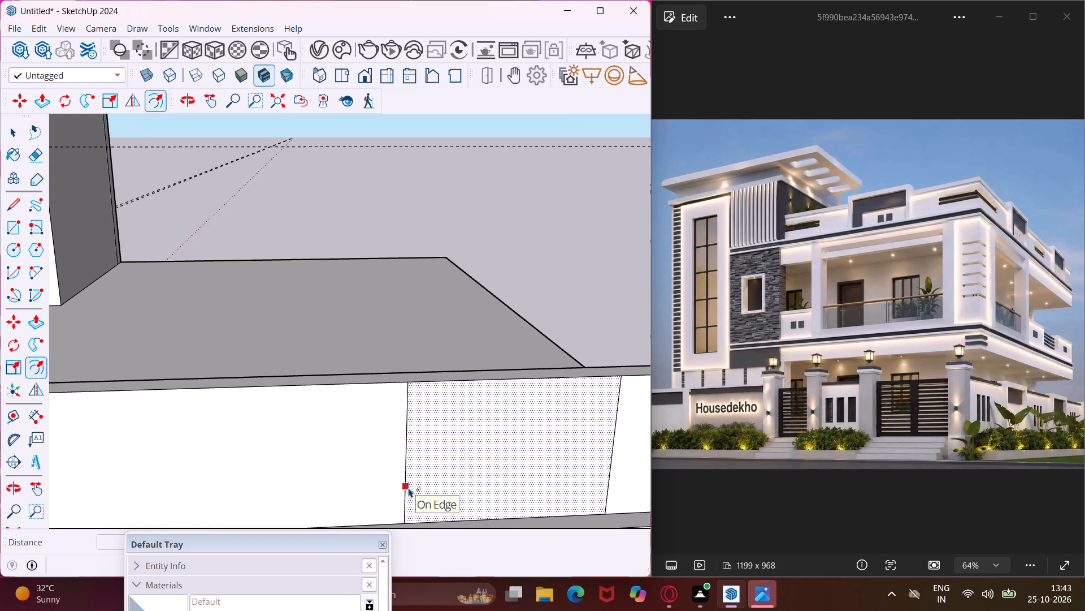
pyautogui.click(409, 488)
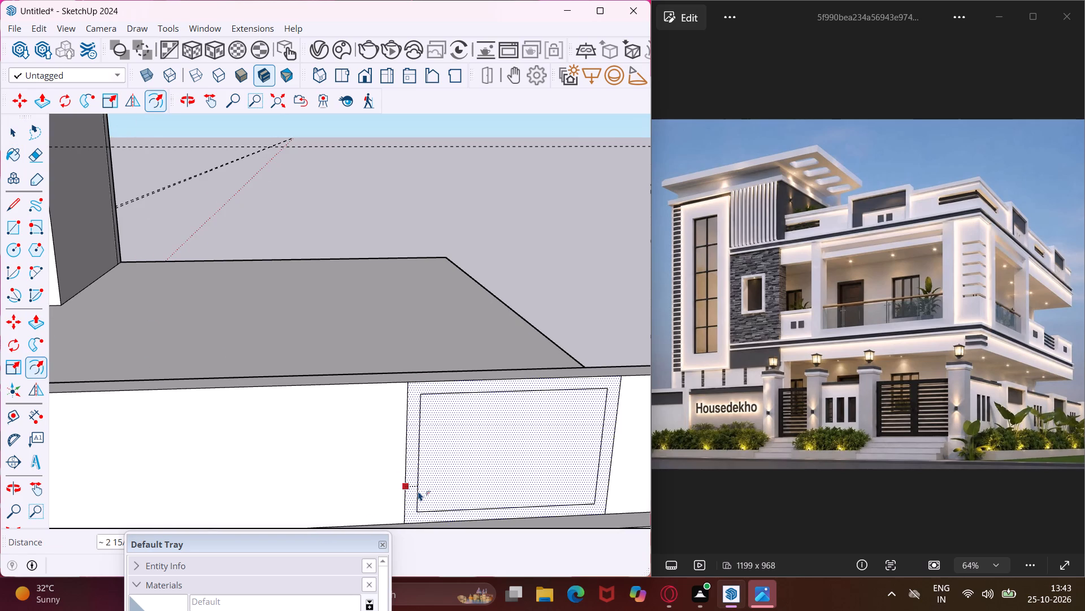
pyautogui.click(421, 492)
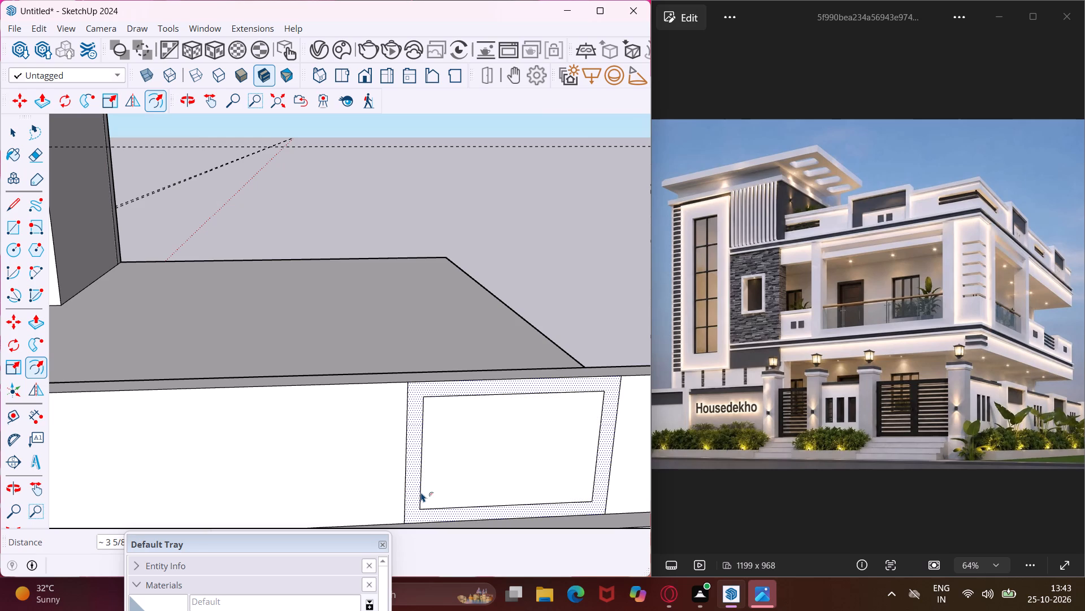
pyautogui.press('Escape')
pyautogui.press('space')
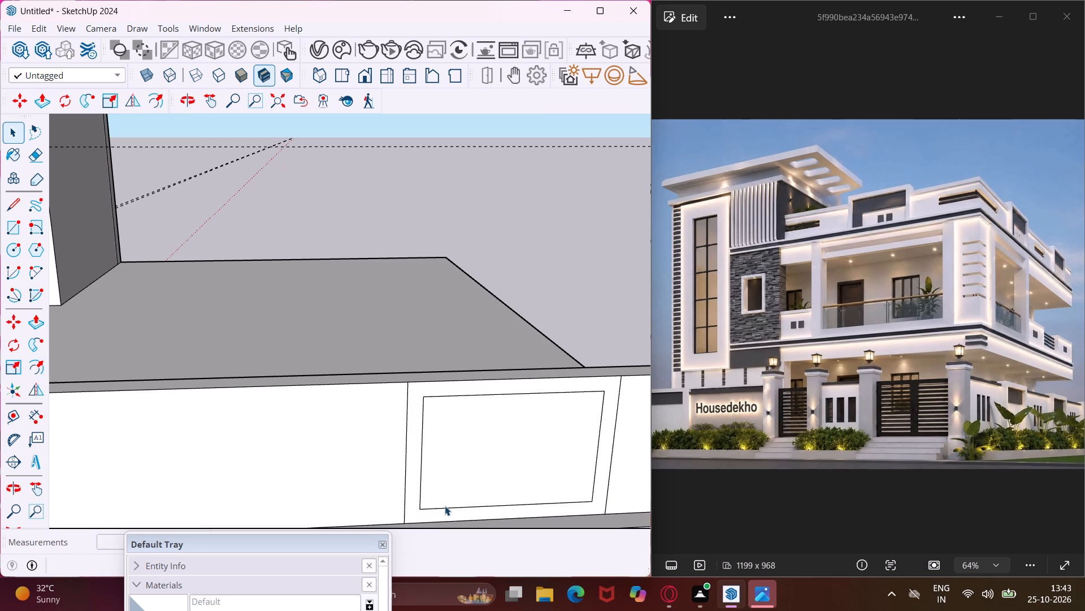
# Move the inner outline's bottom edge down about 3 5/8" to the parapet's base, leaving a three-sided frame.
pyautogui.click(445, 506)
pyautogui.click(446, 507)
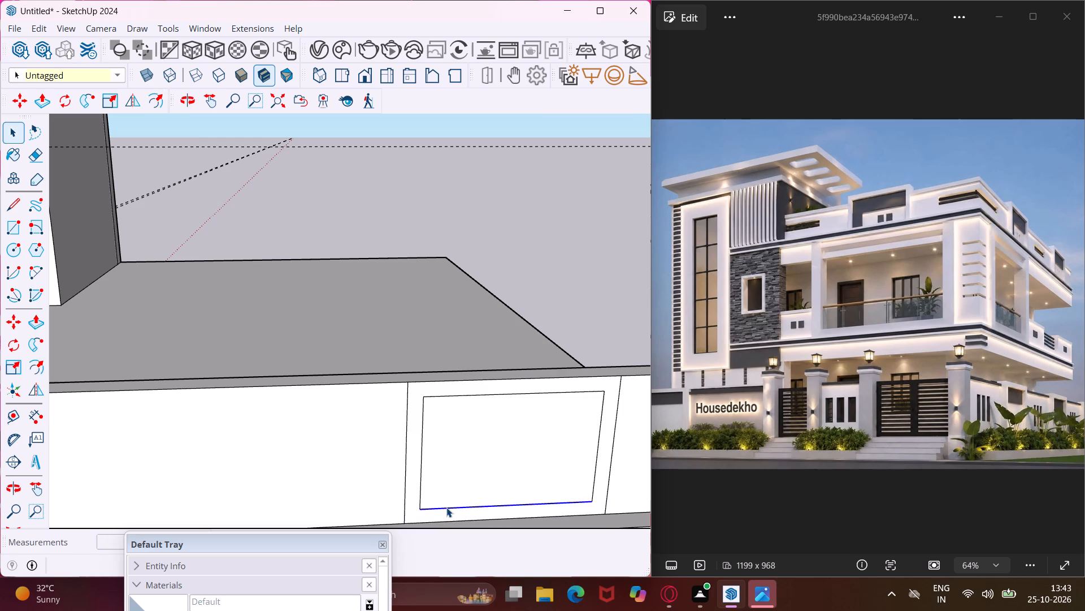
pyautogui.press('m')
pyautogui.click(419, 514)
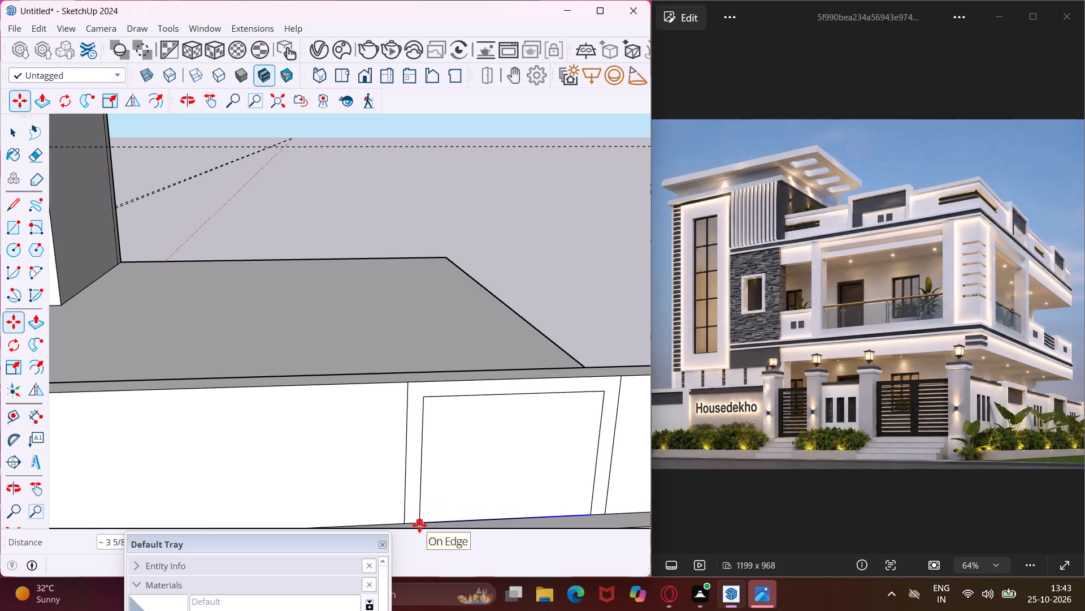
pyautogui.click(419, 525)
pyautogui.press('Escape')
pyautogui.press('space')
# Push/Pull the new three-sided frame face outward from the parapet about 4 5/16".
pyautogui.scroll(4, 408, 417)
pyautogui.click(420, 421)
pyautogui.press('p')
pyautogui.click(420, 421)
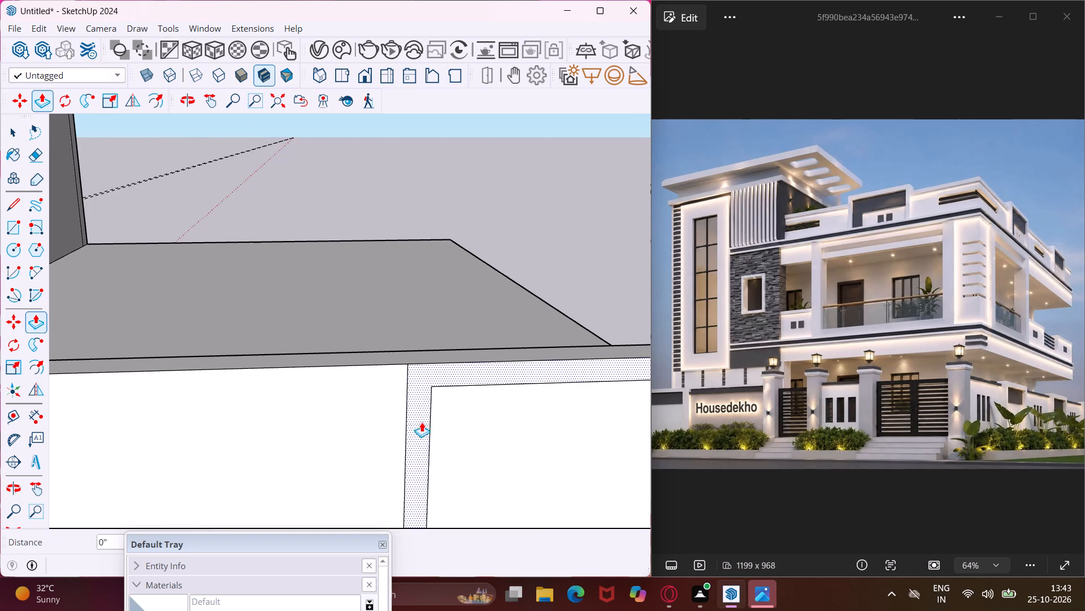
pyautogui.scroll(-5, 424, 428)
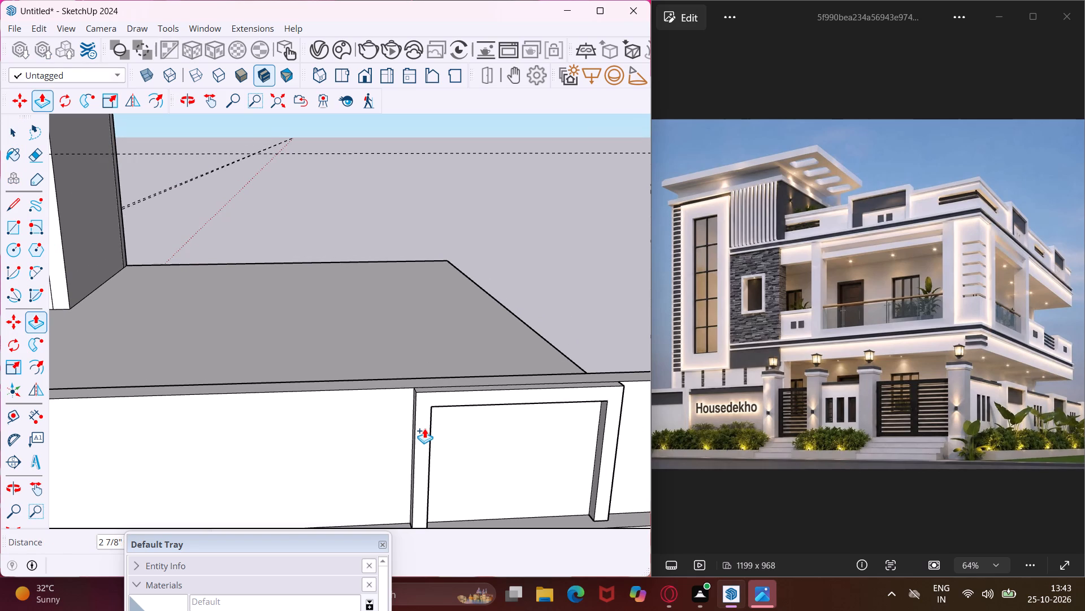
pyautogui.click(426, 431)
# Push/Pull the new frame's top face upward about 3 3/4" above the parapet.
pyautogui.moveTo(423, 435); pyautogui.dragTo(426, 504, button='middle')
pyautogui.scroll(8, 453, 363)
pyautogui.scroll(-2, 427, 417)
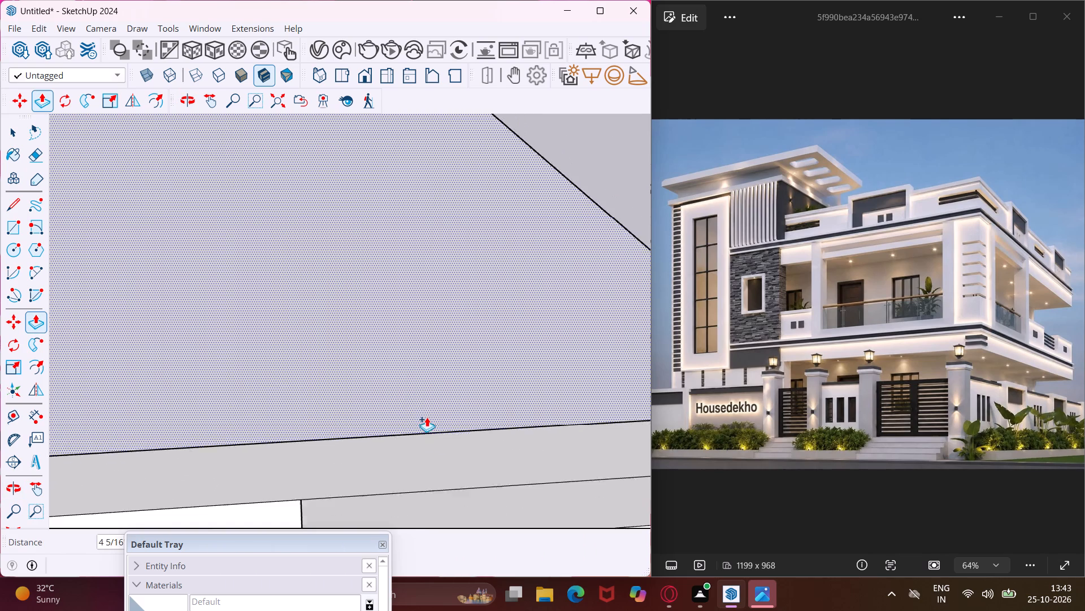
pyautogui.scroll(-2, 427, 417)
pyautogui.click(414, 474)
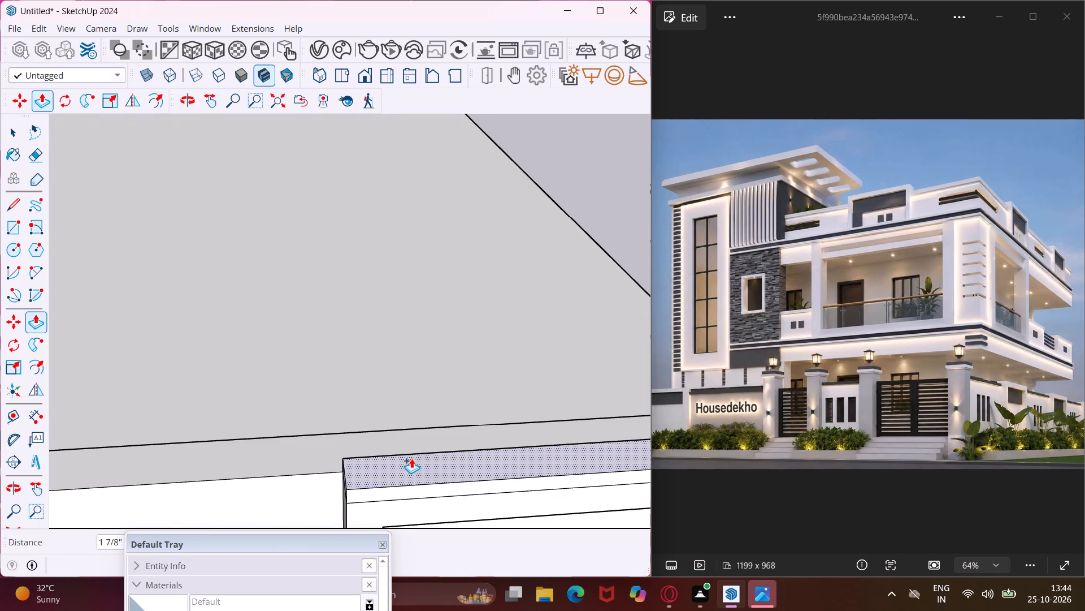
pyautogui.click(406, 445)
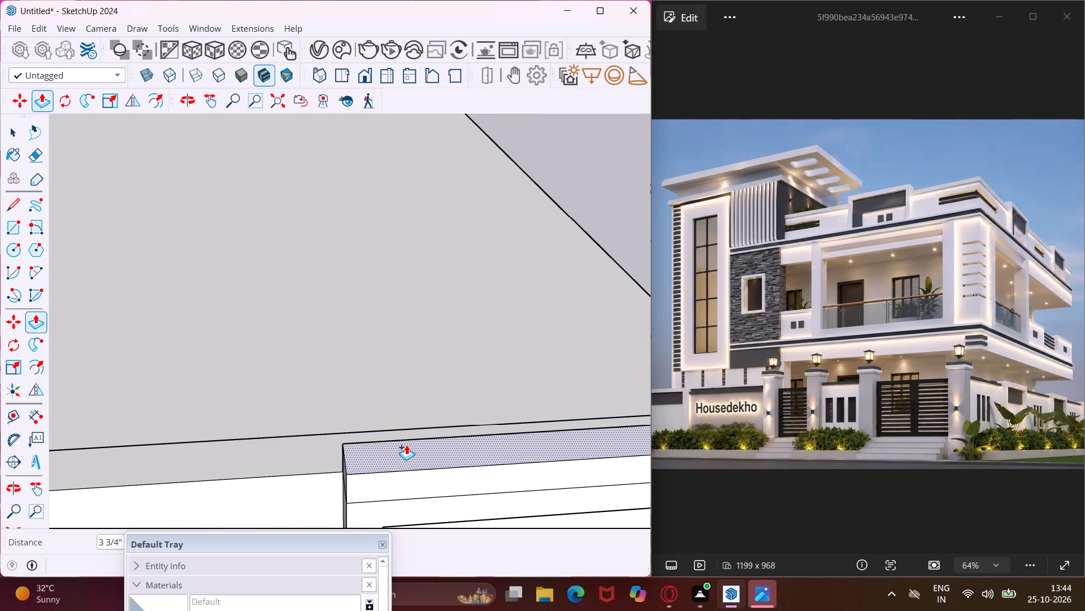
pyautogui.moveTo(406, 442); pyautogui.dragTo(568, 481, button='middle')
pyautogui.moveTo(418, 418); pyautogui.dragTo(516, 428, button='middle')
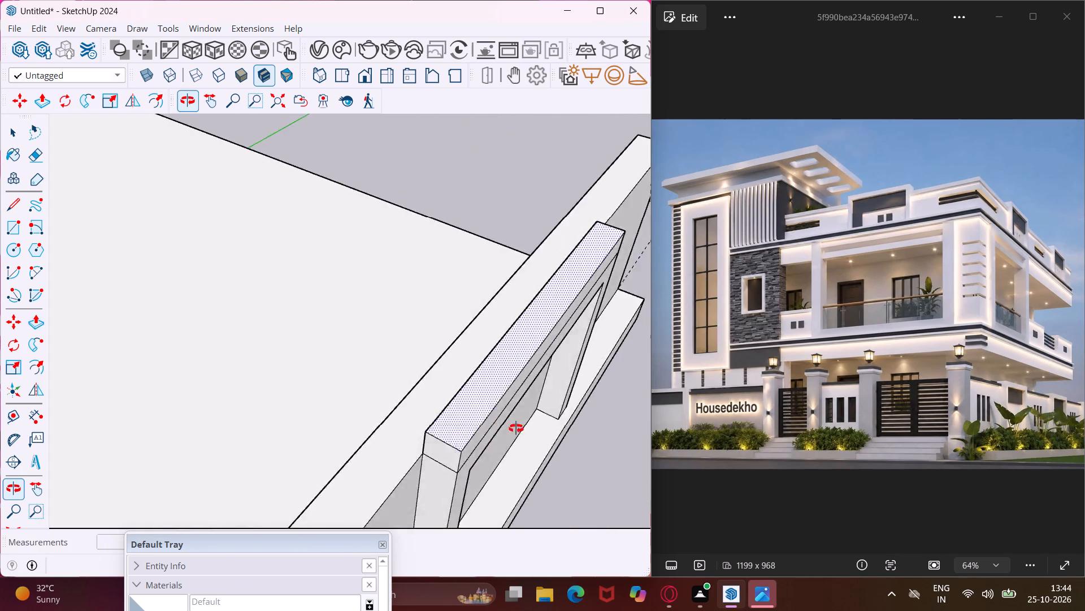
# Push/Pull the back face of the new frame's raised top strip 6" across the parapet's thickness.
pyautogui.moveTo(516, 428); pyautogui.dragTo(626, 402, button='middle')
pyautogui.scroll(7, 494, 357)
pyautogui.click(500, 361)
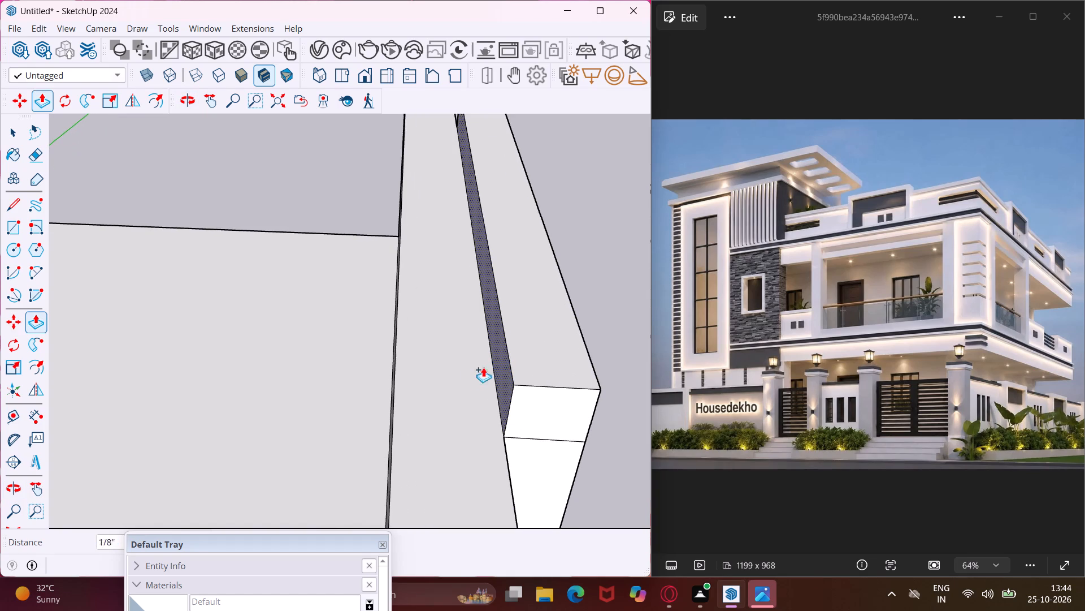
pyautogui.click(396, 441)
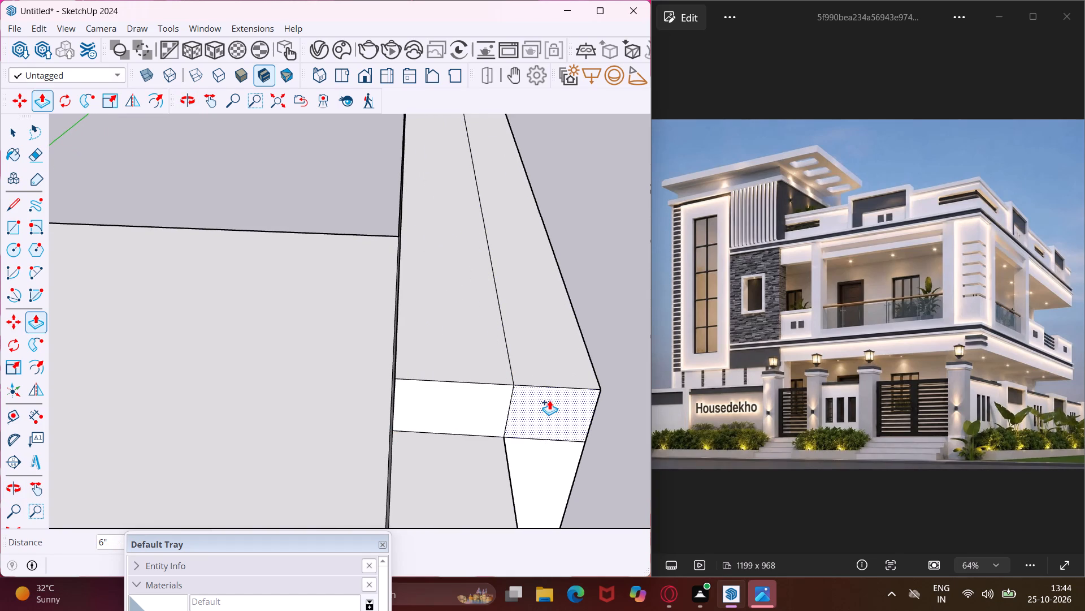
pyautogui.moveTo(549, 400); pyautogui.dragTo(251, 297, button='middle')
pyautogui.scroll(-8, 251, 297)
pyautogui.press('Escape')
pyautogui.press('space')
pyautogui.scroll(5, 327, 307)
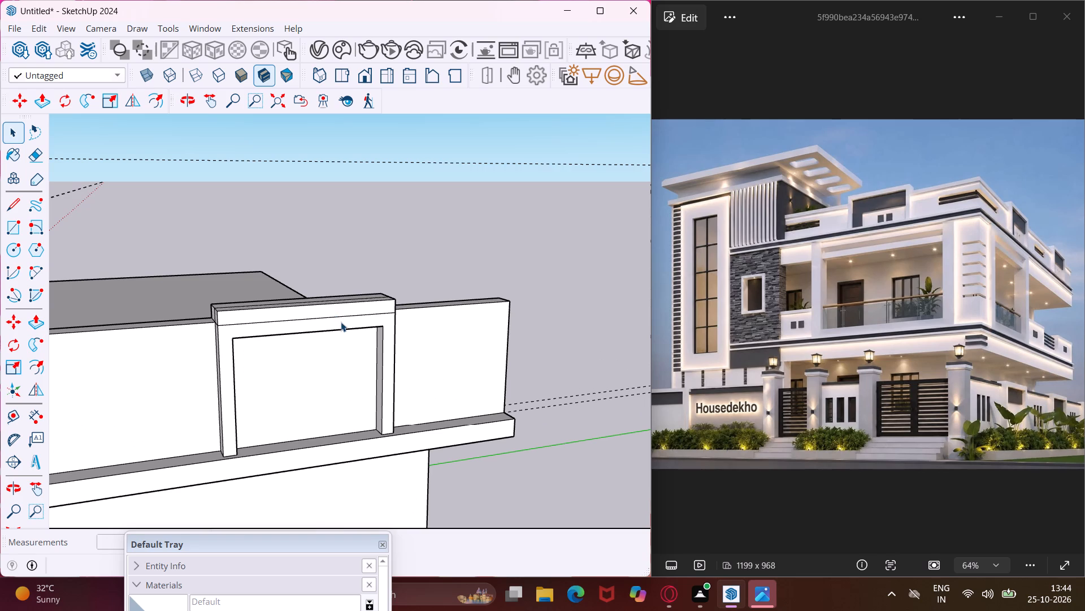
# Push/Pull the underside of the top bar up about 3 7/8" on the side parapet frame with two small square blocks.
pyautogui.scroll(-10, 341, 322)
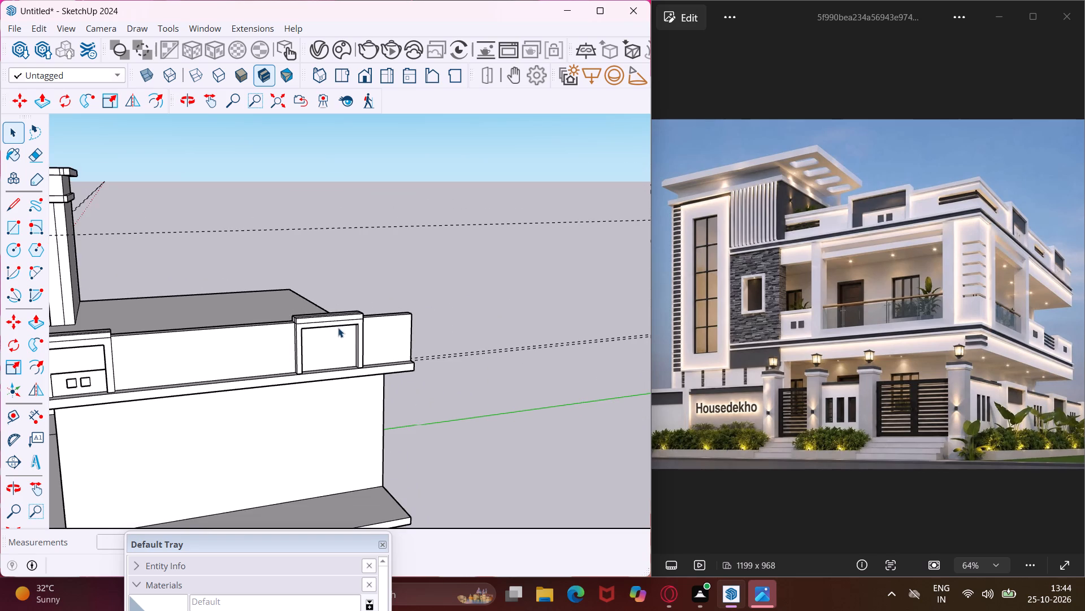
pyautogui.moveTo(344, 330); pyautogui.dragTo(503, 295, button='middle')
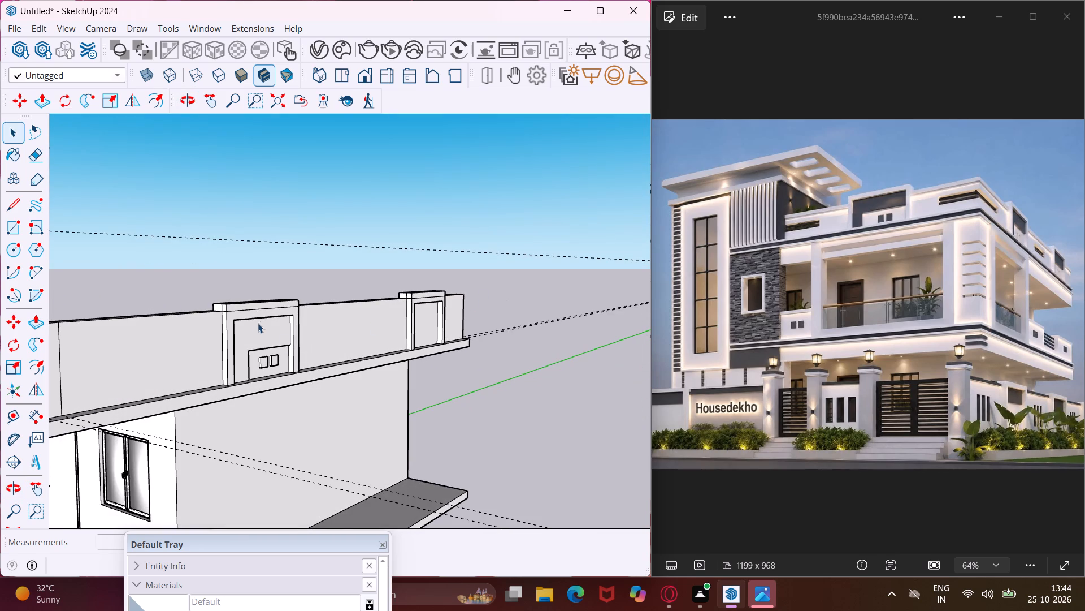
pyautogui.scroll(8, 258, 320)
pyautogui.moveTo(258, 320); pyautogui.dragTo(245, 234, button='middle')
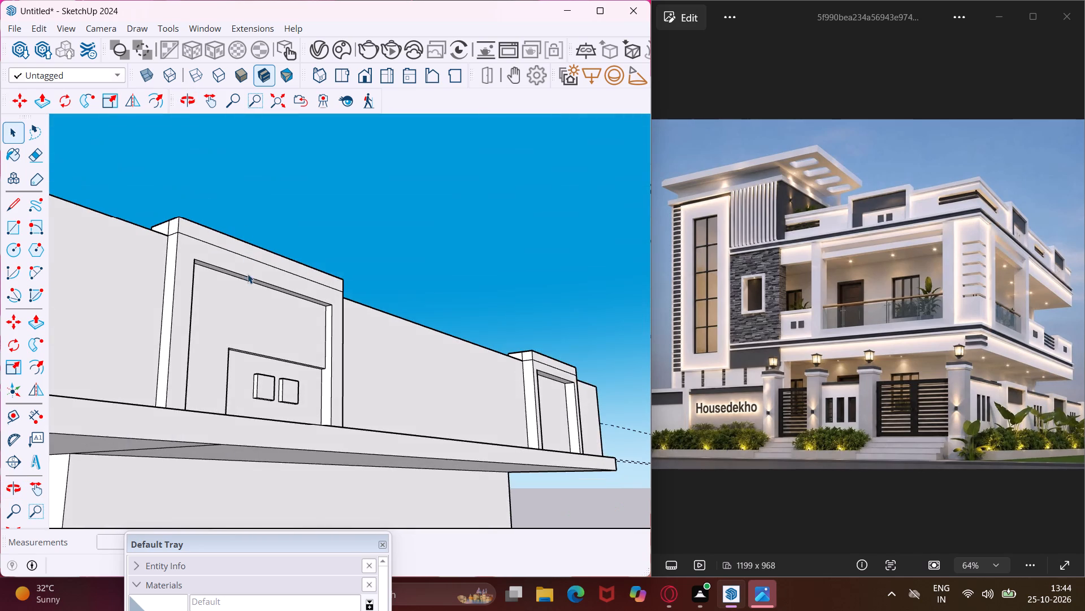
pyautogui.scroll(9, 250, 276)
pyautogui.click(263, 290)
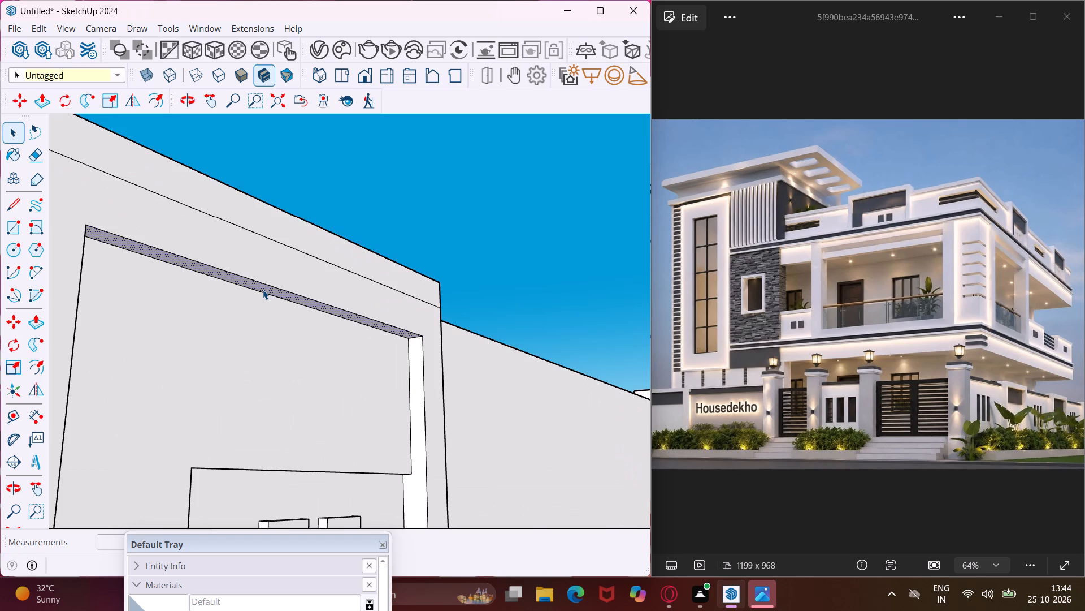
pyautogui.press('p')
pyautogui.click(263, 290)
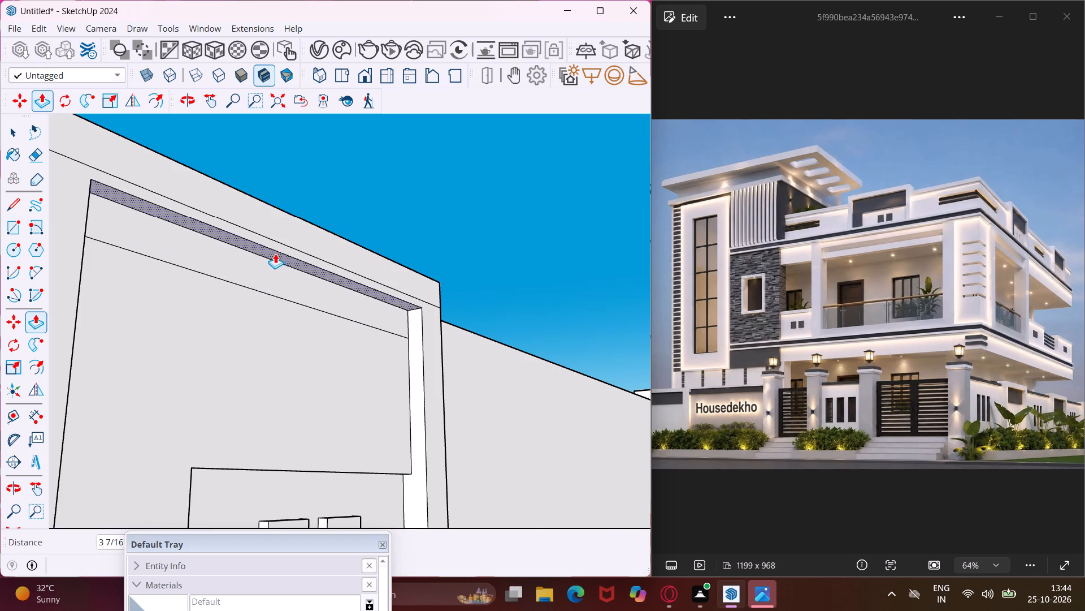
pyautogui.click(276, 252)
pyautogui.scroll(-5, 281, 295)
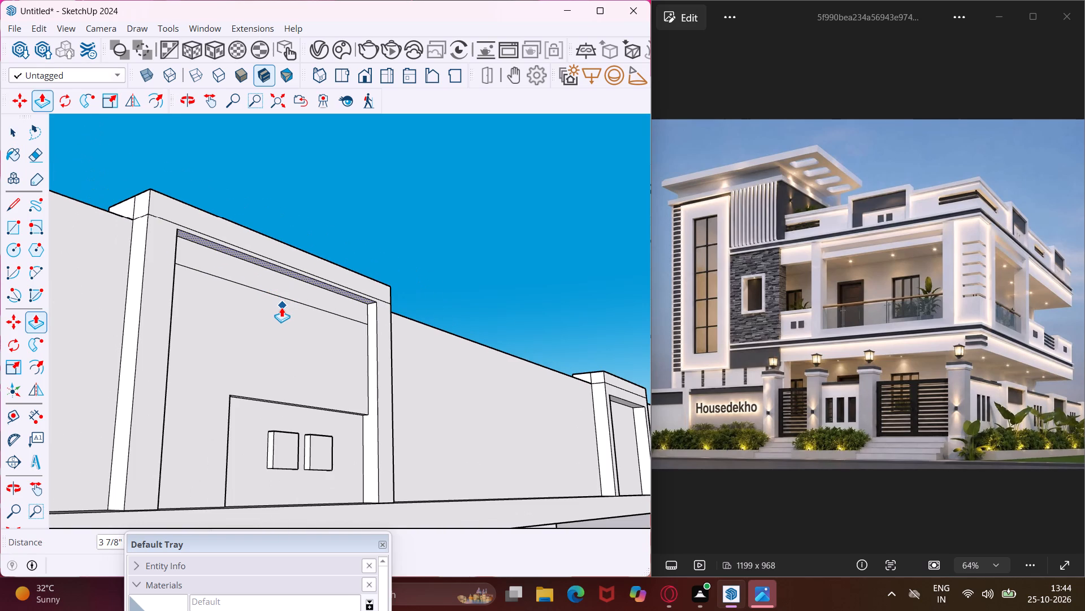
pyautogui.press('`')
pyautogui.press('Escape')
pyautogui.press('space')
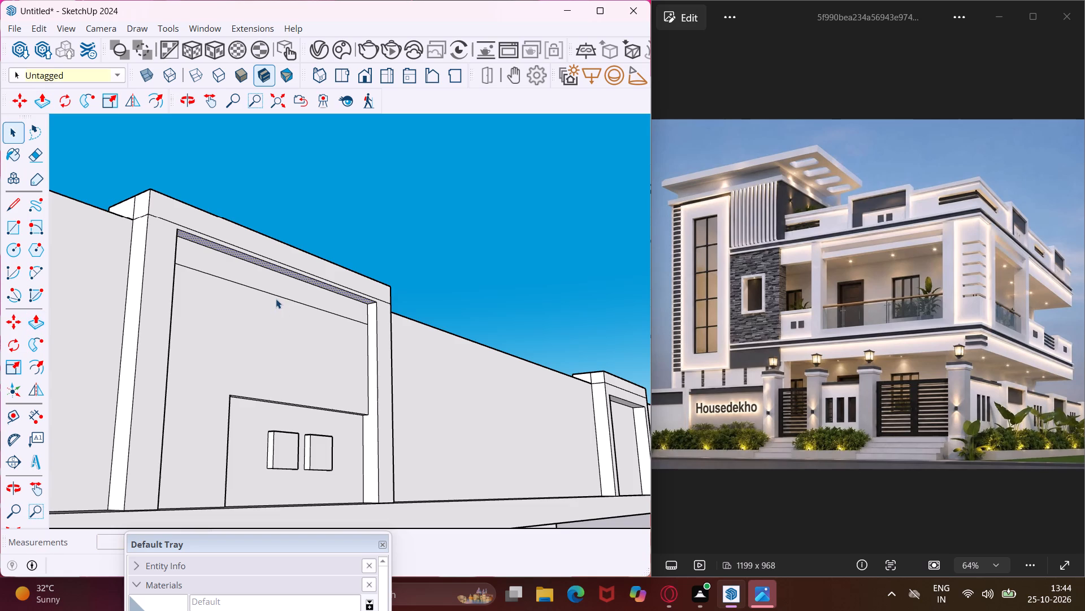
# Erase the leftover horizontal line across the upper part of that side frame's recessed panel.
pyautogui.moveTo(276, 299); pyautogui.dragTo(272, 363, button='middle')
pyautogui.scroll(8, 280, 305)
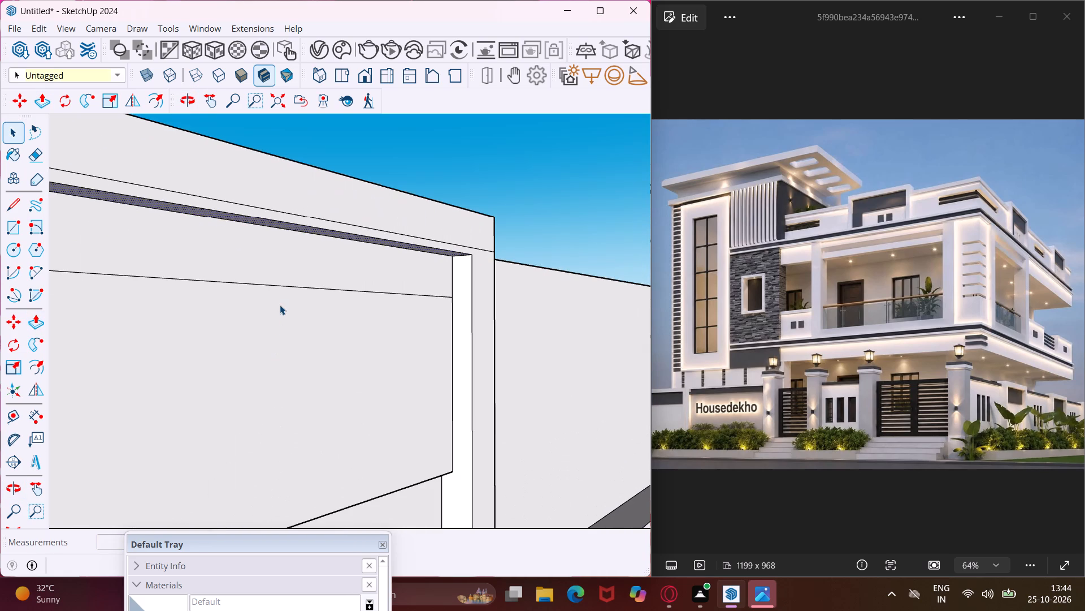
pyautogui.press('e')
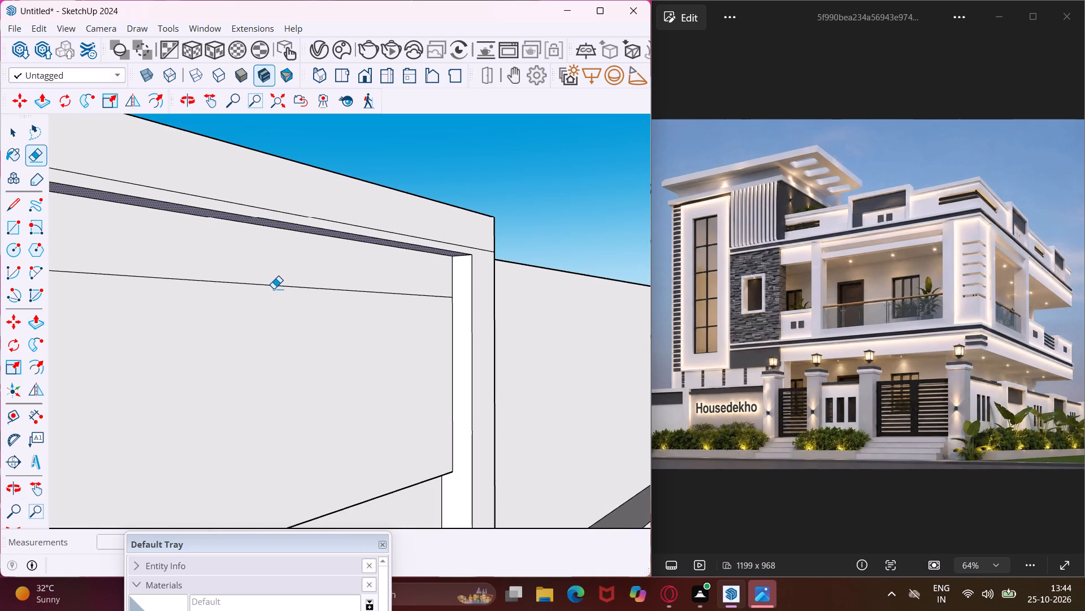
pyautogui.click(274, 289)
pyautogui.scroll(-6, 274, 290)
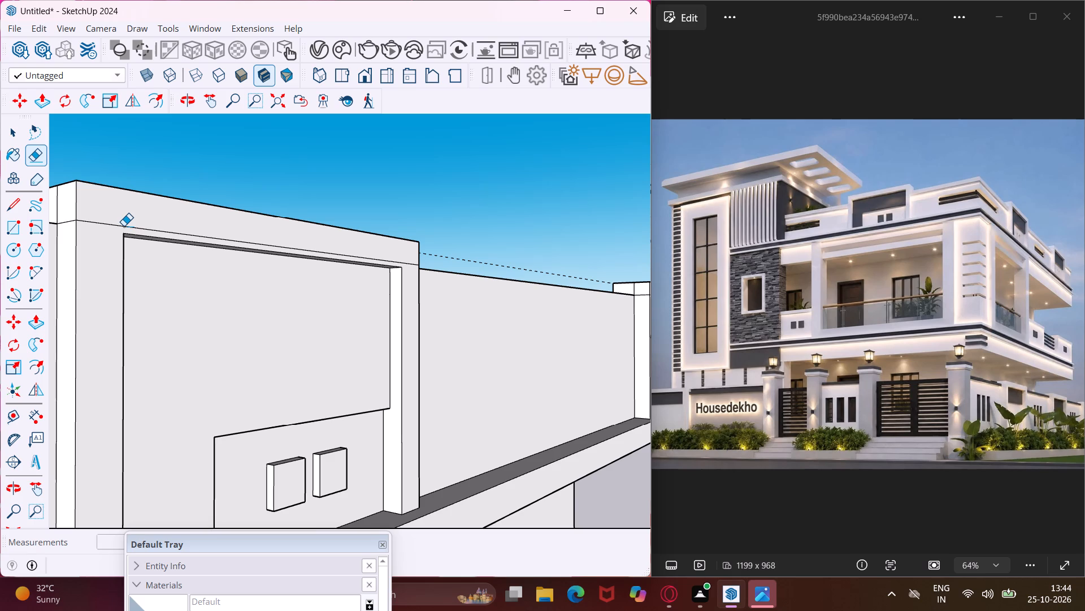
# Push/Pull the underside of the front parapet frame's top bar up about 3 13/16".
pyautogui.moveTo(124, 226); pyautogui.dragTo(237, 261, button='middle')
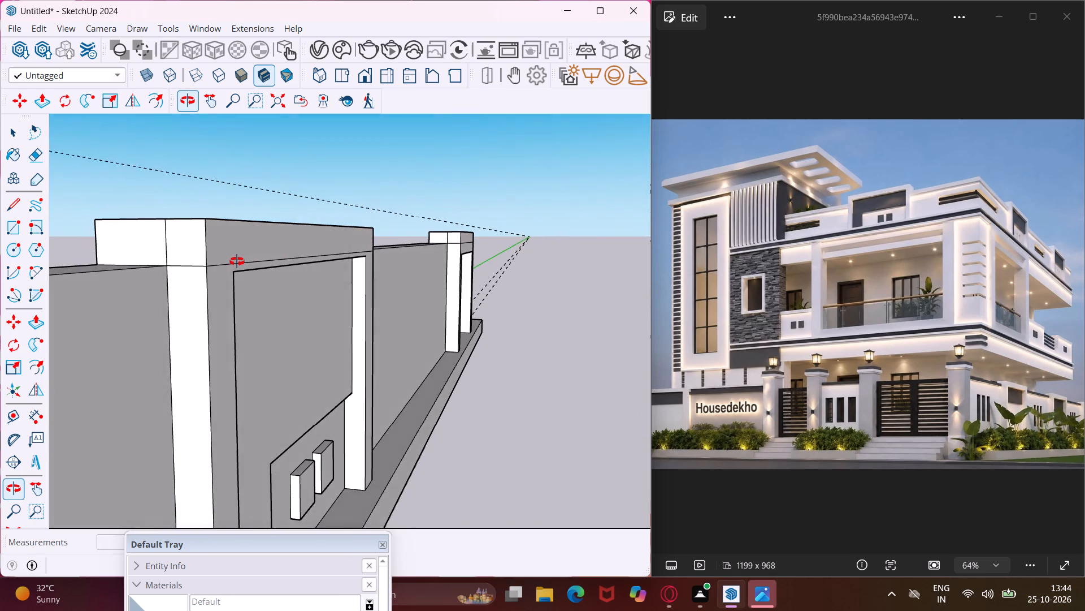
pyautogui.moveTo(237, 261); pyautogui.dragTo(331, 276, button='middle')
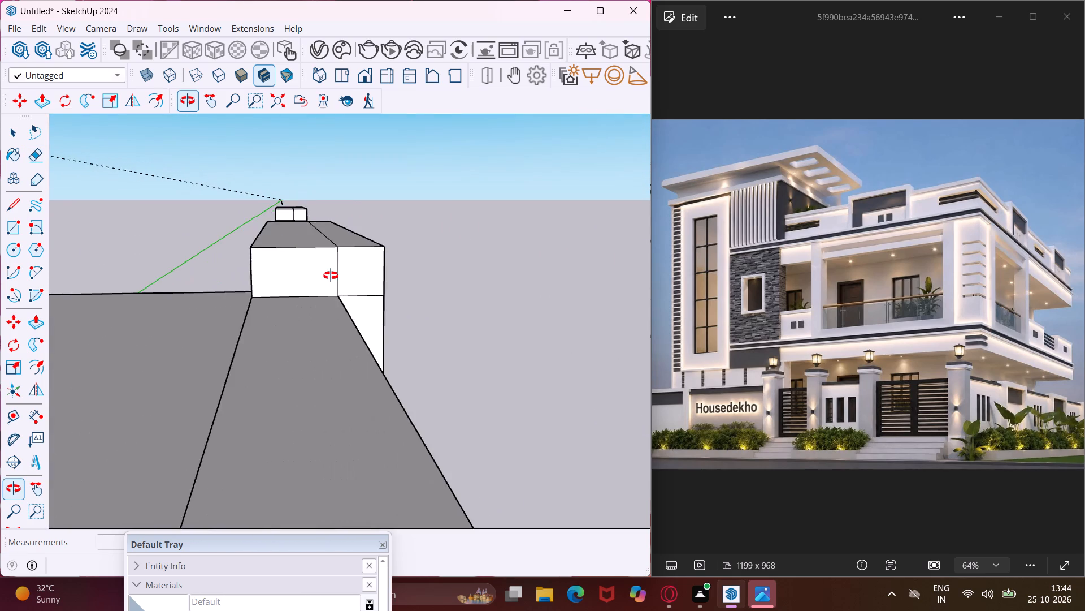
pyautogui.moveTo(331, 276); pyautogui.dragTo(346, 273, button='middle')
pyautogui.scroll(-4, 331, 261)
pyautogui.moveTo(377, 258); pyautogui.dragTo(354, 250, button='middle')
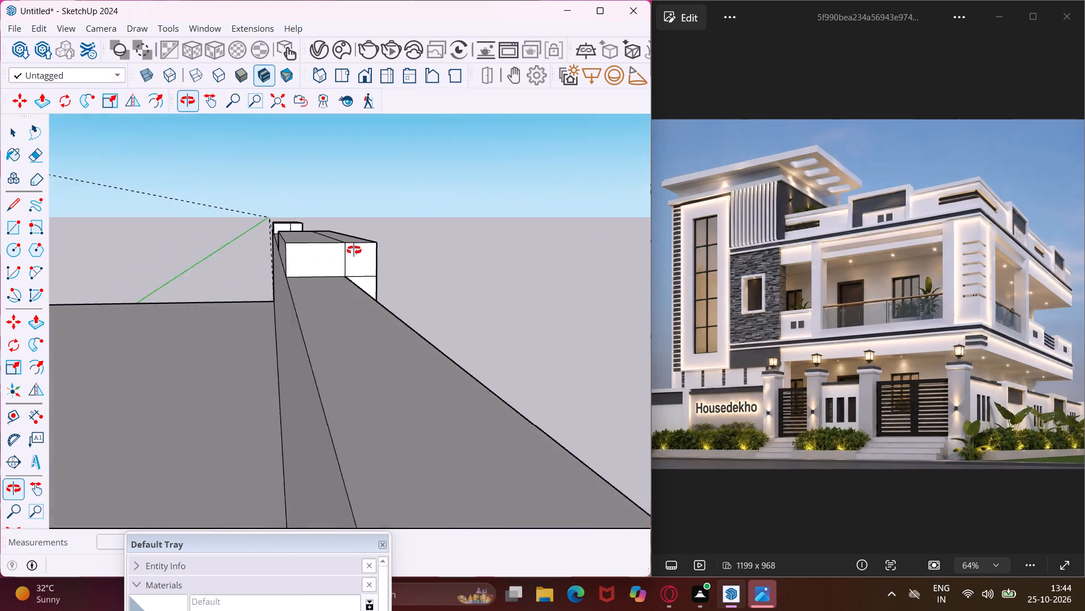
pyautogui.moveTo(354, 250); pyautogui.dragTo(283, 227, button='middle')
pyautogui.scroll(-11, 283, 227)
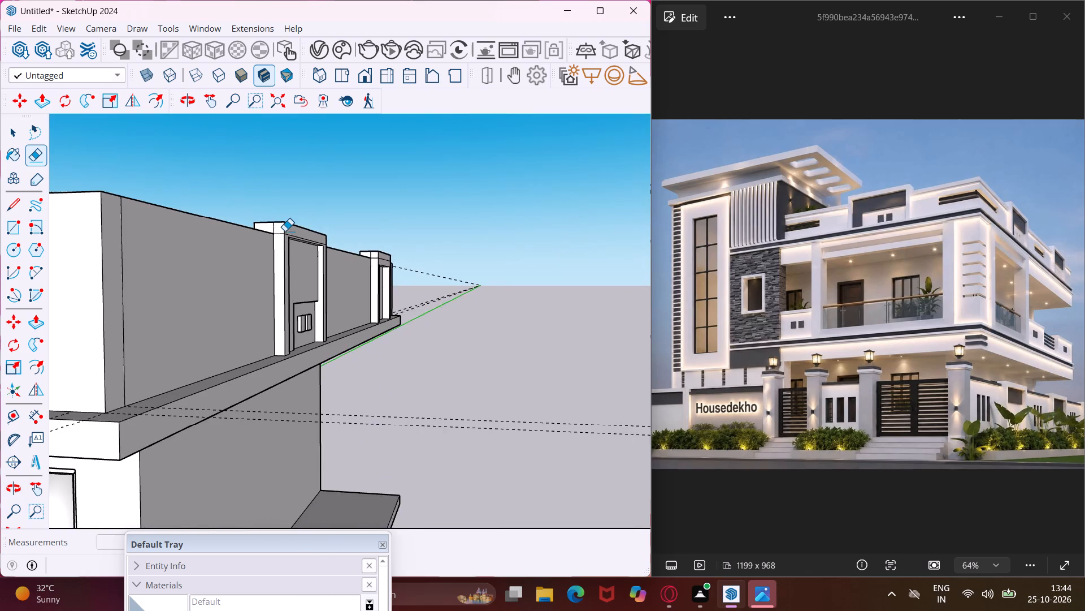
pyautogui.moveTo(285, 231); pyautogui.dragTo(452, 230, button='middle')
pyautogui.scroll(1, 452, 230)
pyautogui.scroll(-10, 452, 229)
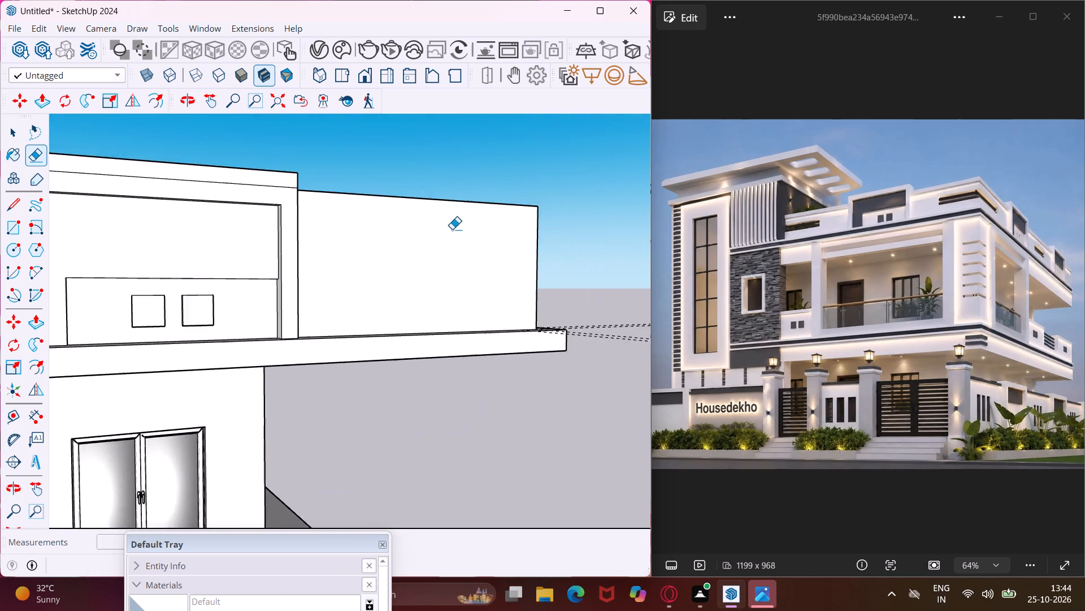
pyautogui.scroll(-4, 452, 230)
pyautogui.press('Escape')
pyautogui.press('space')
pyautogui.scroll(8, 255, 201)
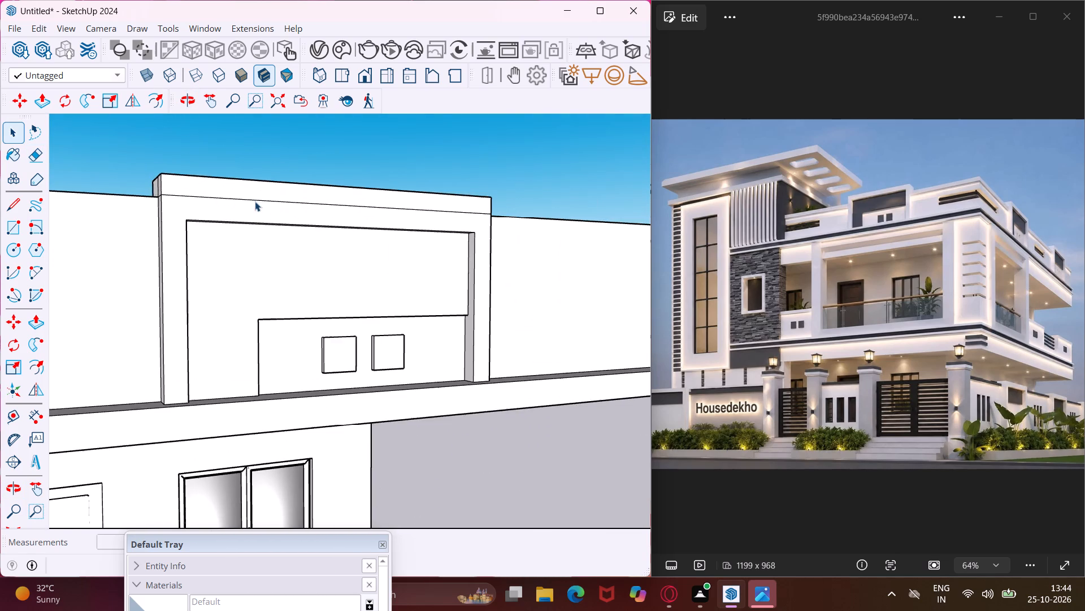
pyautogui.moveTo(255, 201); pyautogui.dragTo(264, 135, button='middle')
pyautogui.scroll(8, 314, 216)
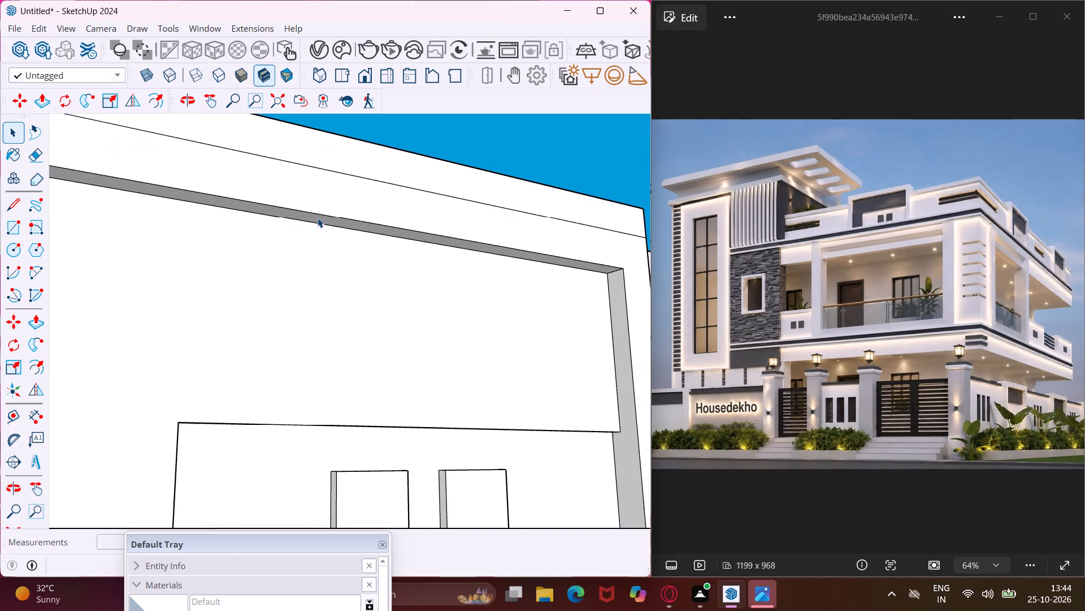
pyautogui.click(318, 218)
pyautogui.press('p')
pyautogui.click(318, 218)
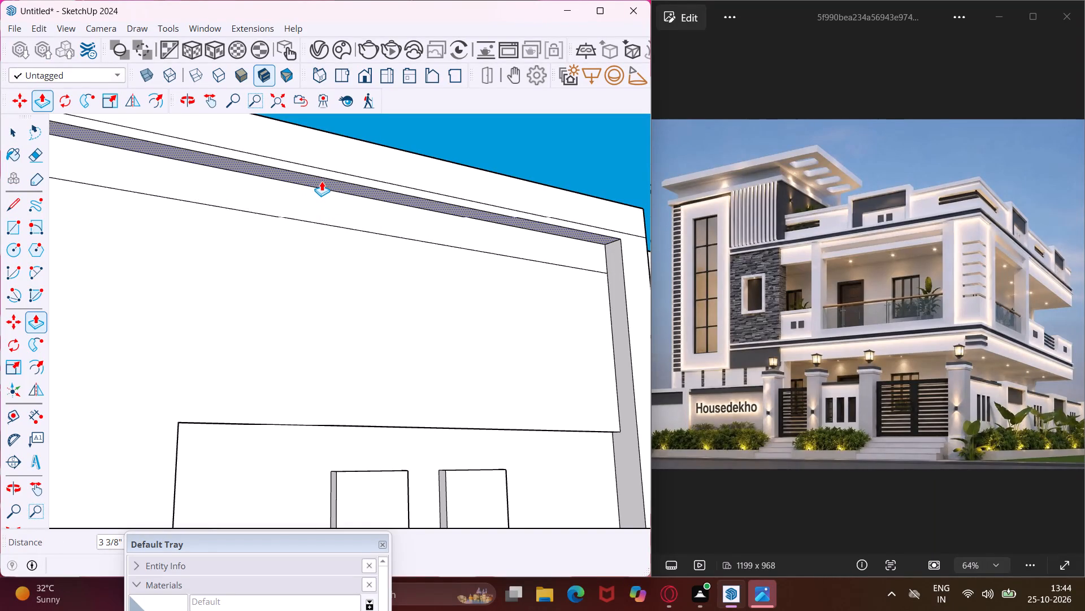
pyautogui.click(319, 176)
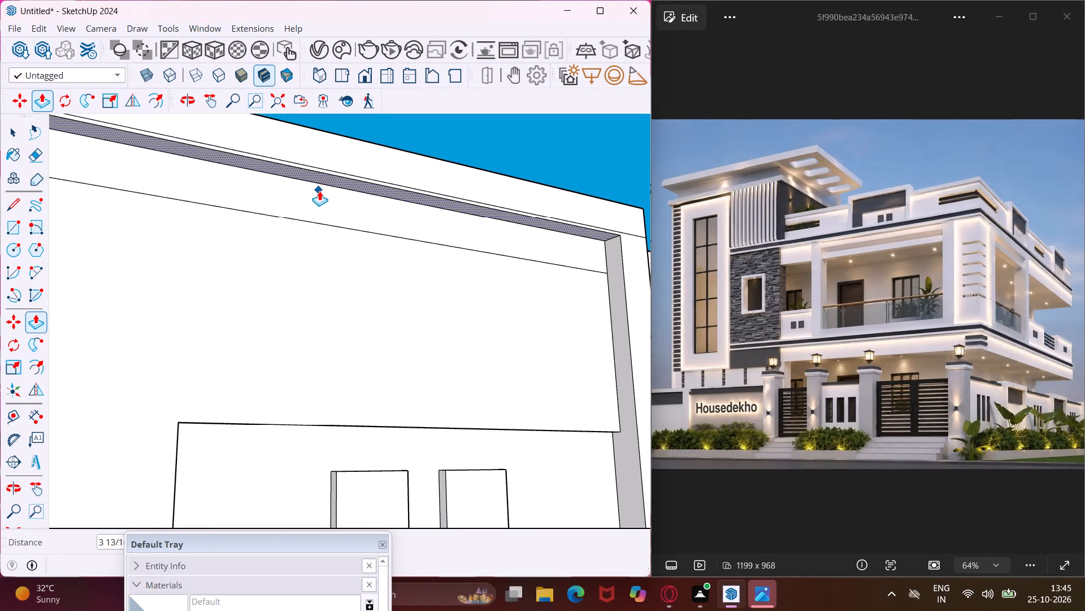
pyautogui.press('Escape')
pyautogui.press('space')
# Erase the leftover horizontal lines on the front parapet frame's recessed panel and on the front face of its top bar.
pyautogui.moveTo(342, 222); pyautogui.dragTo(353, 313, button='middle')
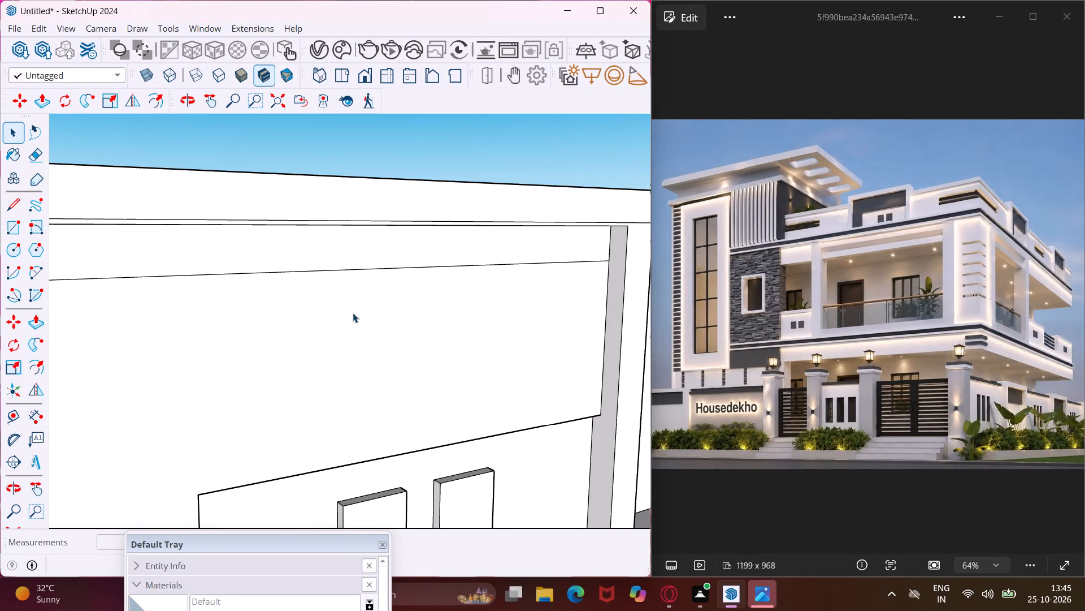
pyautogui.press('e')
pyautogui.click(346, 267)
pyautogui.click(348, 269)
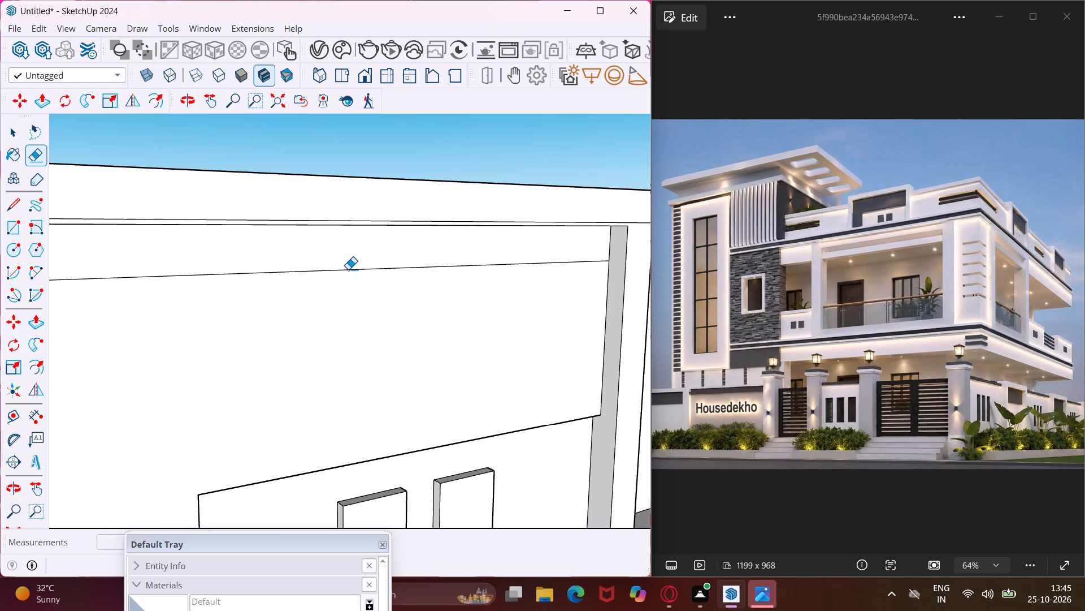
pyautogui.scroll(3, 364, 217)
pyautogui.click(364, 221)
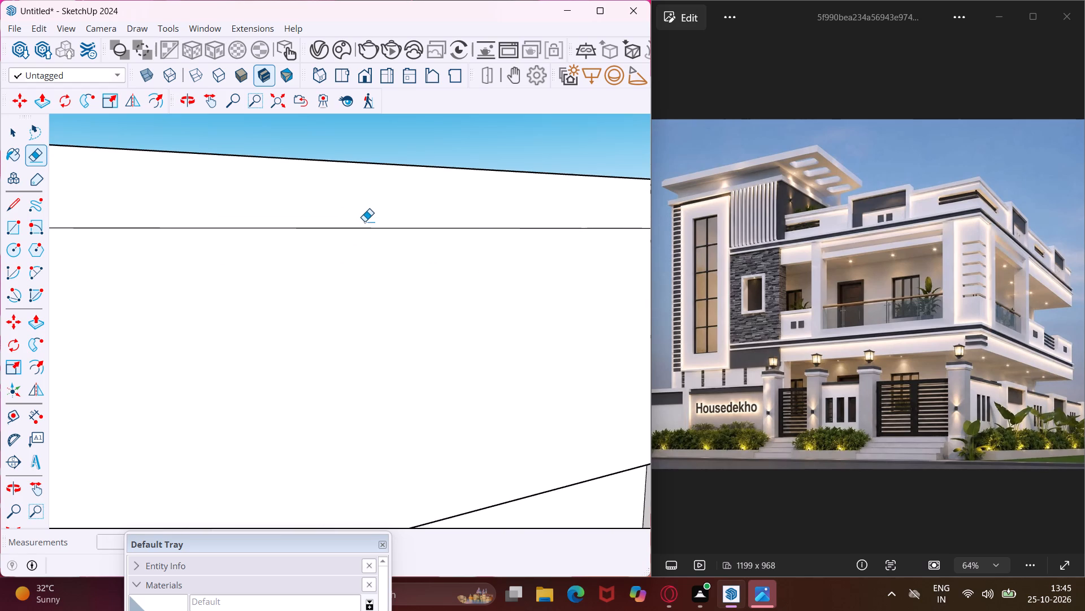
pyautogui.scroll(-9, 376, 210)
pyautogui.moveTo(448, 213); pyautogui.dragTo(392, 243, button='middle')
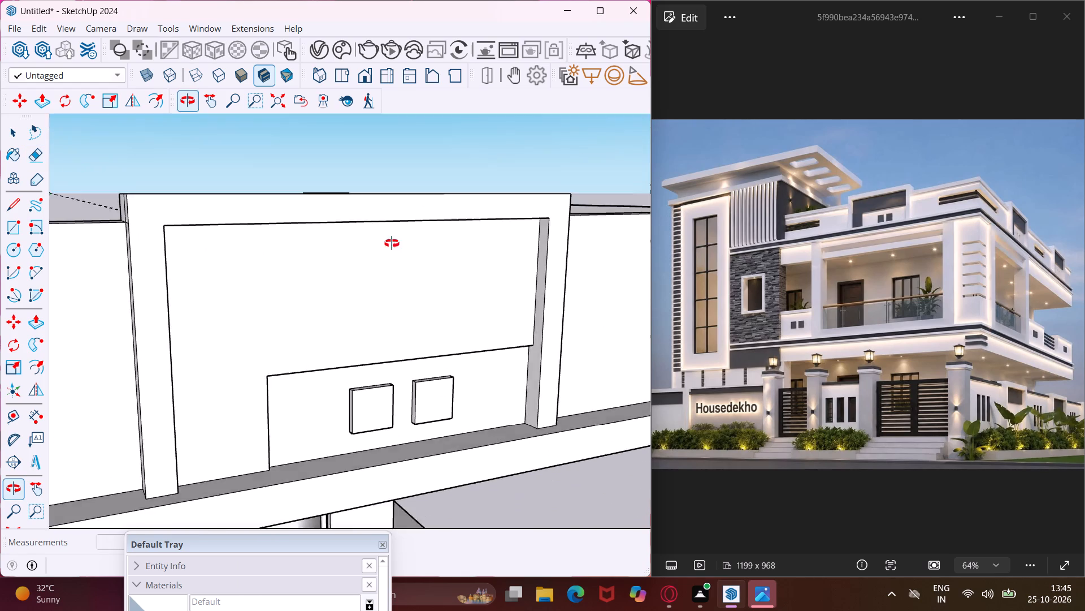
# Erase the horizontal seam line on the outer face of the top bar of the side parapet frame with two blocks.
pyautogui.moveTo(392, 243); pyautogui.dragTo(247, 299, button='middle')
pyautogui.scroll(-13, 234, 298)
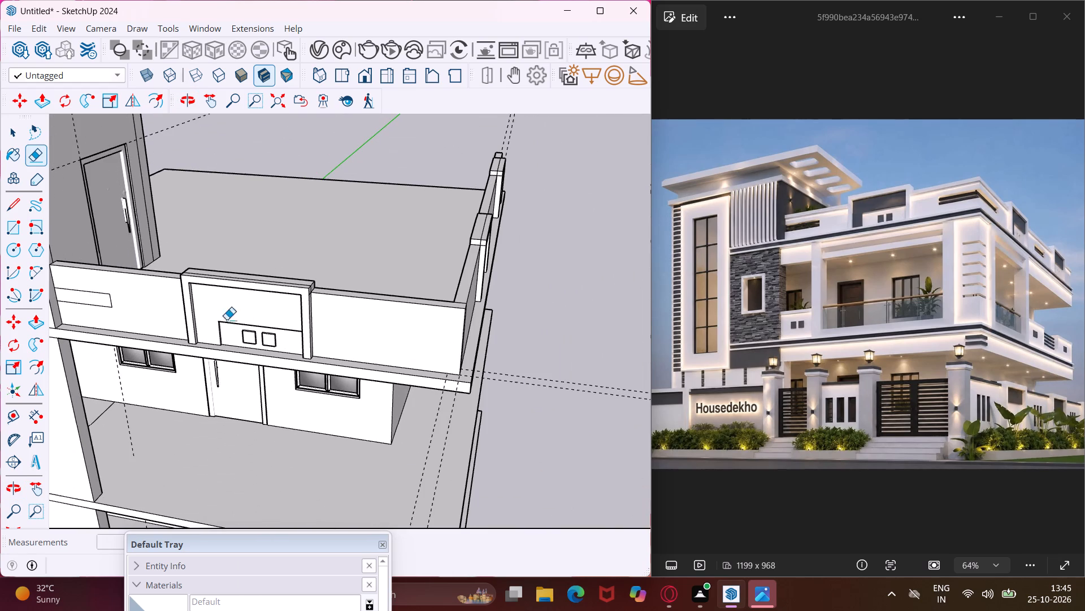
pyautogui.moveTo(536, 270); pyautogui.dragTo(371, 266, button='middle')
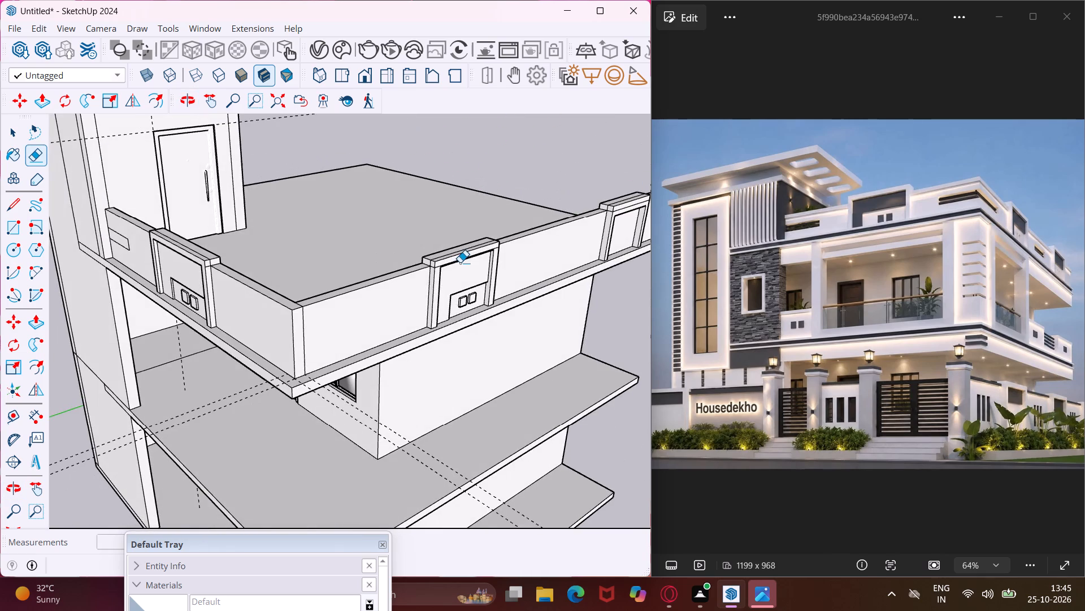
pyautogui.scroll(4, 472, 263)
pyautogui.scroll(15, 426, 274)
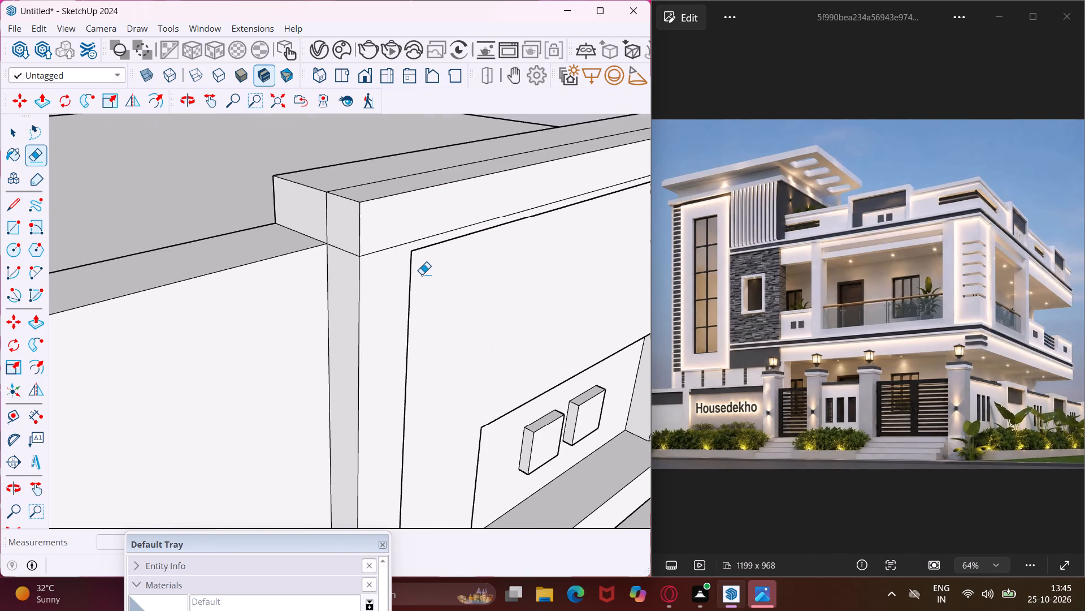
pyautogui.click(391, 249)
pyautogui.scroll(-4, 390, 246)
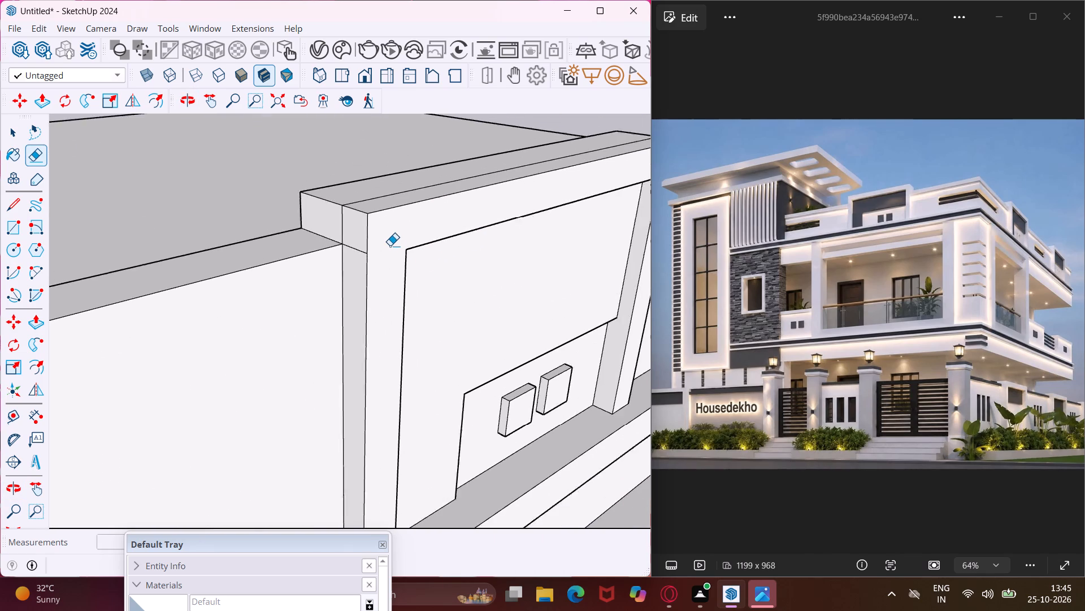
pyautogui.scroll(-1, 390, 246)
pyautogui.moveTo(452, 266); pyautogui.dragTo(438, 145, button='middle')
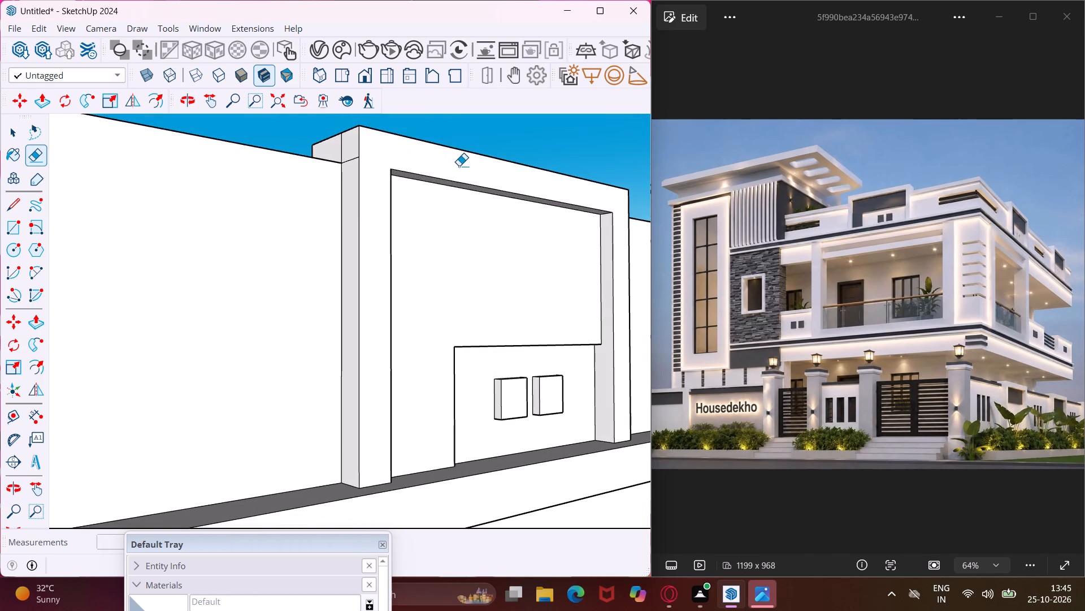
pyautogui.press('Escape')
pyautogui.press('space')
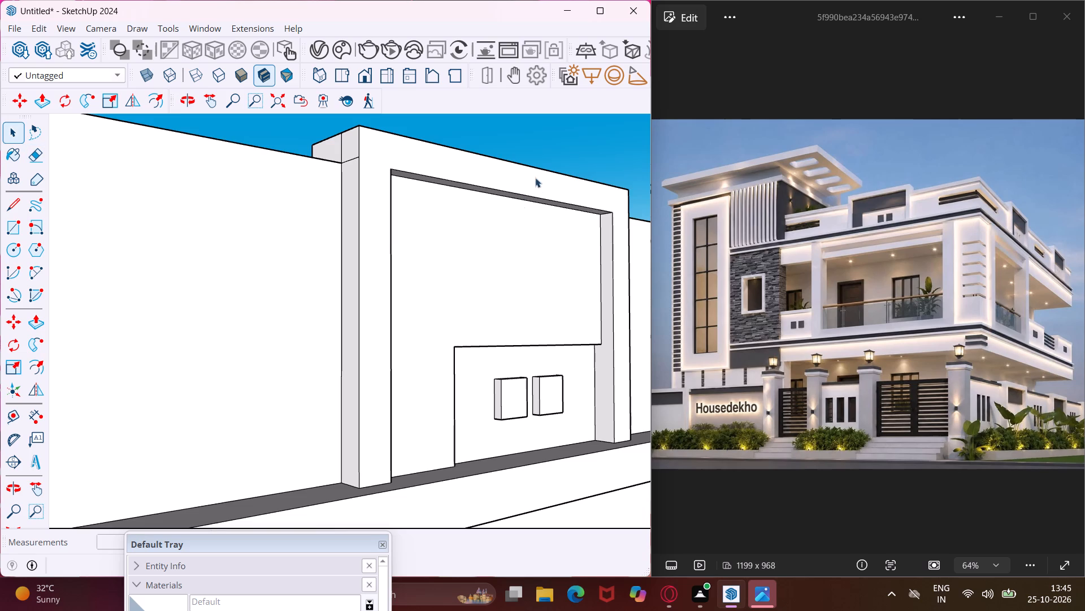
# Erase the lengthwise seam line on the top face of that side parapet frame.
pyautogui.moveTo(531, 168); pyautogui.dragTo(513, 364, button='middle')
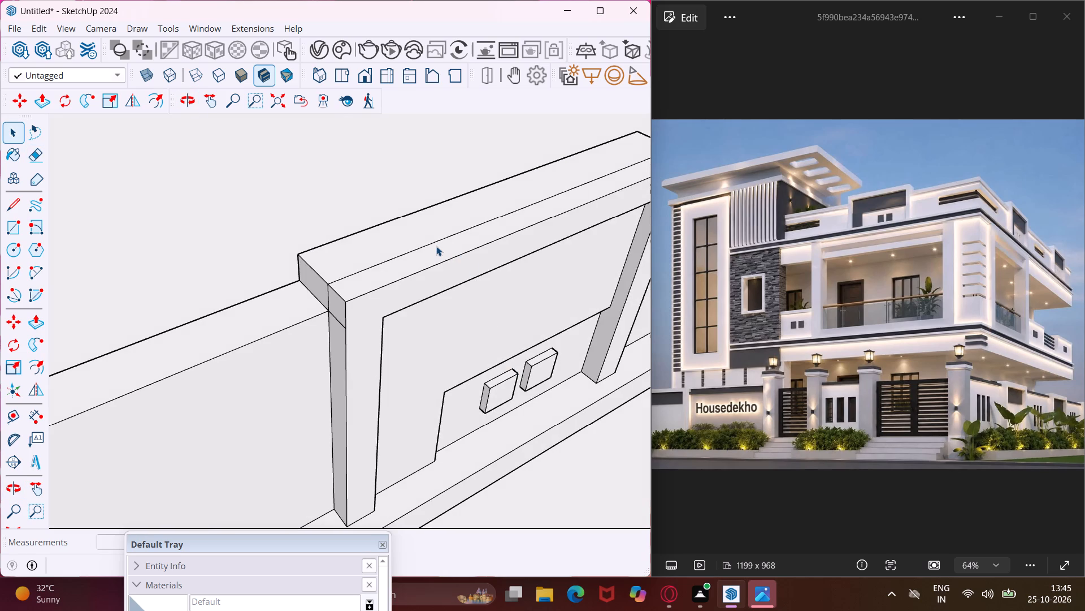
pyautogui.press('e')
pyautogui.click(425, 243)
pyautogui.click(429, 243)
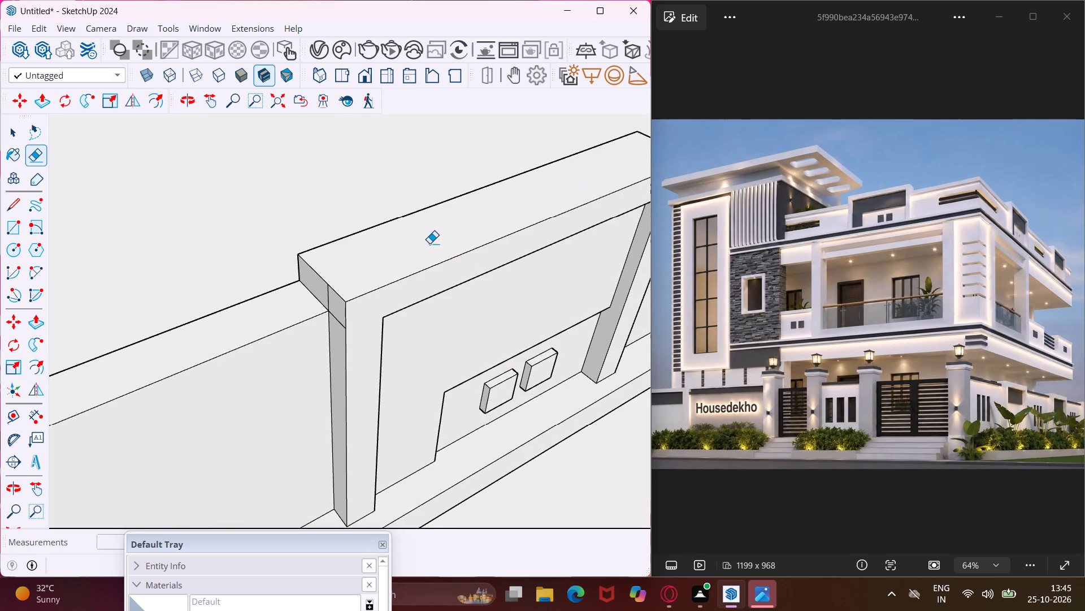
pyautogui.press('Escape')
pyautogui.press('space')
pyautogui.click(429, 243)
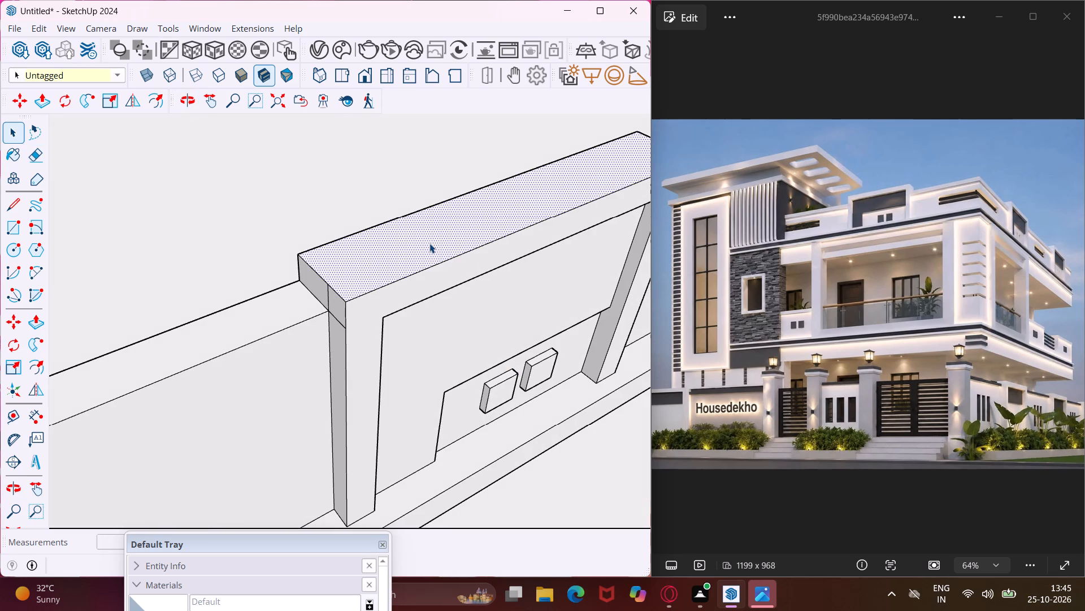
# Push/Pull the top face of the side parapet frame with two blocks up 4".
pyautogui.press('p')
pyautogui.click(429, 243)
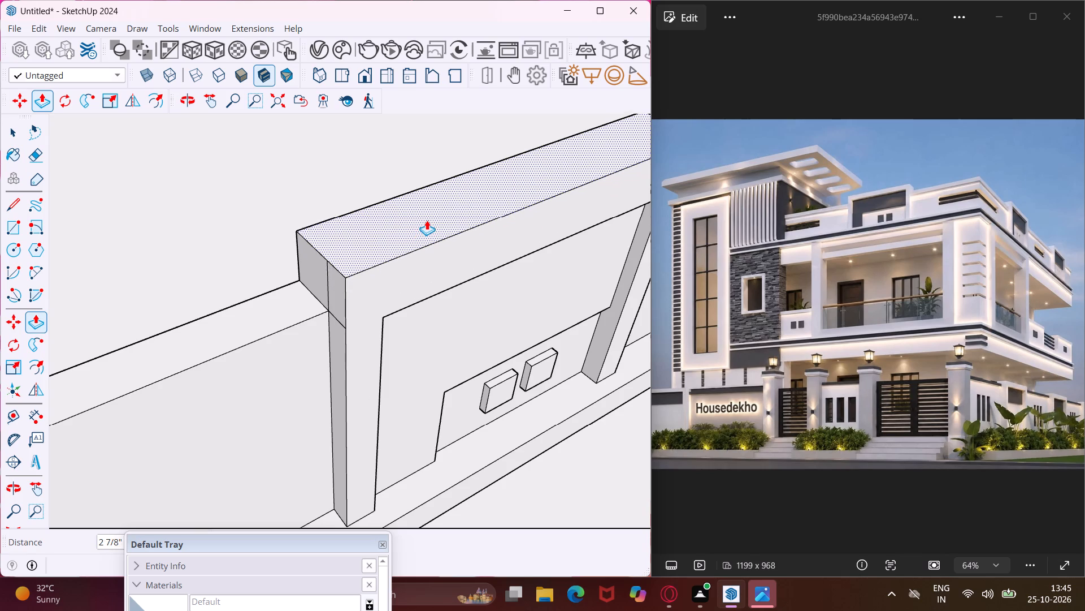
pyautogui.click(427, 210)
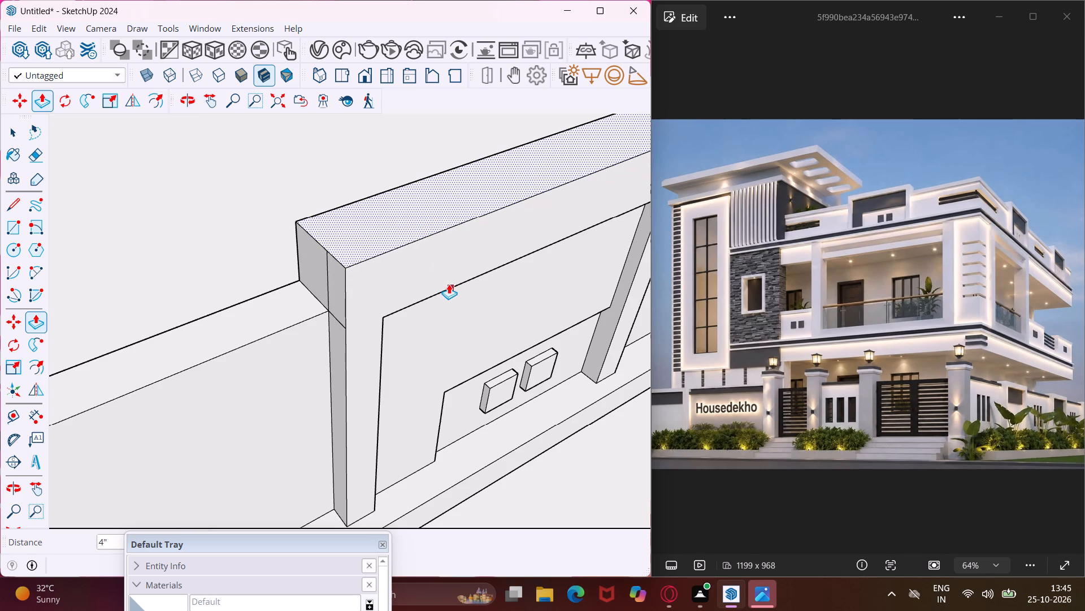
pyautogui.press('Escape')
# Push/Pull the underside of that side frame's top bar up 2 1/2".
pyautogui.moveTo(461, 304); pyautogui.dragTo(381, 109, button='middle')
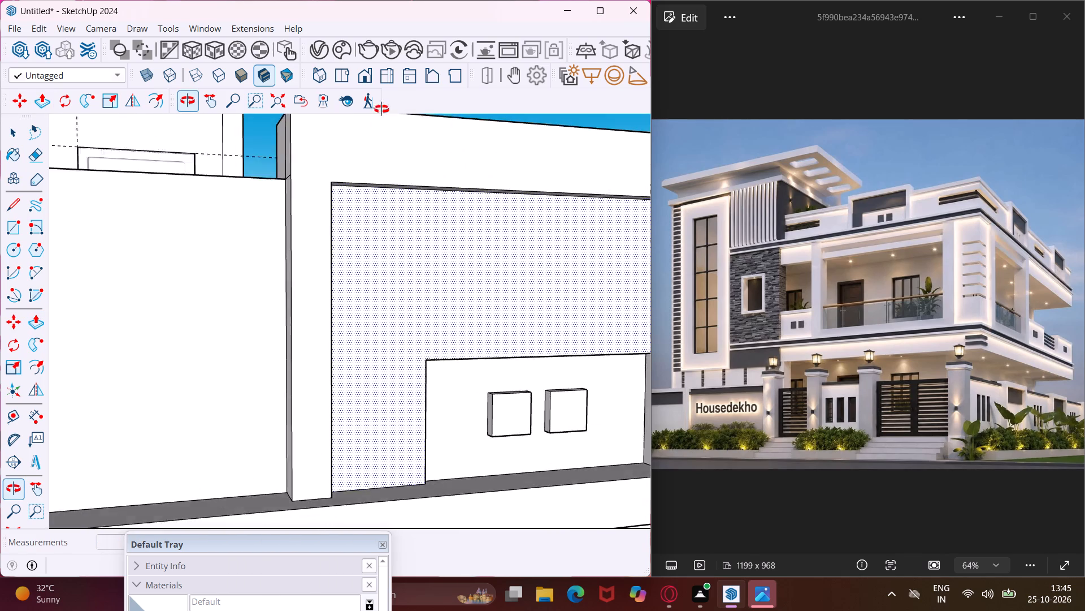
pyautogui.moveTo(381, 109); pyautogui.dragTo(381, 88, button='middle')
pyautogui.scroll(6, 475, 187)
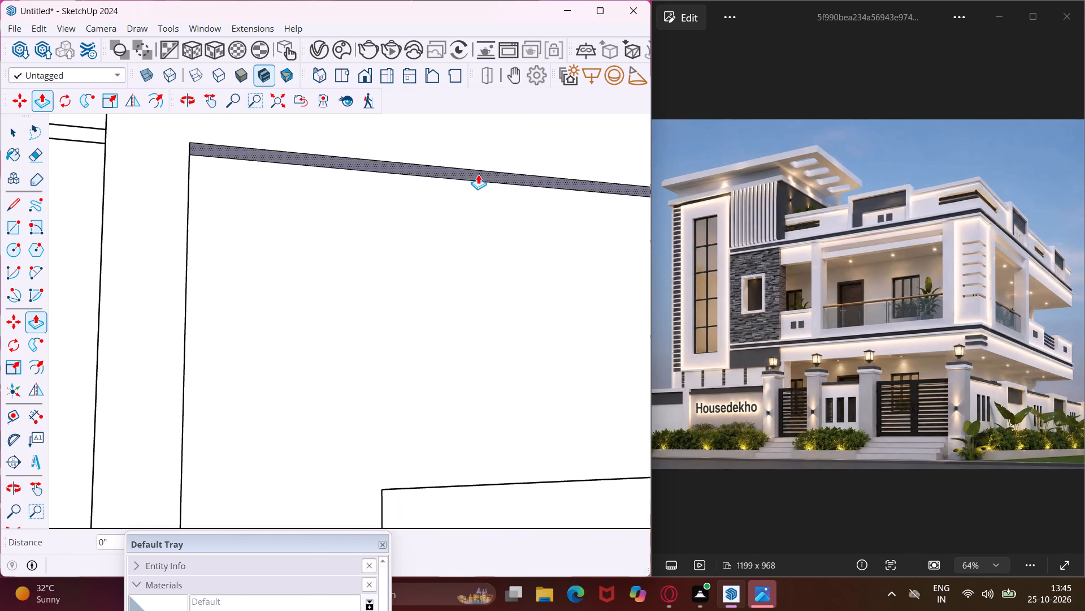
pyautogui.click(478, 174)
pyautogui.click(478, 137)
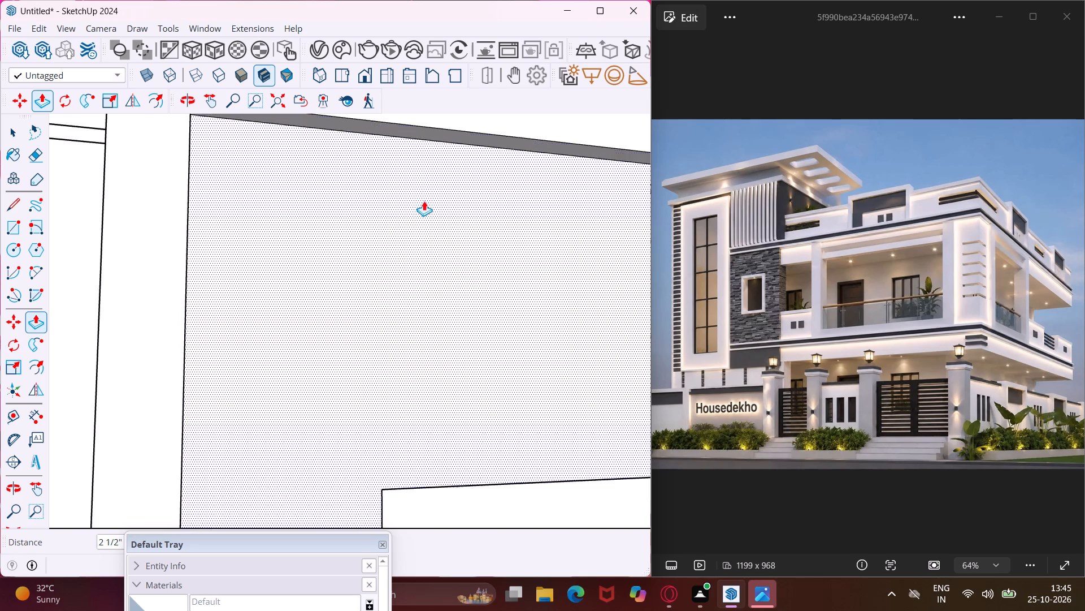
# Push/Pull the outer strip of the front parapet frame's top face up 5 3/8".
pyautogui.moveTo(427, 248); pyautogui.dragTo(414, 386, button='middle')
pyautogui.scroll(-10, 396, 357)
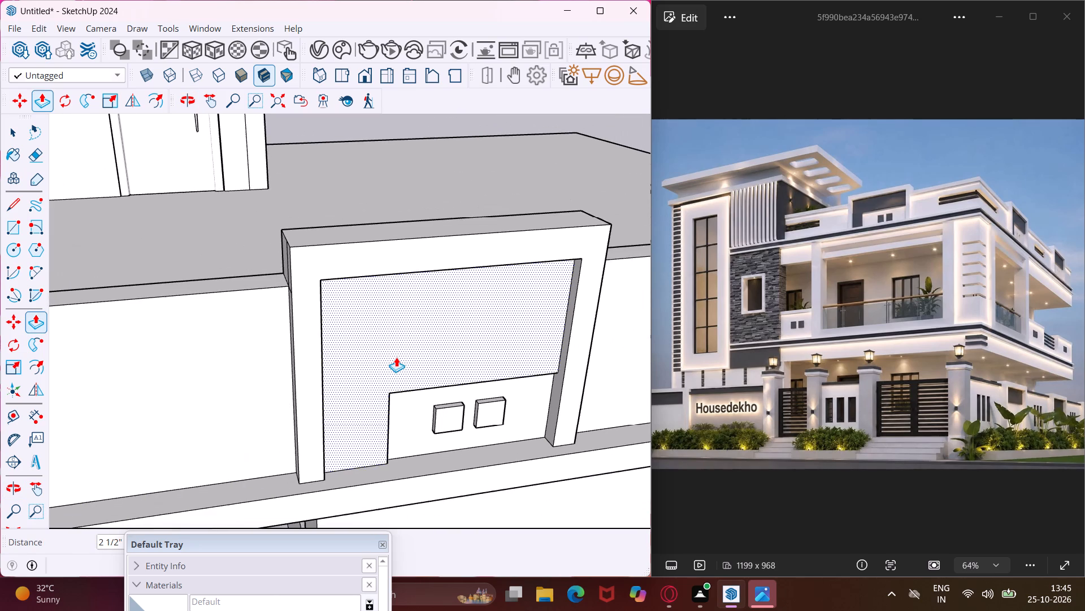
pyautogui.scroll(-5, 396, 357)
pyautogui.moveTo(379, 372); pyautogui.dragTo(592, 368, button='middle')
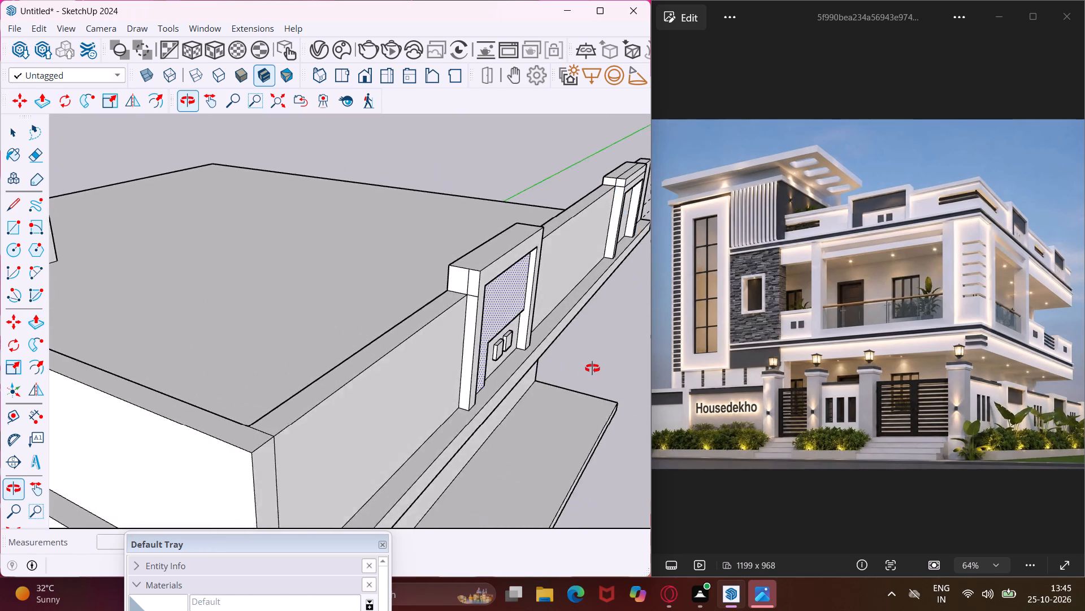
pyautogui.moveTo(592, 368); pyautogui.dragTo(620, 374, button='middle')
pyautogui.scroll(-5, 605, 367)
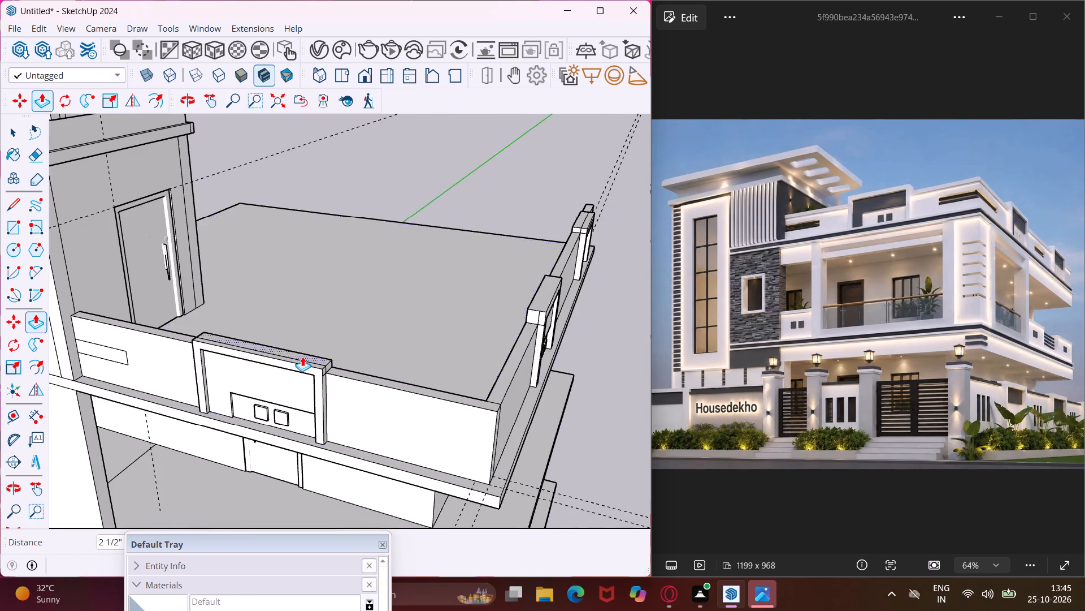
pyautogui.scroll(12, 302, 356)
pyautogui.click(313, 382)
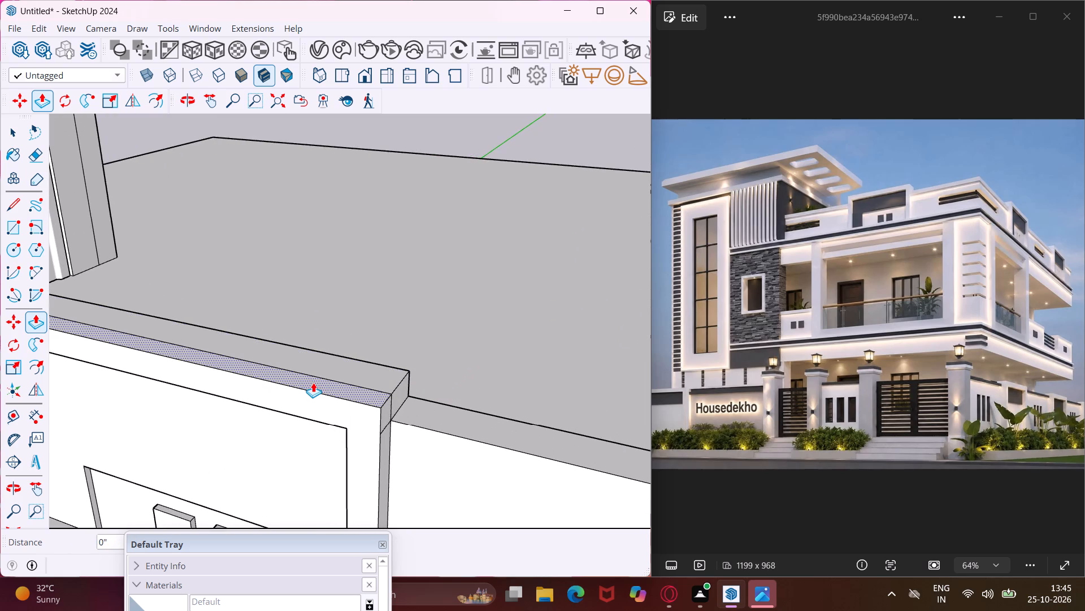
pyautogui.click(318, 342)
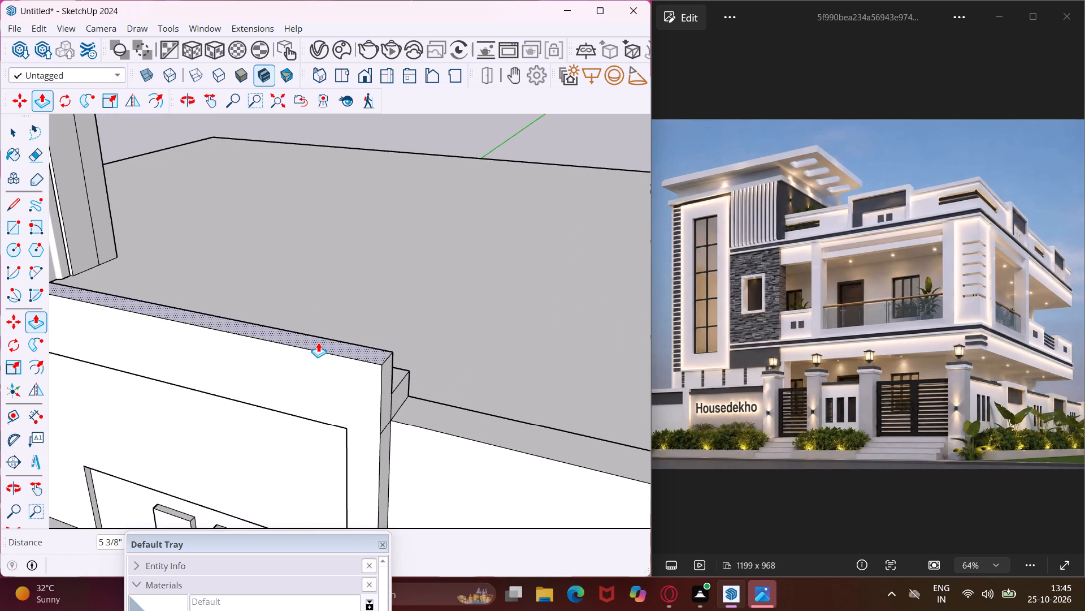
# Push/Pull the inner strip of the front parapet frame's top face up flush with the raised outer strip.
pyautogui.moveTo(340, 351); pyautogui.dragTo(311, 478, button='middle')
pyautogui.scroll(3, 372, 369)
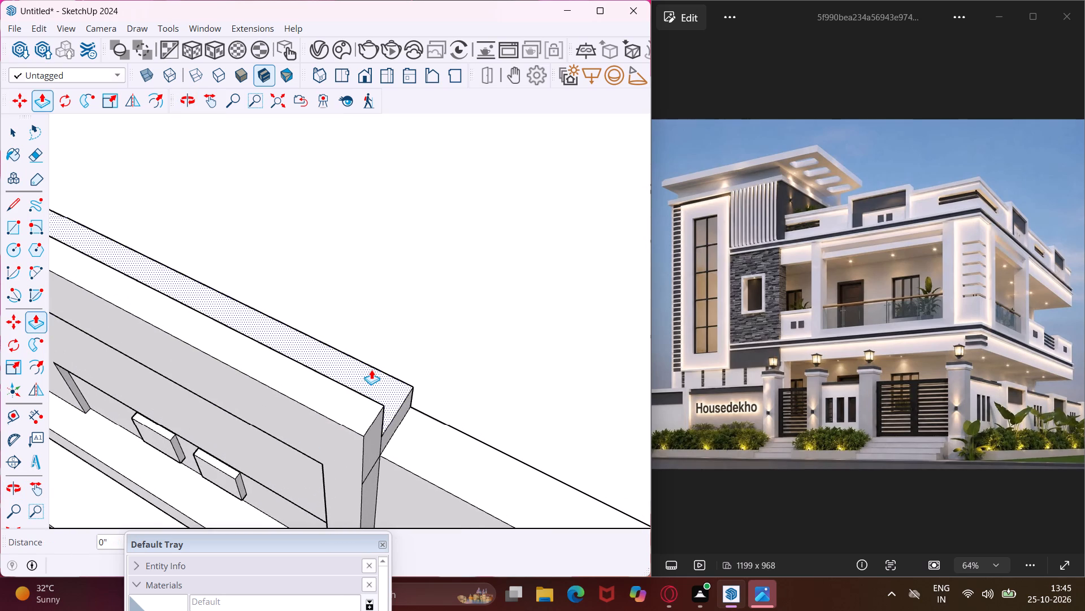
pyautogui.click(371, 369)
pyautogui.click(324, 395)
# Push/Pull the underside of the front parapet frame's top bar up 3 7/8".
pyautogui.moveTo(310, 418); pyautogui.dragTo(383, 372, button='middle')
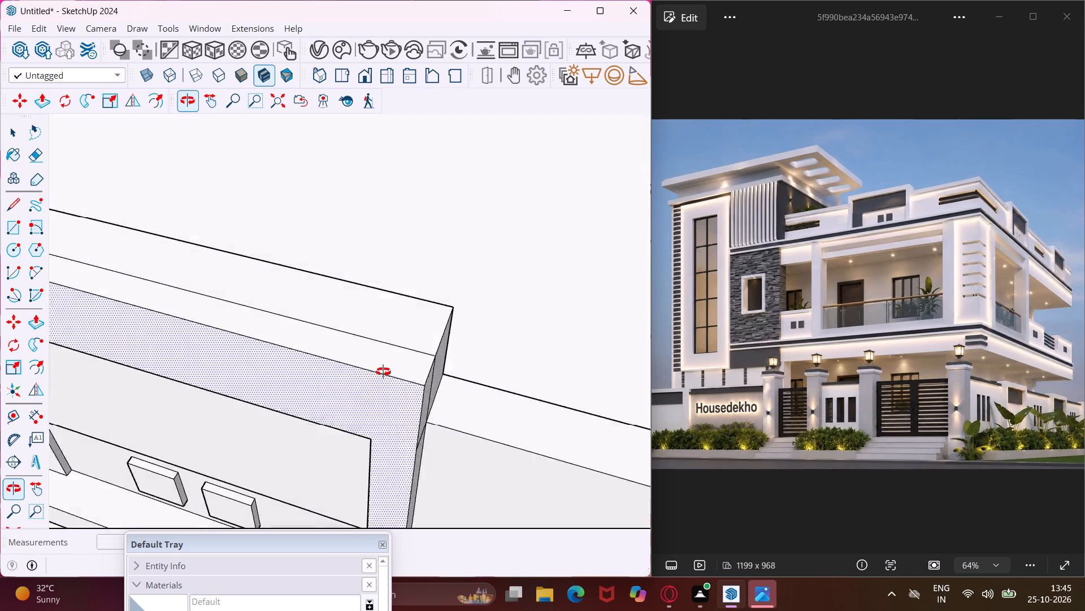
pyautogui.moveTo(383, 372); pyautogui.dragTo(585, 172, button='middle')
pyautogui.scroll(3, 514, 223)
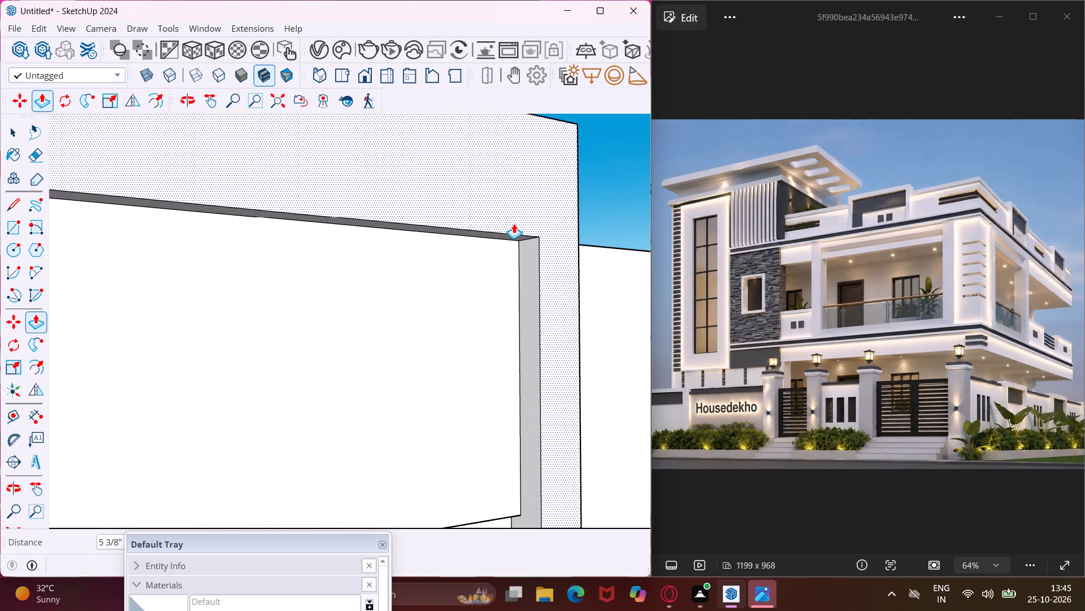
pyautogui.moveTo(514, 223); pyautogui.dragTo(588, 178, button='middle')
pyautogui.scroll(1, 514, 223)
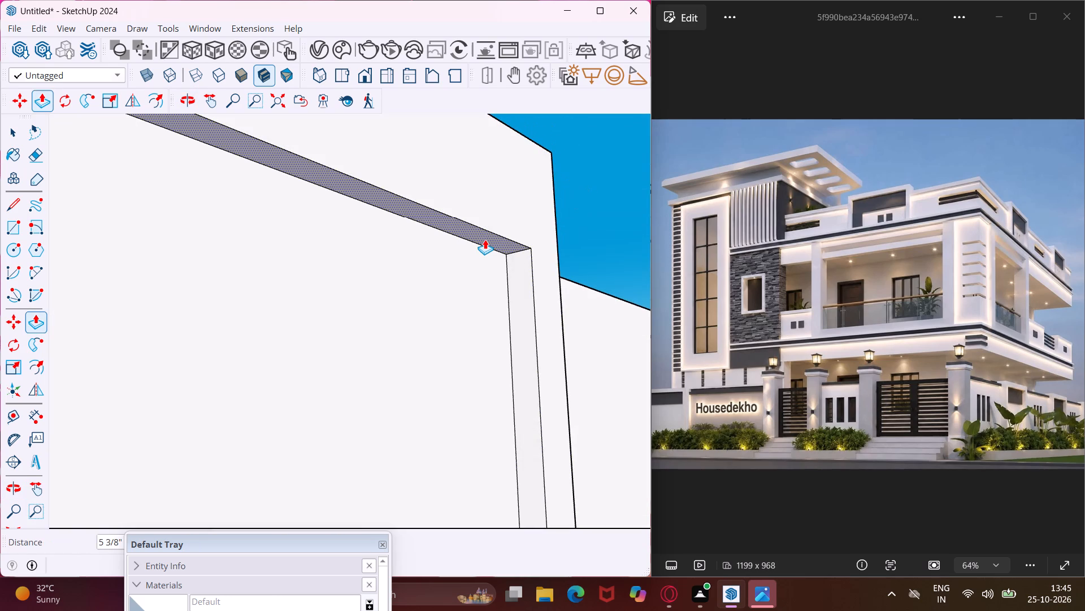
pyautogui.click(485, 239)
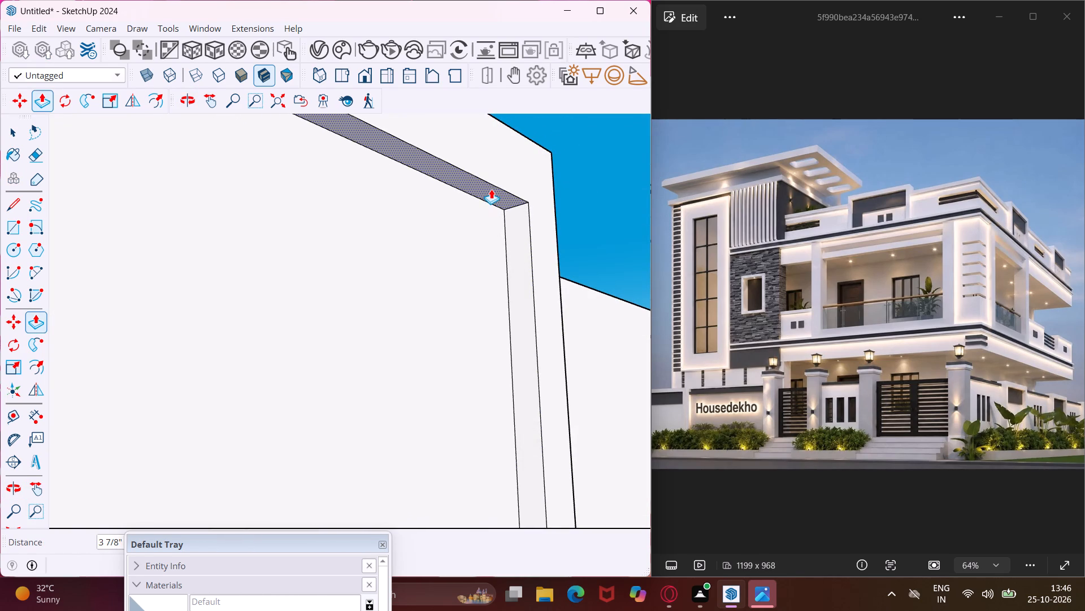
pyautogui.click(491, 188)
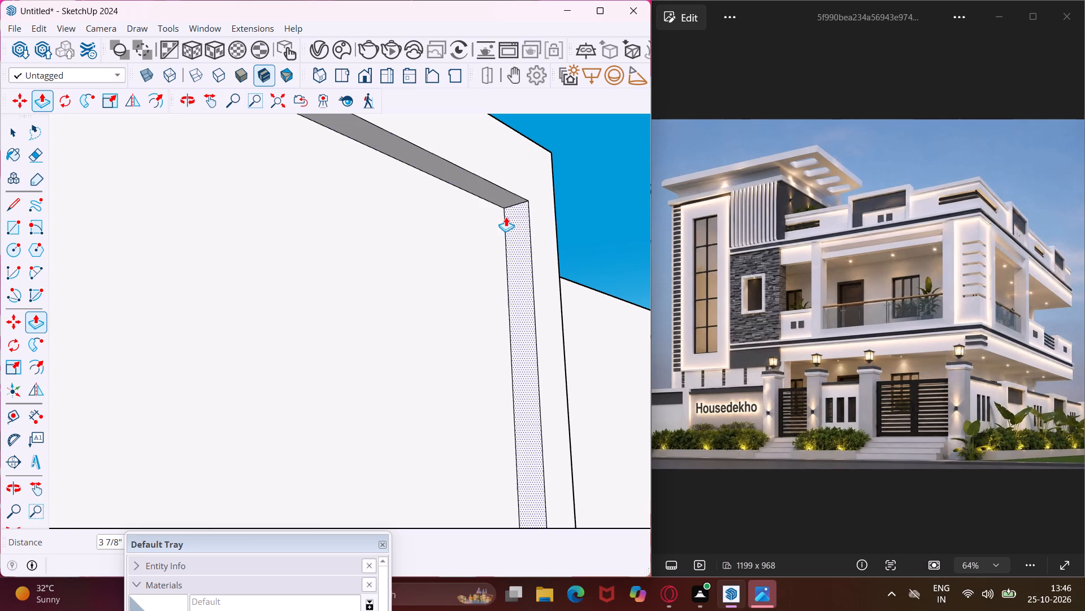
# Push/Pull the inner top strip of the side parapet frame without blocks up about 3 11/16", level with the neighbouring frame's top.
pyautogui.moveTo(506, 217); pyautogui.dragTo(390, 397, button='middle')
pyautogui.scroll(-14, 365, 380)
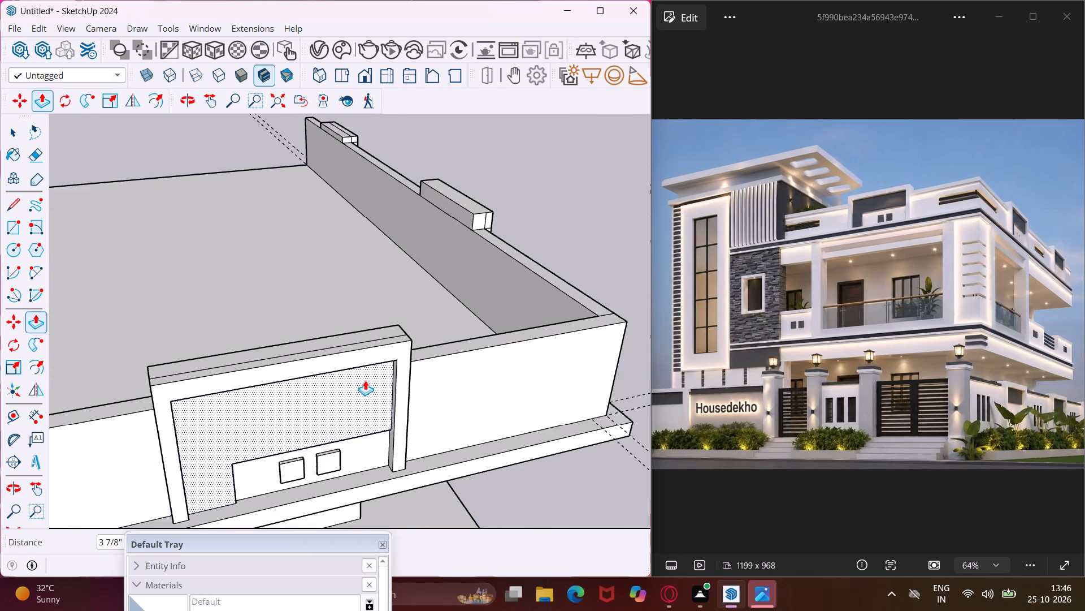
pyautogui.scroll(-7, 365, 380)
pyautogui.moveTo(526, 278); pyautogui.dragTo(179, 303, button='middle')
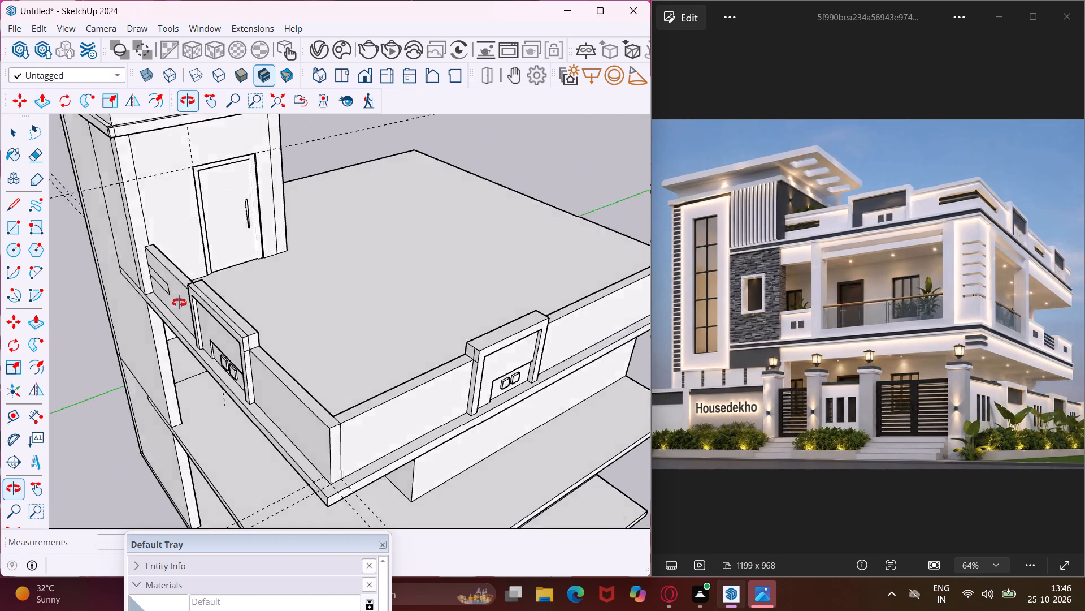
pyautogui.moveTo(179, 303); pyautogui.dragTo(177, 302, button='middle')
pyautogui.scroll(-4, 180, 305)
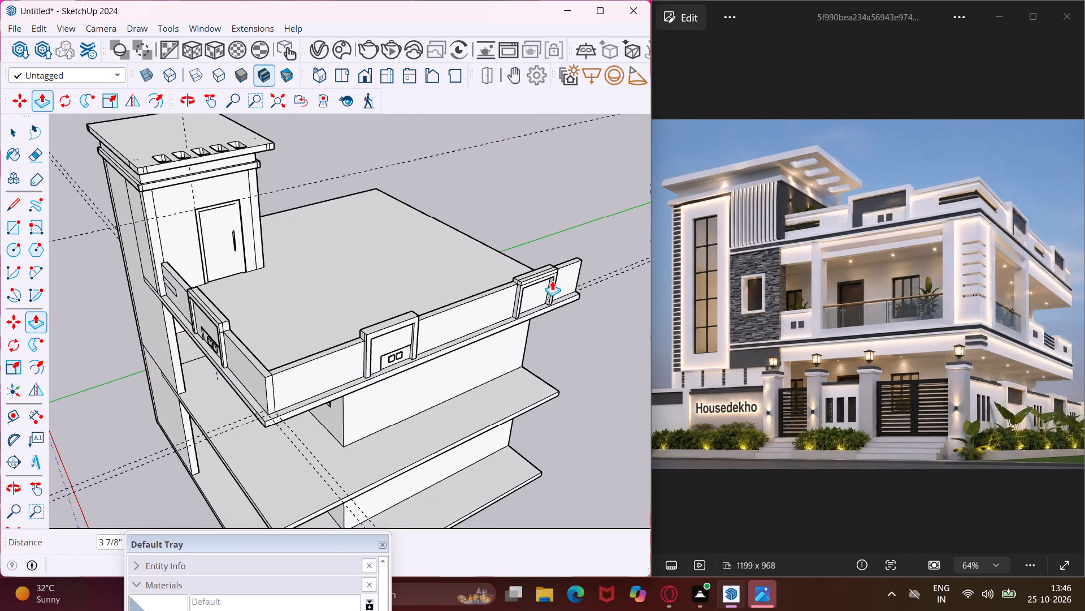
pyautogui.moveTo(559, 274); pyautogui.dragTo(389, 283, button='middle')
pyautogui.scroll(4, 528, 334)
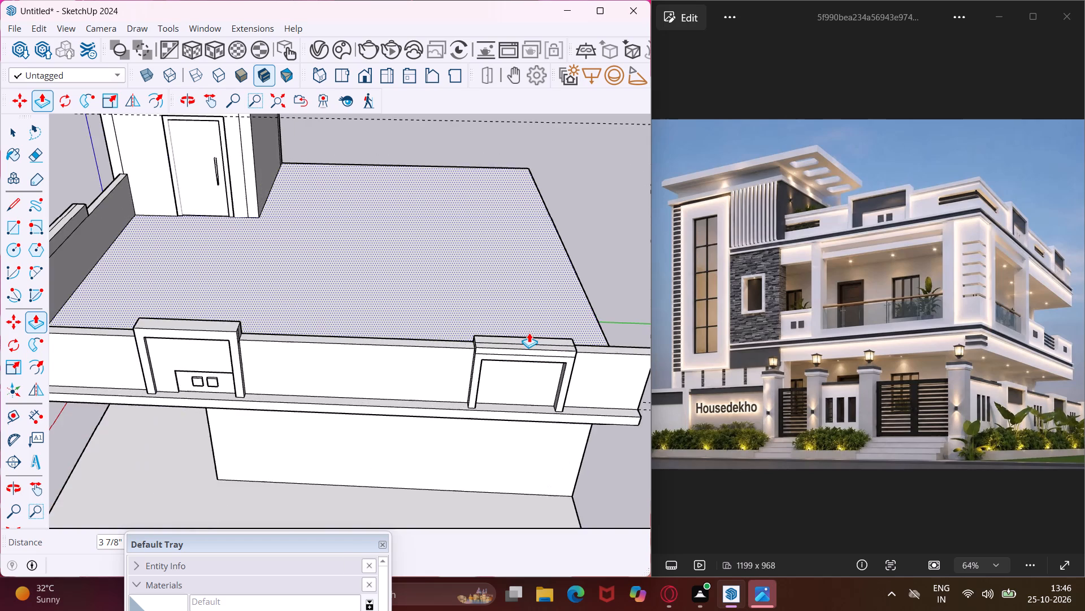
pyautogui.scroll(10, 529, 333)
pyautogui.scroll(-2, 532, 393)
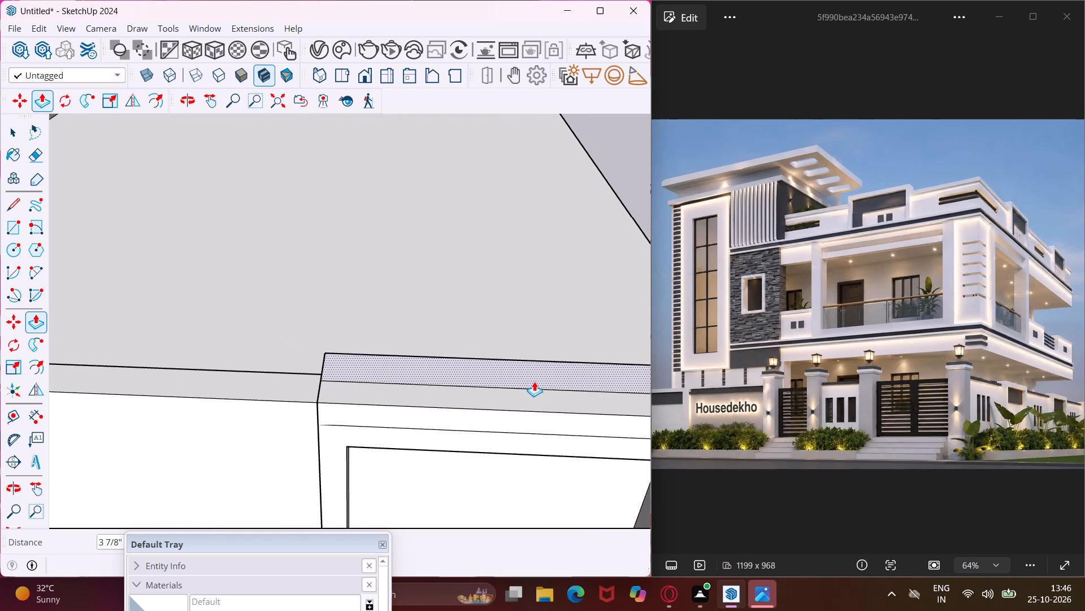
pyautogui.click(534, 381)
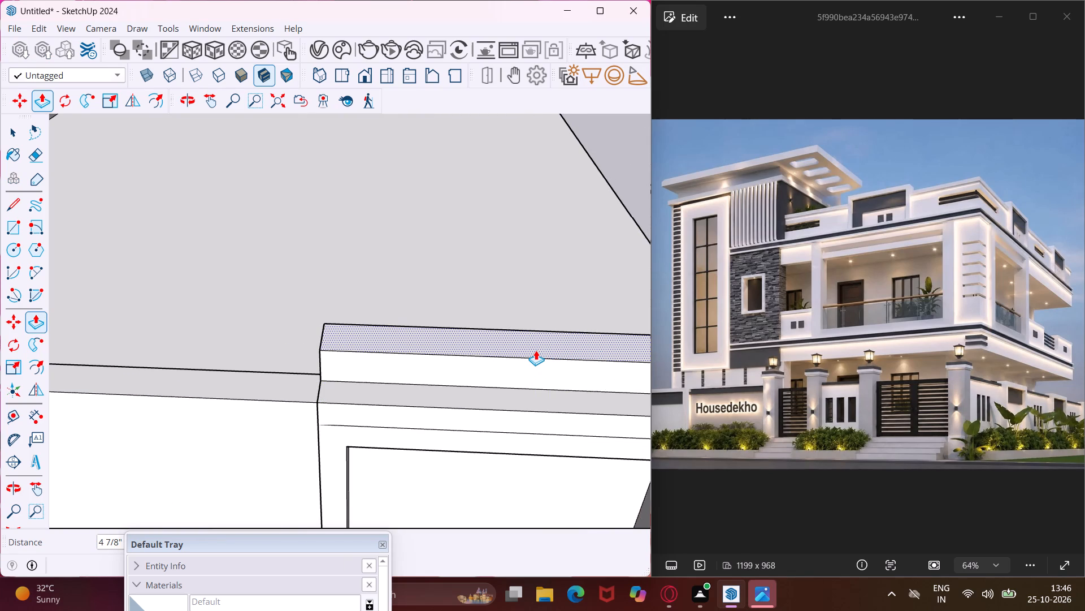
pyautogui.scroll(-12, 536, 350)
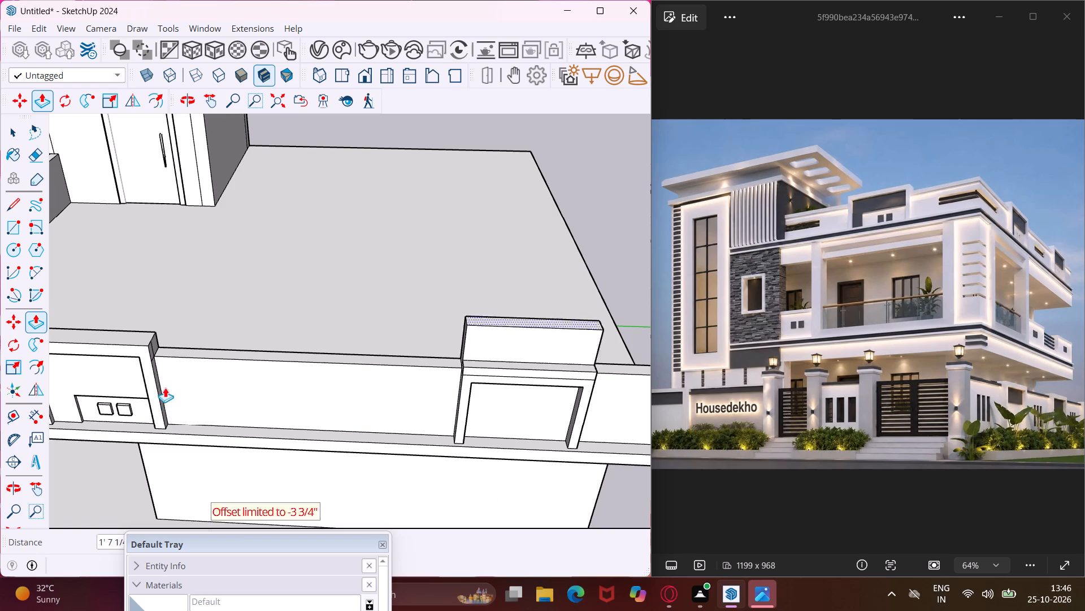
pyautogui.click(151, 341)
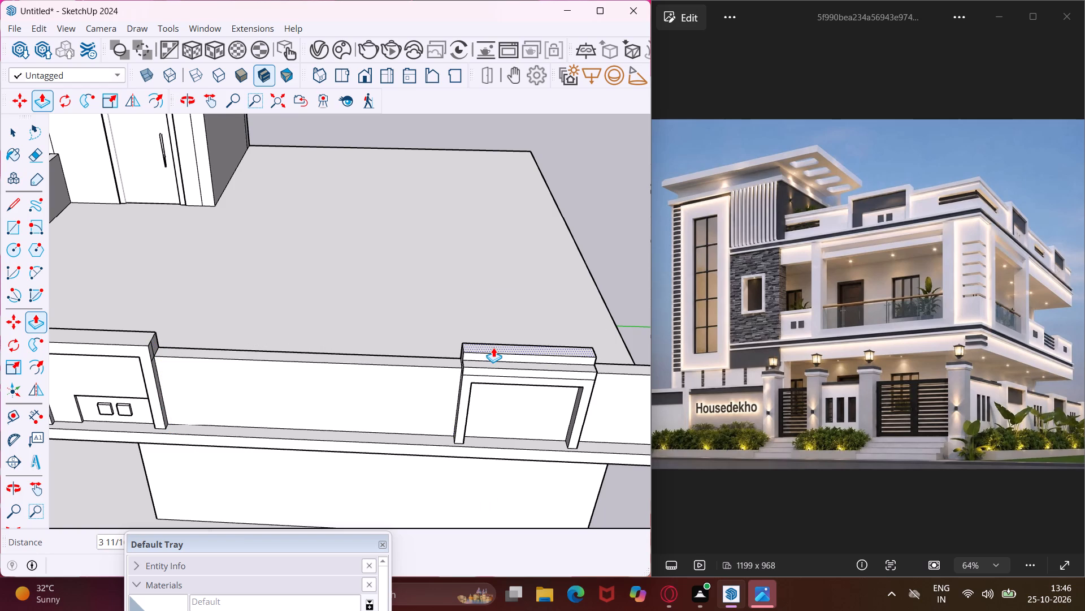
# Push/Pull the outer top strip of the frame without blocks up flush with its raised inner strip.
pyautogui.scroll(10, 493, 347)
pyautogui.click(470, 390)
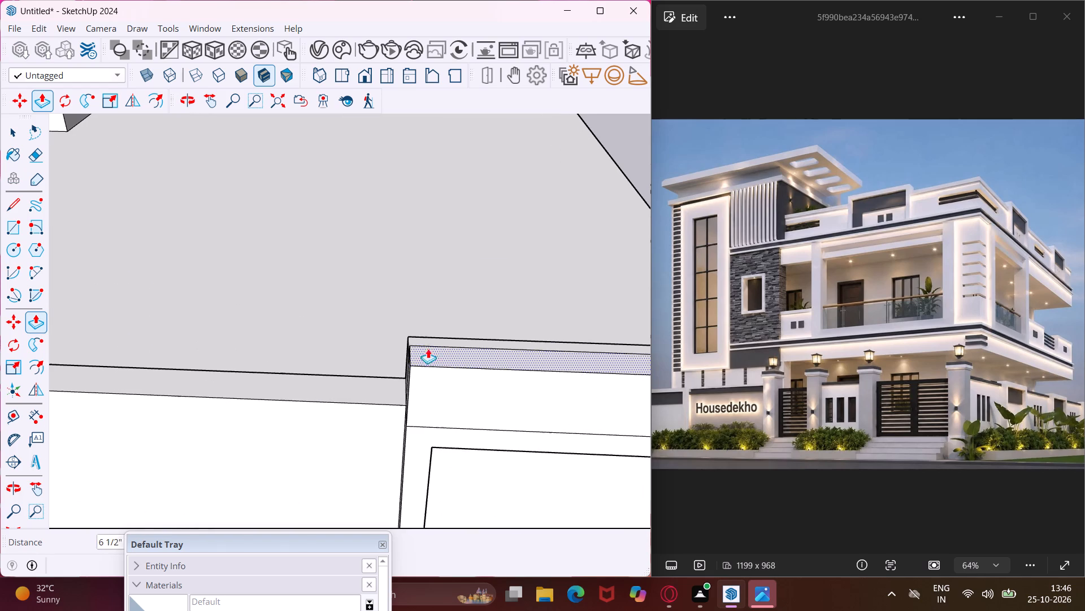
pyautogui.moveTo(422, 348); pyautogui.dragTo(551, 445, button='middle')
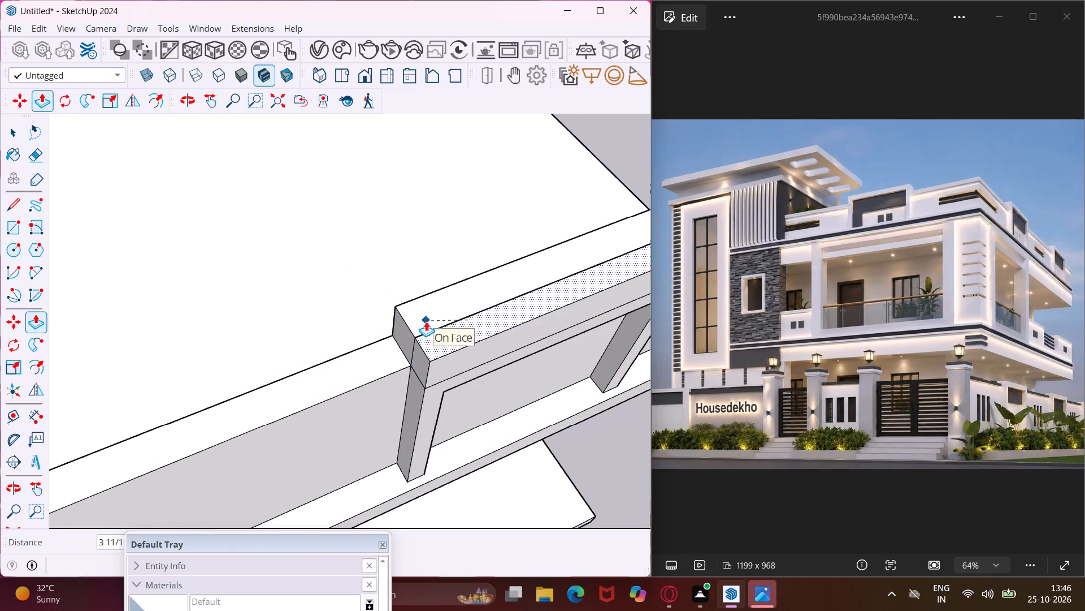
pyautogui.click(426, 321)
# Erase the horizontal seam line on the outer face of the top bar of the frame without blocks.
pyautogui.moveTo(442, 388); pyautogui.dragTo(262, 236, button='middle')
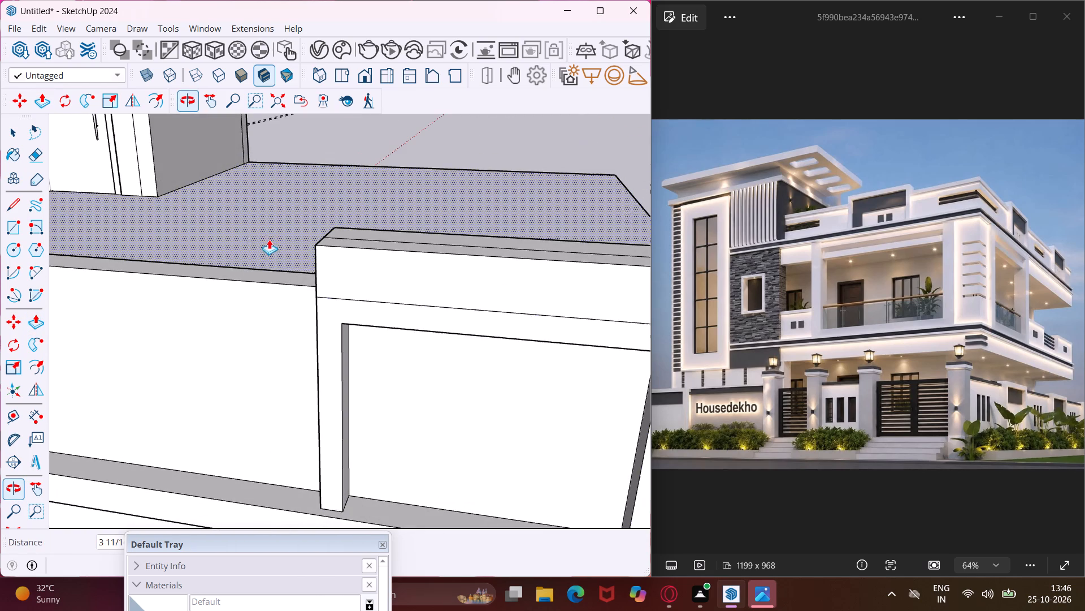
pyautogui.press('Escape')
pyautogui.press('space')
pyautogui.press('e')
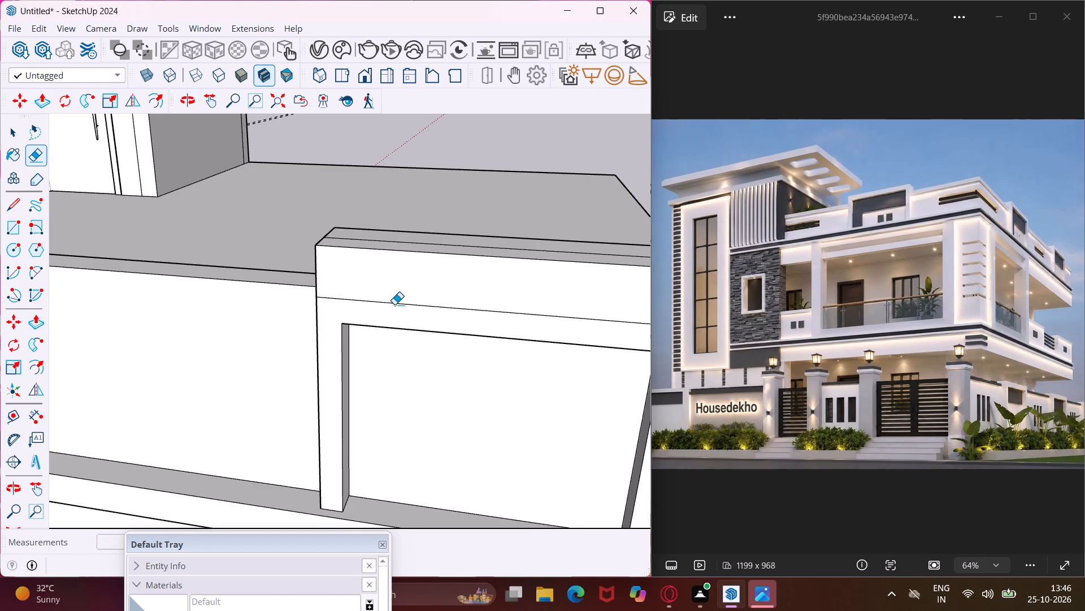
pyautogui.click(394, 304)
# Push/Pull the underside of the top bar of the frame without blocks up about 3 5/8".
pyautogui.moveTo(403, 305); pyautogui.dragTo(407, 130, button='middle')
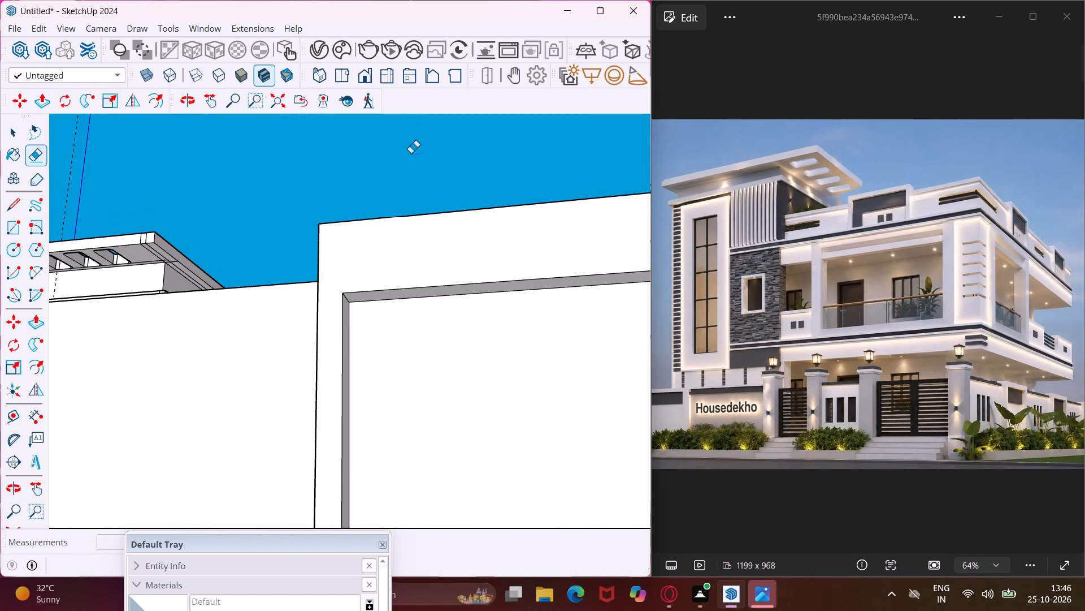
pyautogui.press('Escape')
pyautogui.press('space')
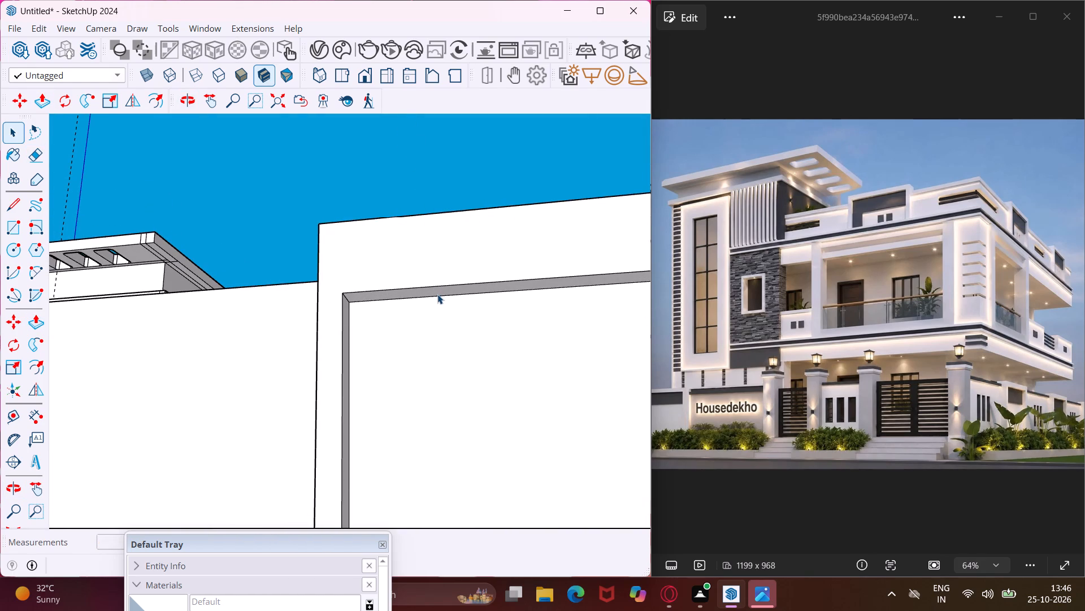
pyautogui.click(438, 294)
pyautogui.press('p')
pyautogui.click(438, 294)
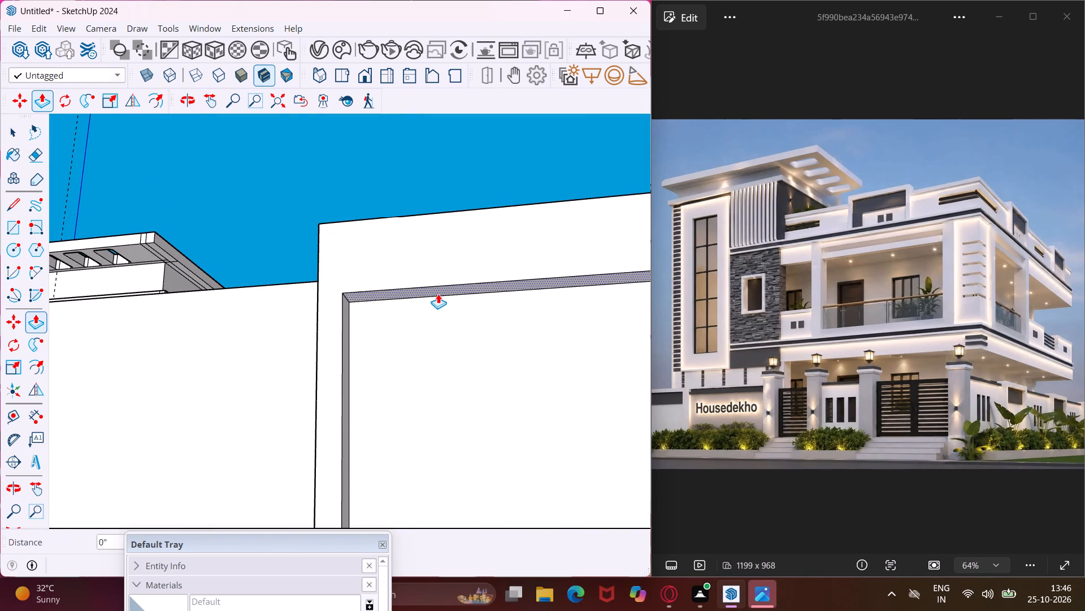
pyautogui.click(427, 248)
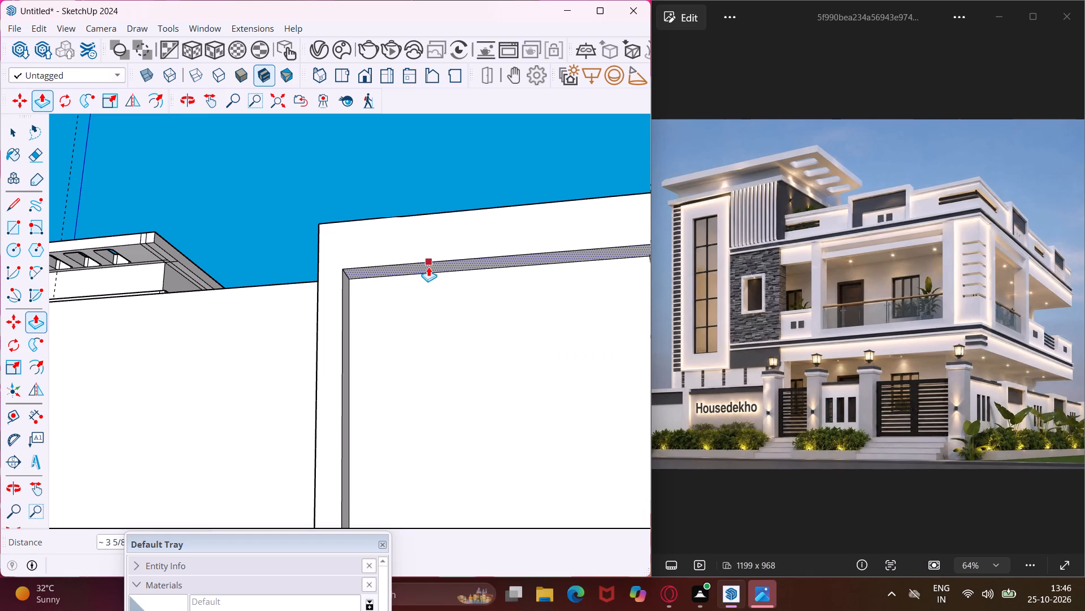
pyautogui.press('Escape')
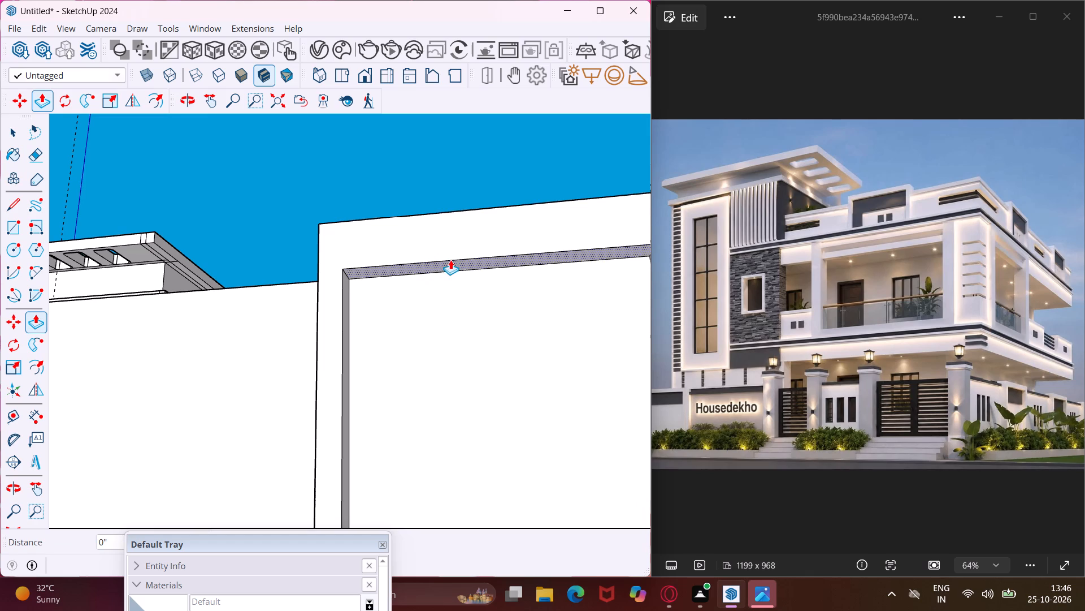
# Push/Pull the underside of the top bar of the frame without blocks up by about another 1 9/16".
pyautogui.click(450, 260)
pyautogui.press('Escape')
pyautogui.scroll(4, 450, 259)
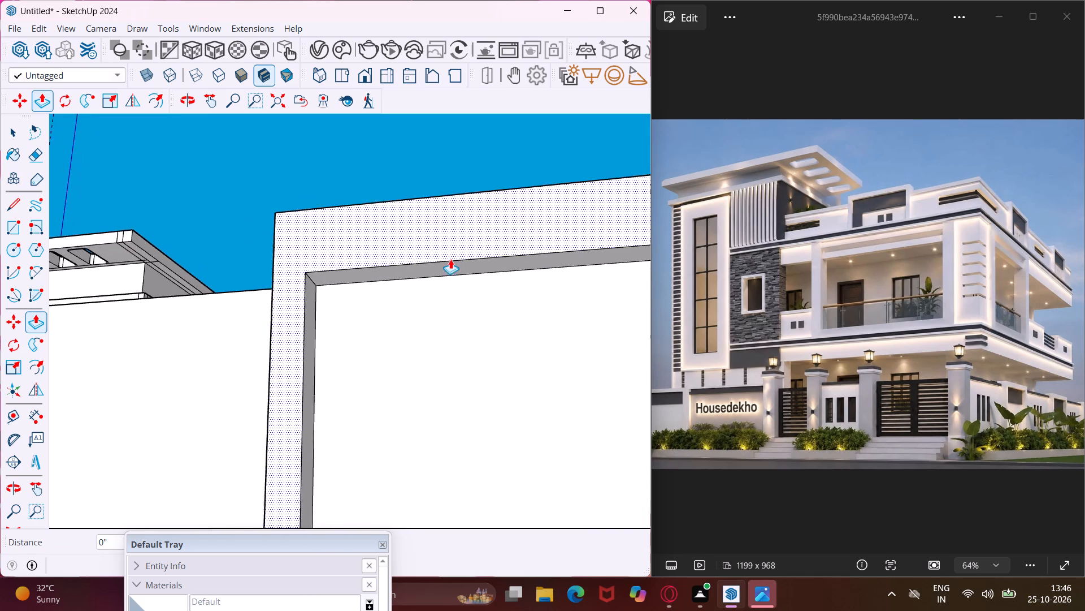
pyautogui.scroll(4, 450, 259)
pyautogui.click(458, 272)
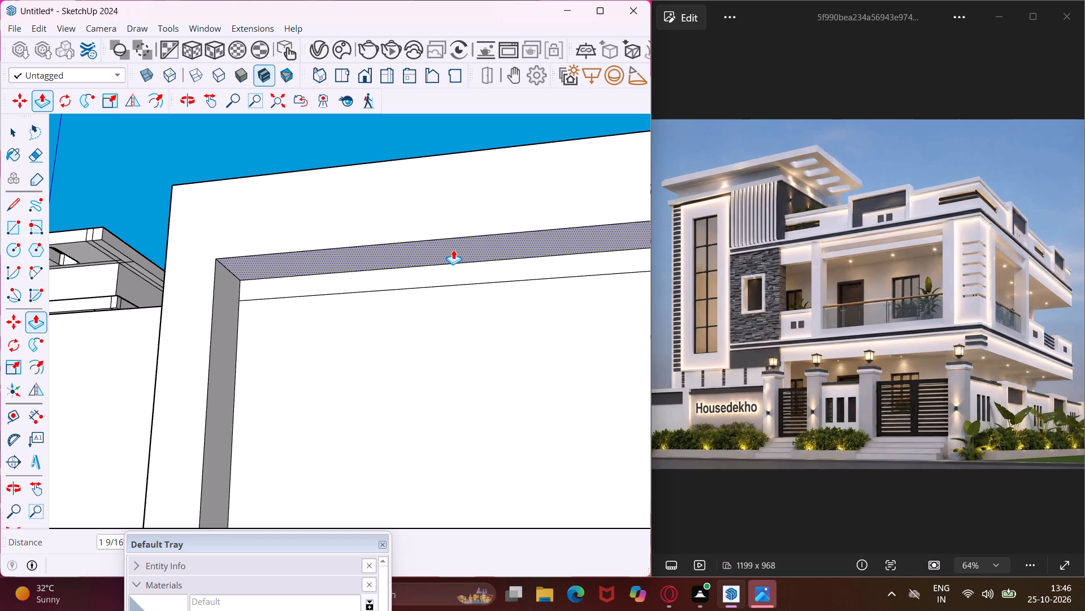
pyautogui.click(453, 249)
pyautogui.press('Escape')
pyautogui.press('space')
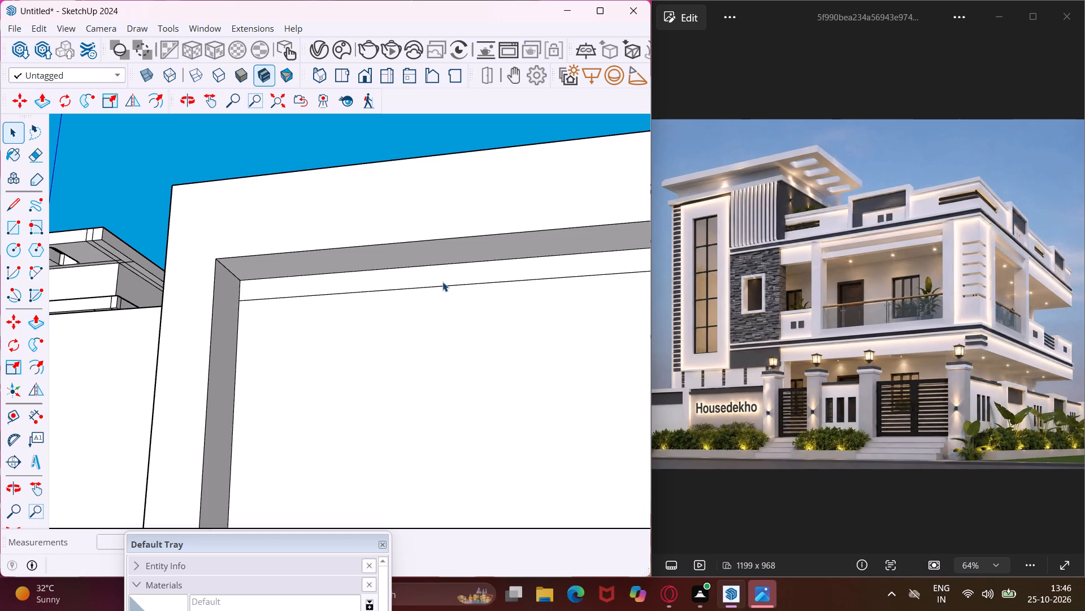
# Erase the leftover horizontal seam line on the recessed panel just below the frame's top bar.
pyautogui.press('e')
pyautogui.click(444, 286)
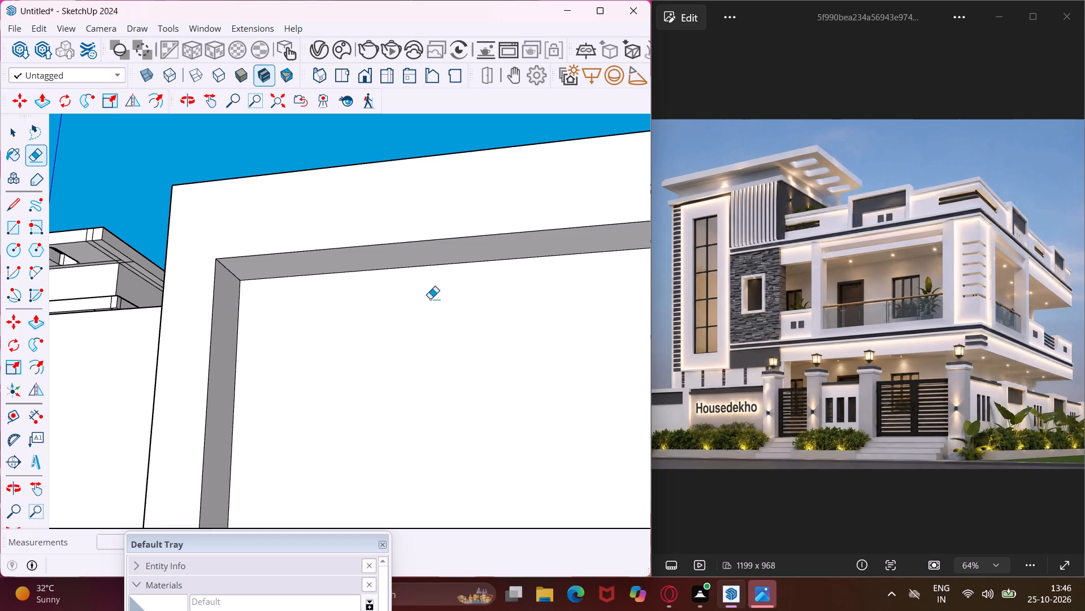
pyautogui.scroll(-16, 422, 304)
pyautogui.press('Escape')
pyautogui.press('space')
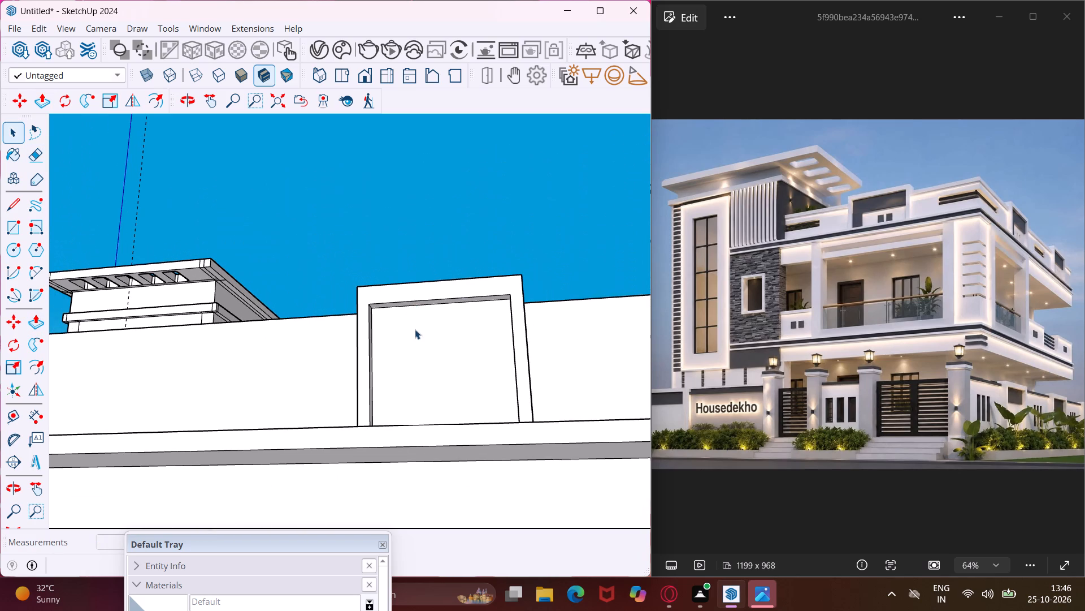
# Push/Pull the underside of the same top bar up by about another 1 1/8" to slim it.
pyautogui.scroll(13, 434, 302)
pyautogui.click(434, 302)
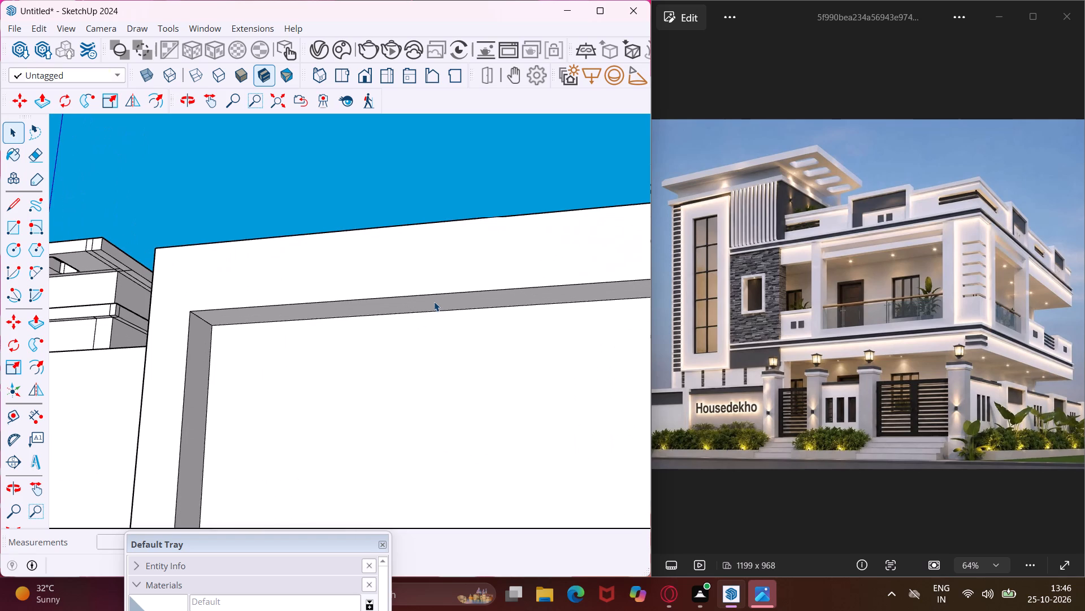
pyautogui.press('p')
pyautogui.click(434, 302)
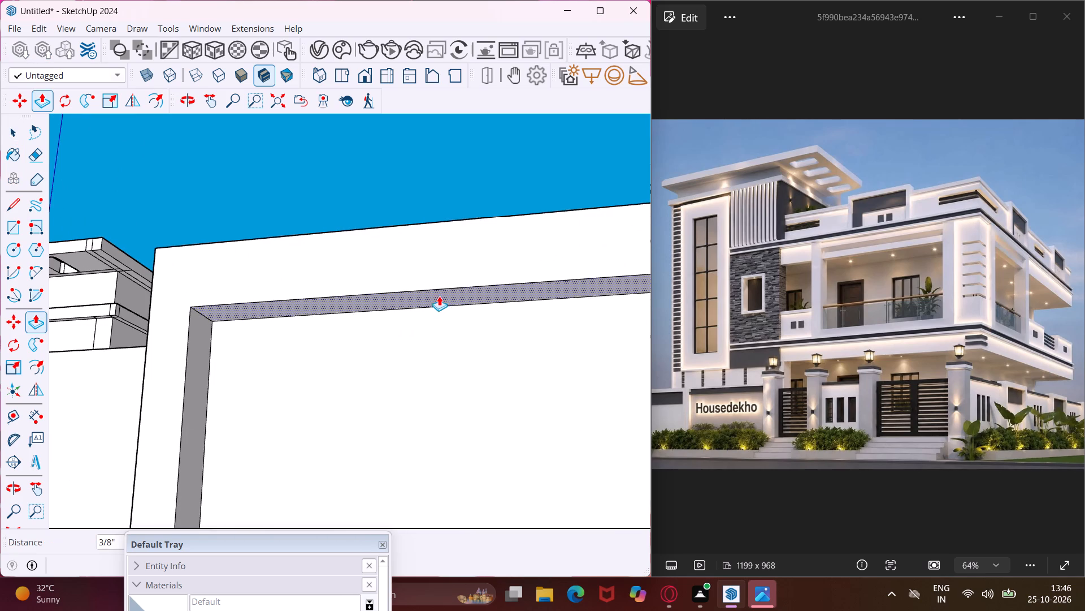
pyautogui.click(436, 288)
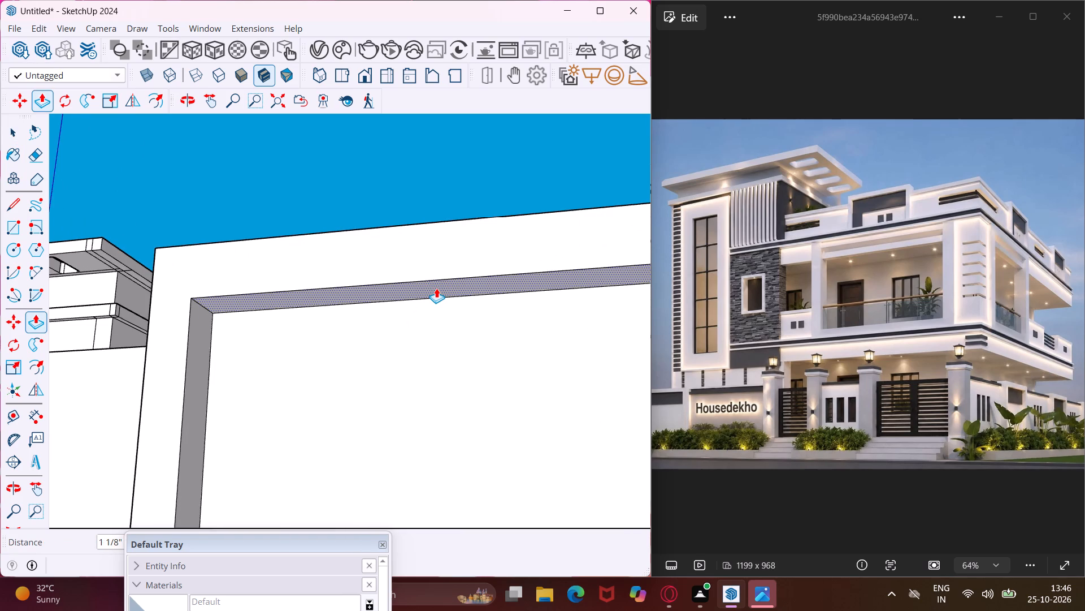
pyautogui.press('Escape')
pyautogui.press('space')
# Draw a vertical line about 1' 3 7/8" up from the recessed panel's base edge and a horizontal line across to the frame's inner side.
pyautogui.scroll(-13, 377, 319)
pyautogui.moveTo(376, 333); pyautogui.dragTo(386, 368, button='middle')
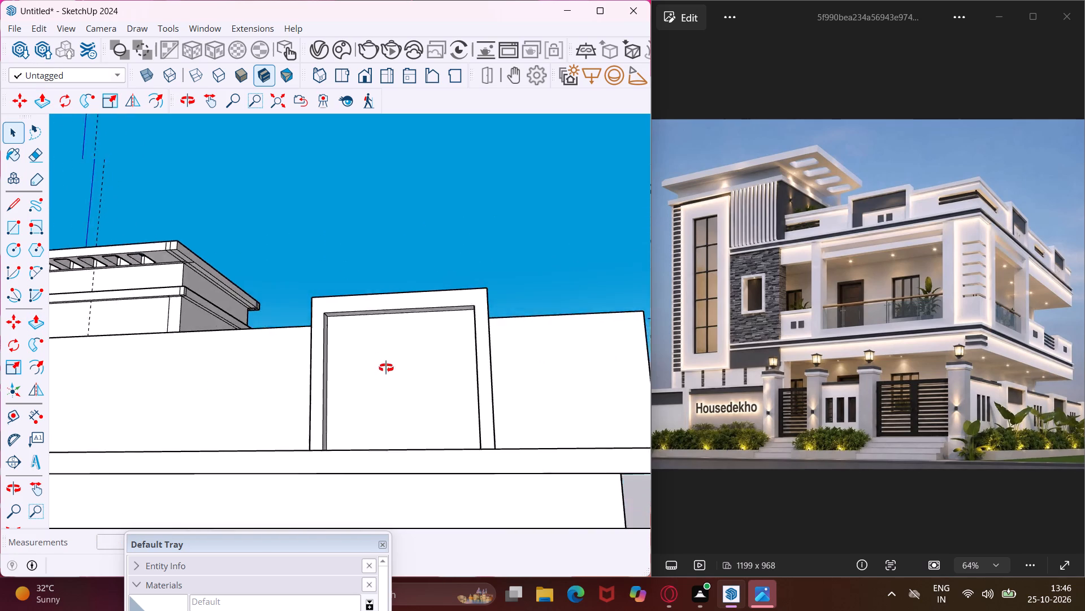
pyautogui.moveTo(386, 368); pyautogui.dragTo(406, 510, button='middle')
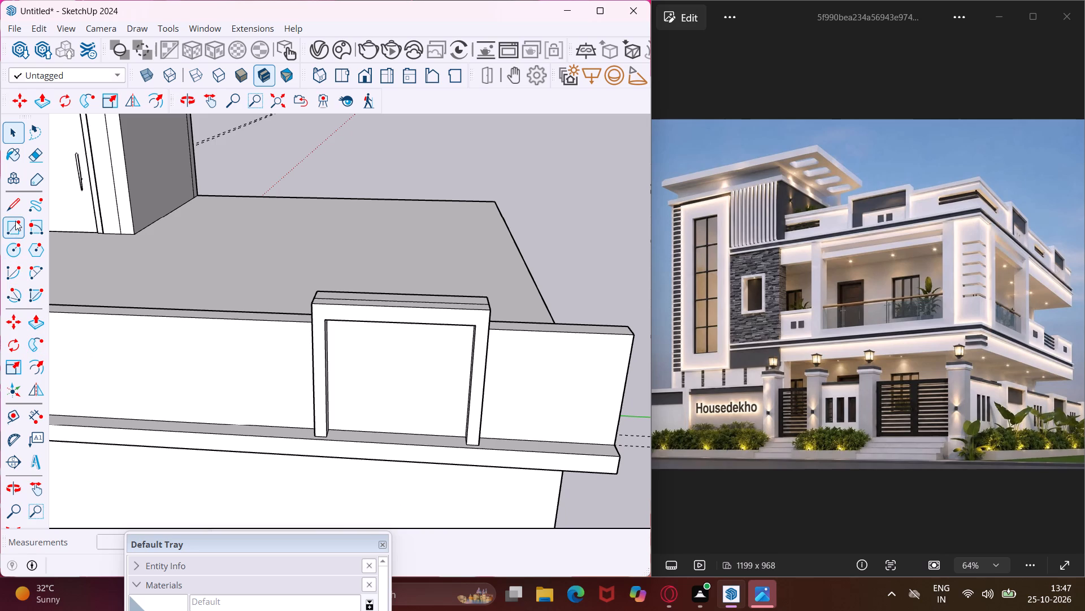
pyautogui.click(15, 215)
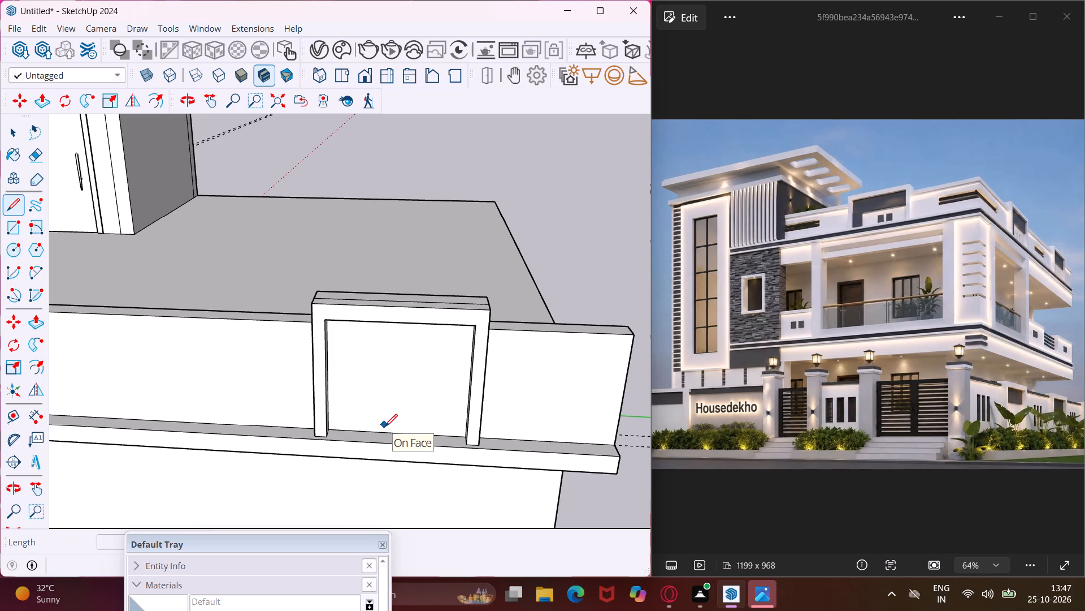
pyautogui.scroll(7, 371, 436)
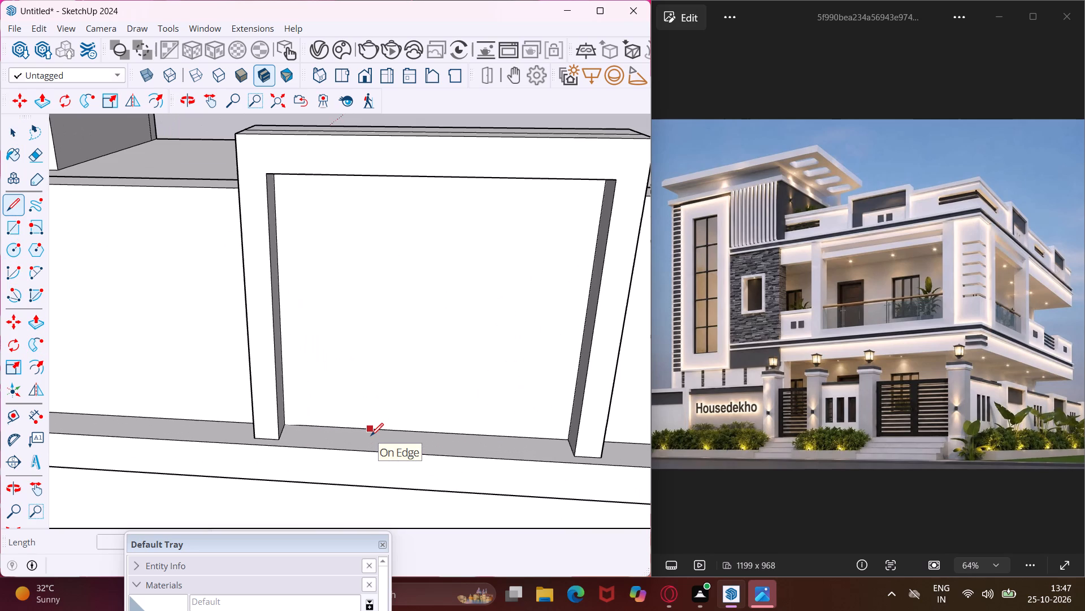
pyautogui.click(371, 431)
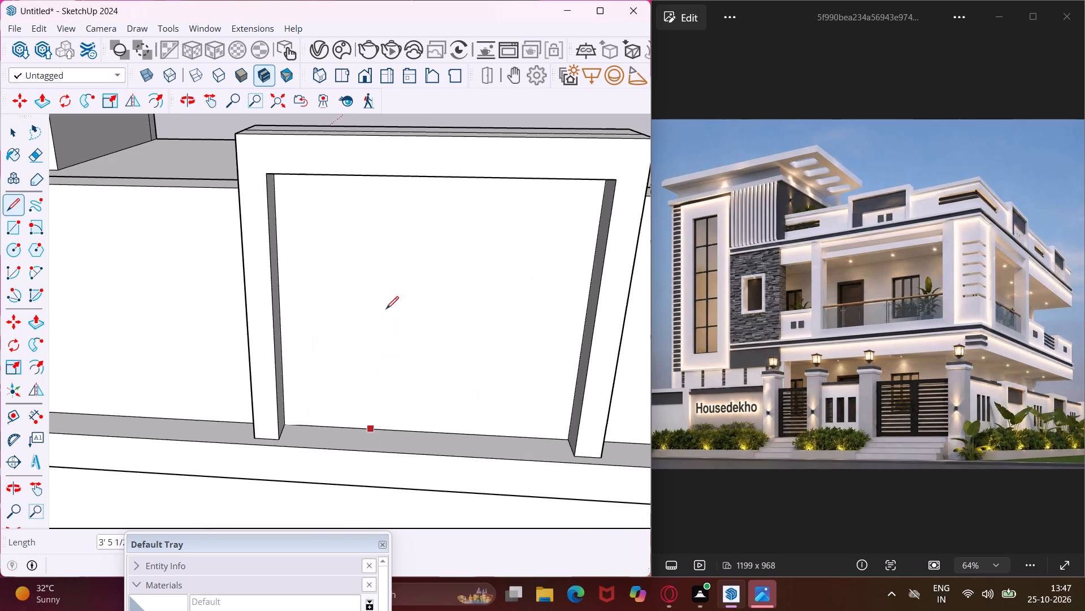
pyautogui.moveTo(385, 306); pyautogui.dragTo(414, 179, button='middle')
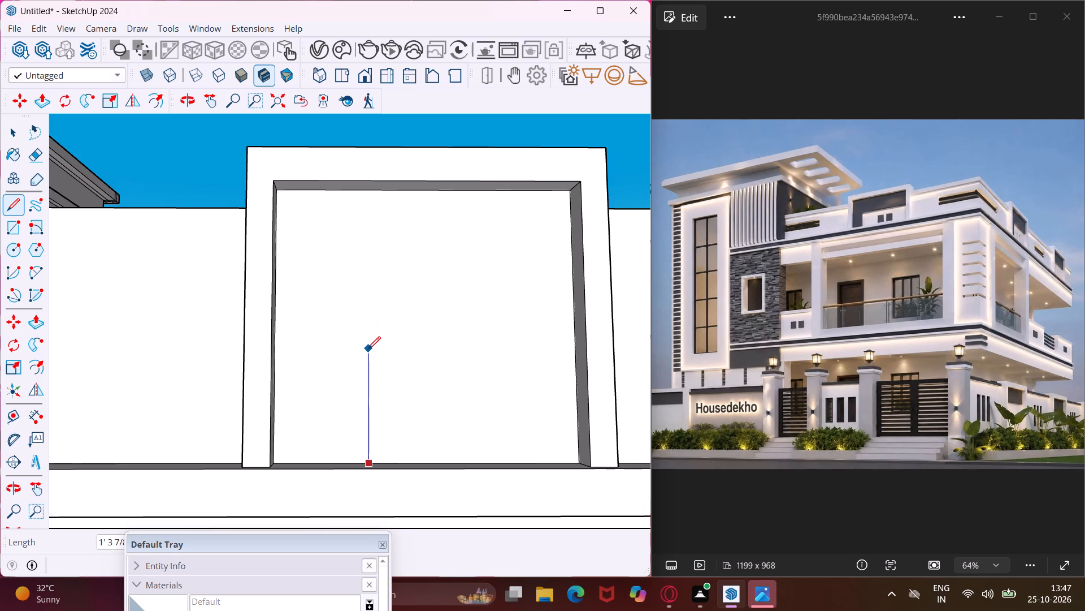
pyautogui.click(368, 349)
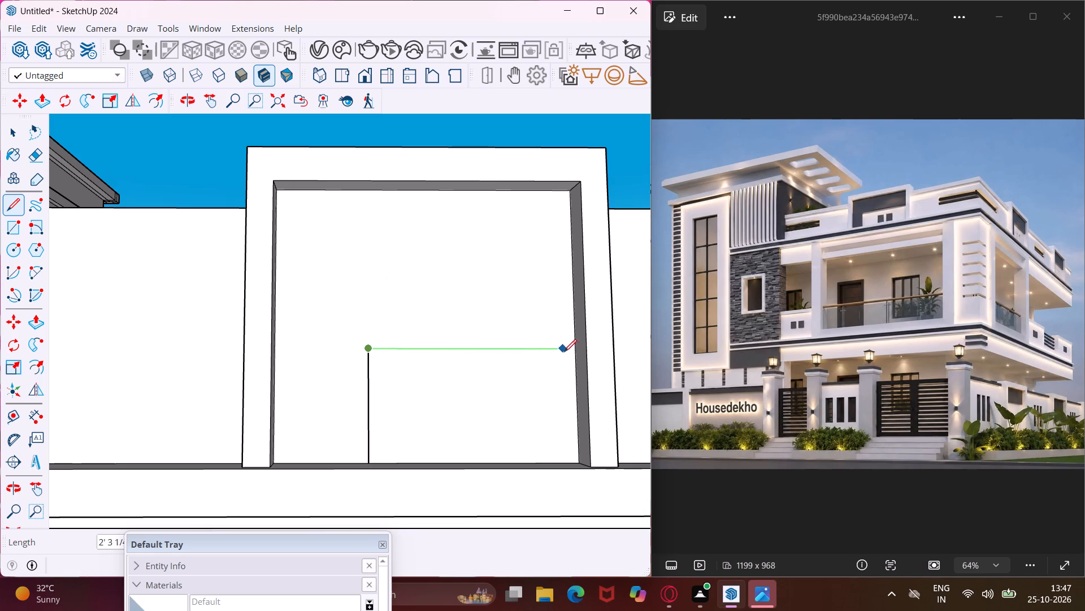
pyautogui.click(576, 353)
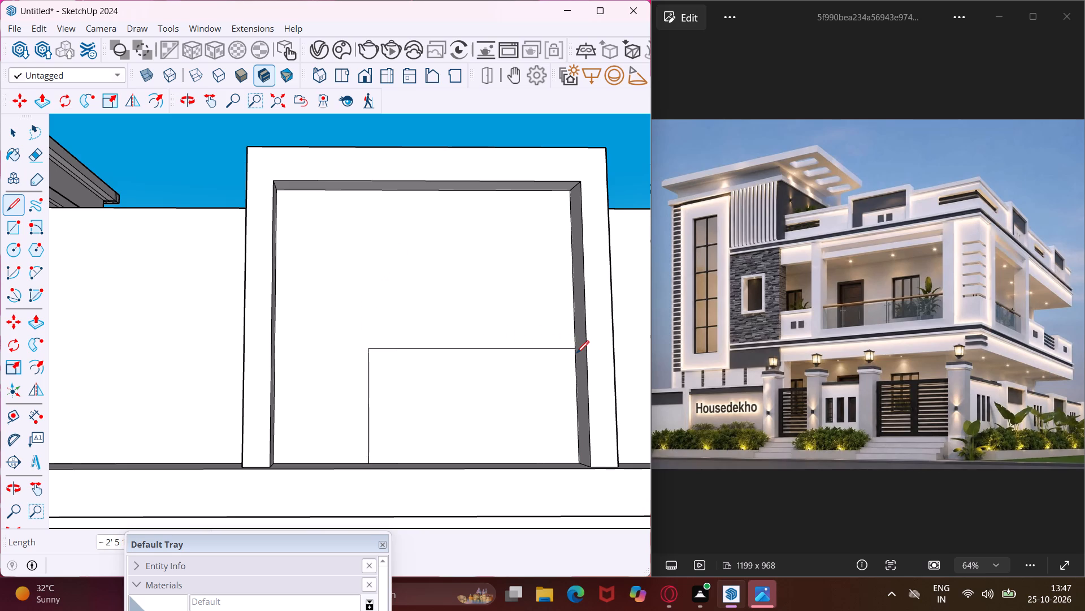
pyautogui.press('Escape')
pyautogui.press('space')
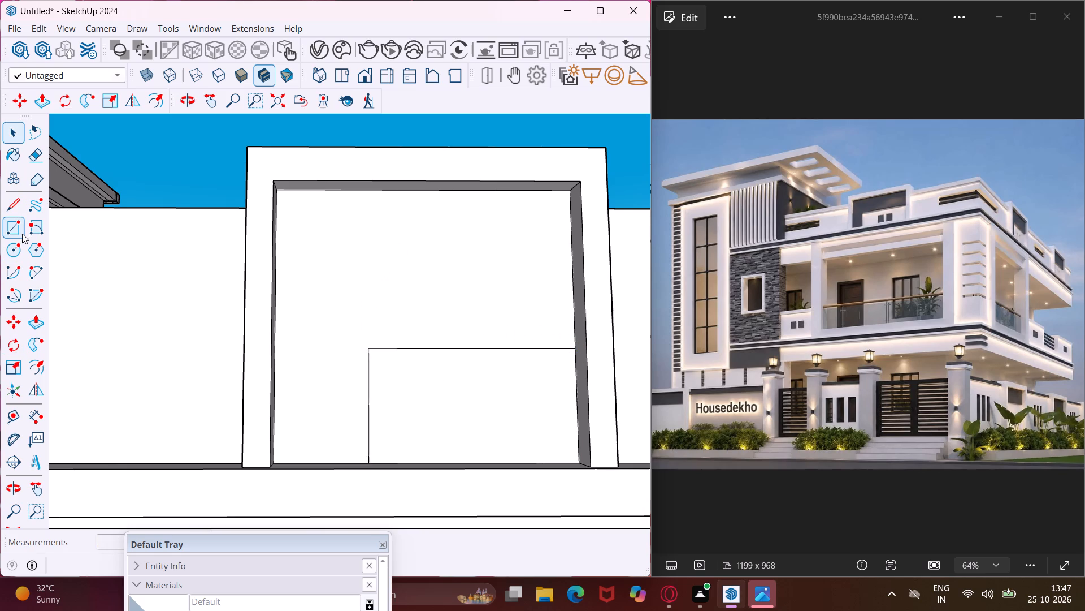
# Draw a square of about 5 1/2" inside the lower corner area outlined on the recessed panel.
pyautogui.click(22, 232)
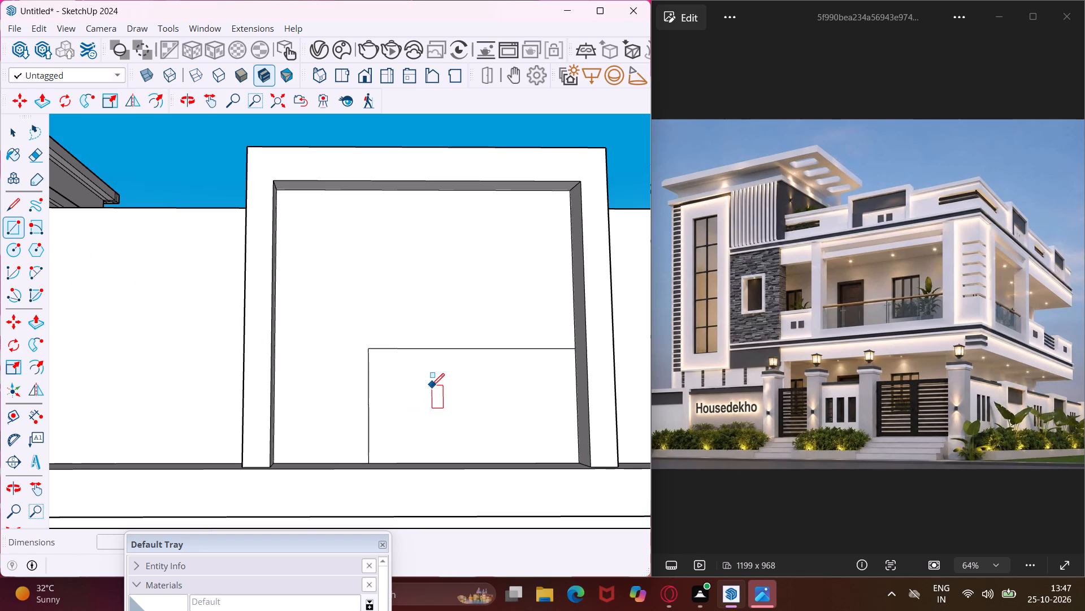
pyautogui.click(422, 381)
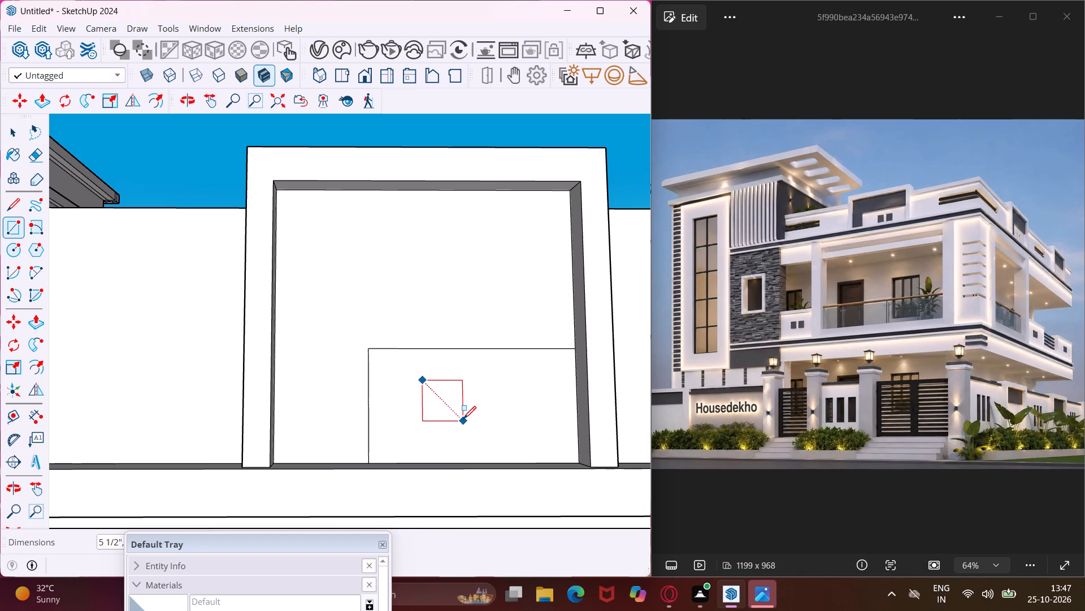
pyautogui.click(463, 419)
pyautogui.press('Escape')
pyautogui.press('space')
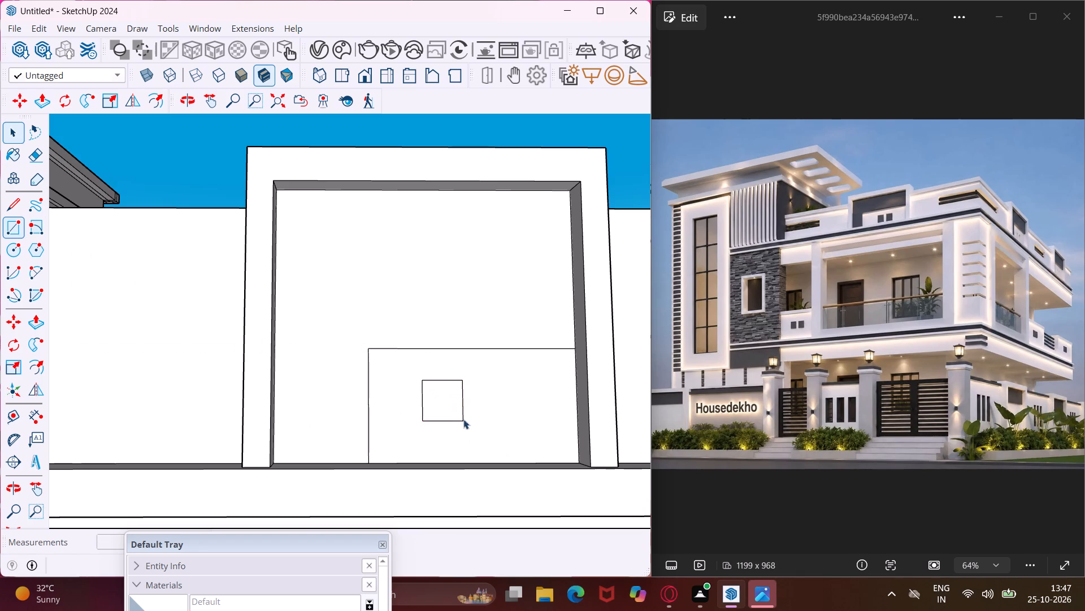
# Copy the square horizontally about 7 3/4" to make a matching pair within the outlined corner area.
pyautogui.click(457, 410)
pyautogui.press('m')
pyautogui.click(457, 410)
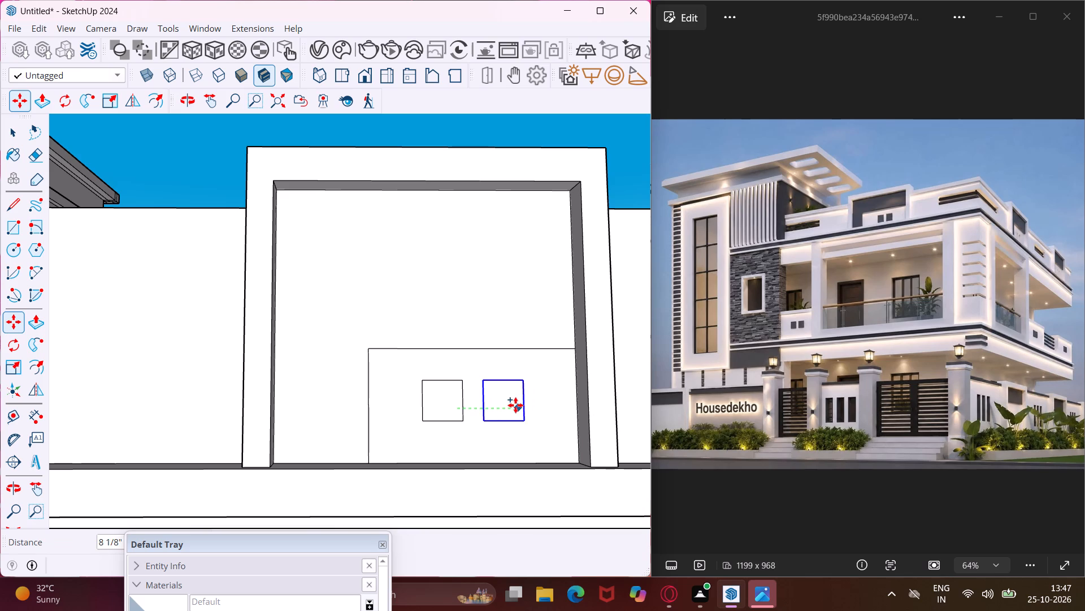
pyautogui.click(513, 405)
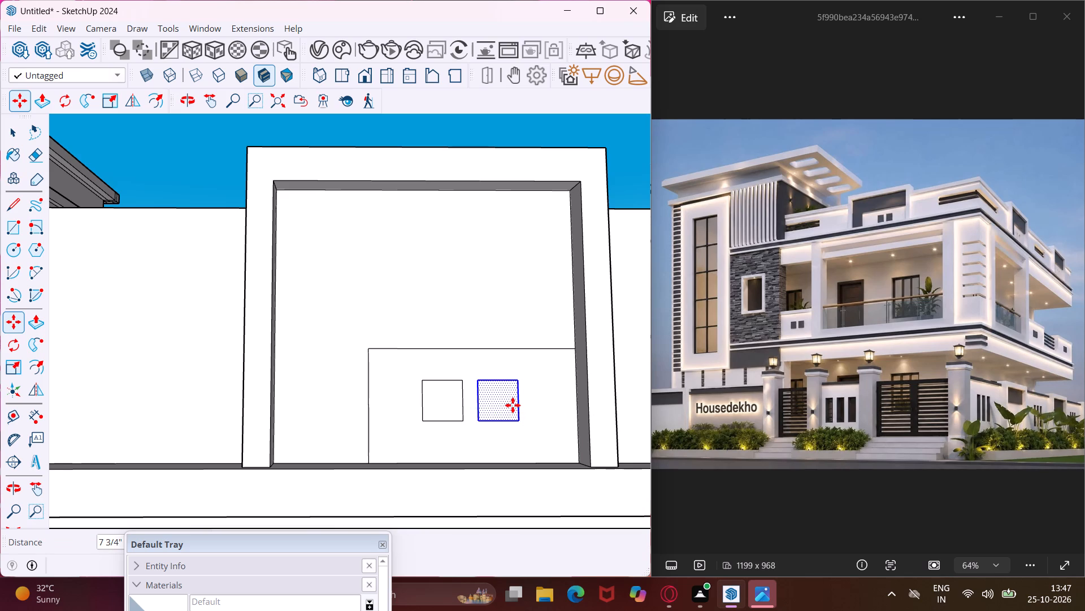
pyautogui.press('Escape')
pyautogui.press('space')
# Push/Pull the L-shaped panel face around the corner area with the two squares outward about 1 1/8".
pyautogui.click(350, 405)
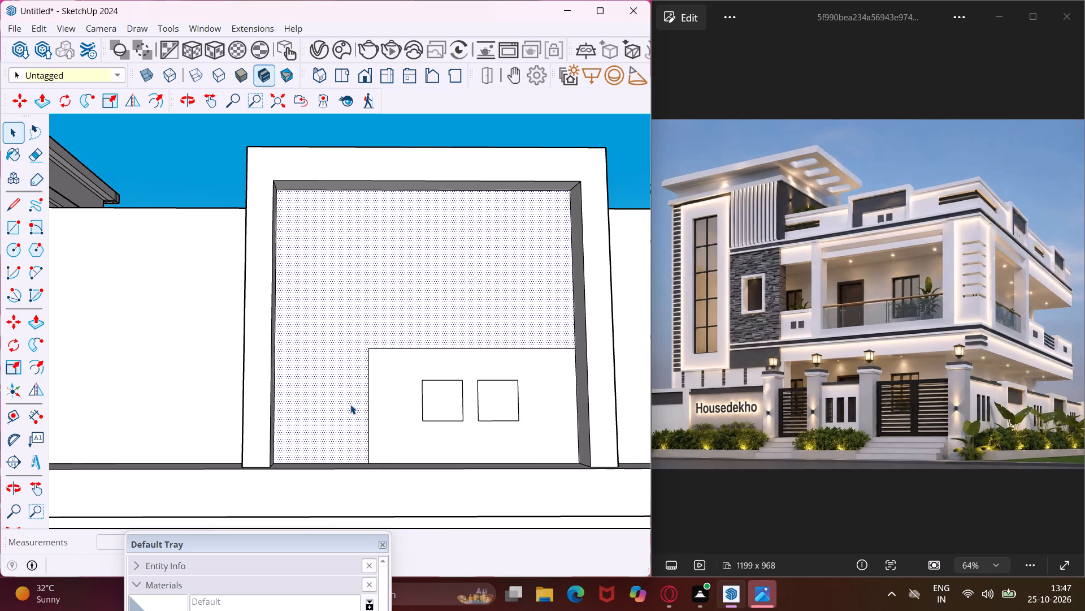
pyautogui.press('p')
pyautogui.click(350, 405)
pyautogui.moveTo(354, 405); pyautogui.dragTo(376, 442, button='middle')
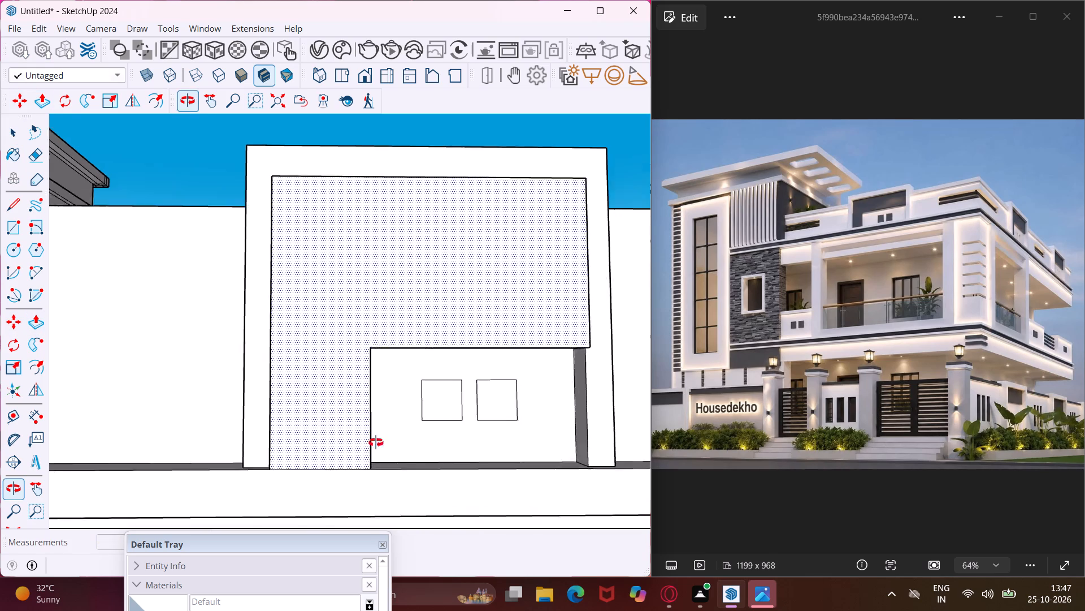
pyautogui.moveTo(376, 442); pyautogui.dragTo(440, 500, button='middle')
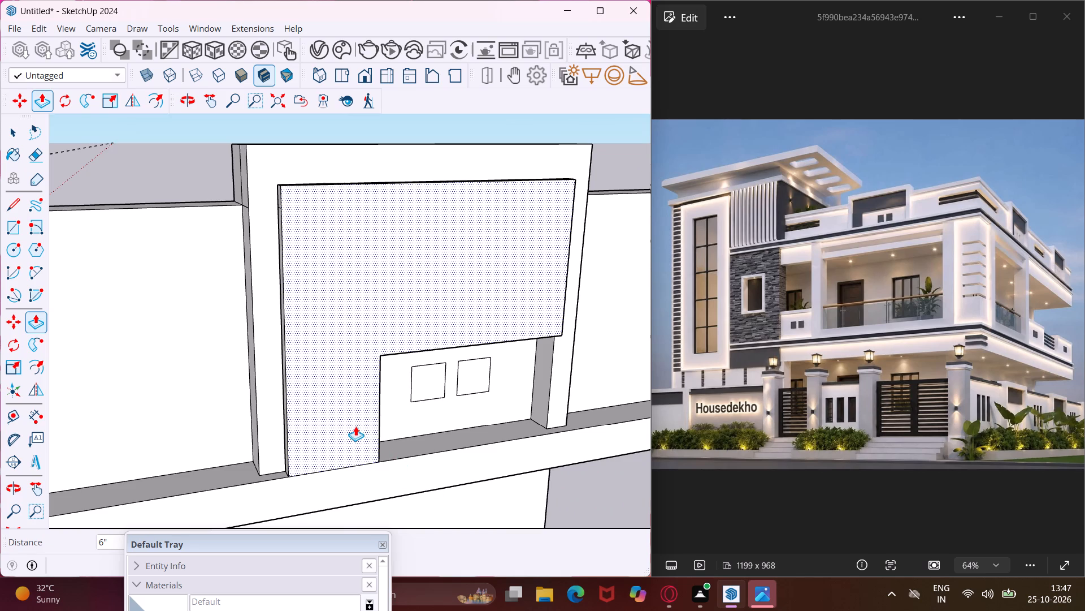
pyautogui.press('Escape')
pyautogui.click(349, 422)
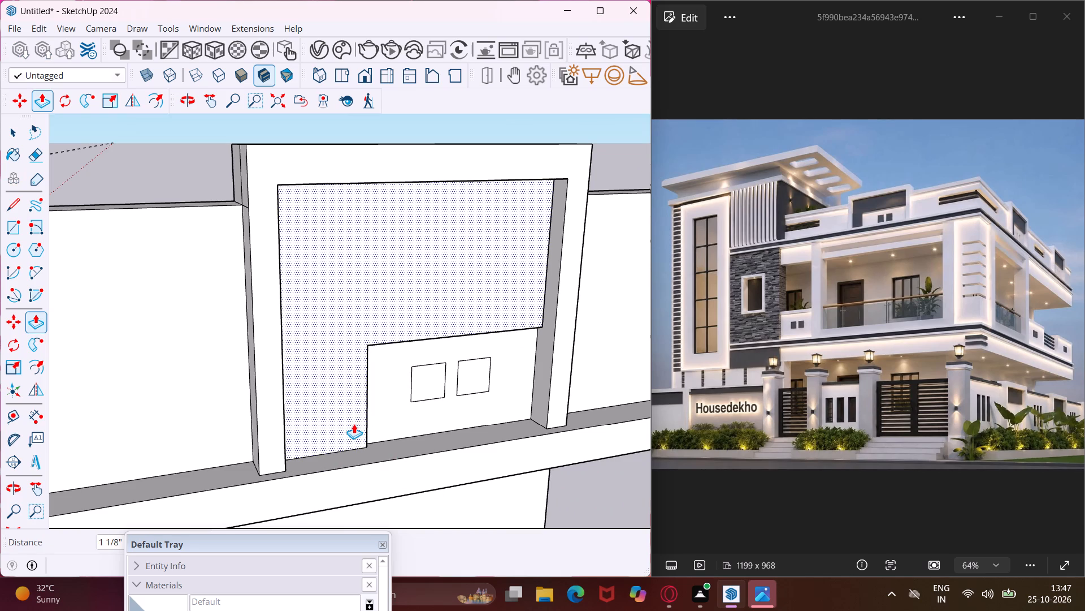
pyautogui.click(354, 425)
pyautogui.press('Escape')
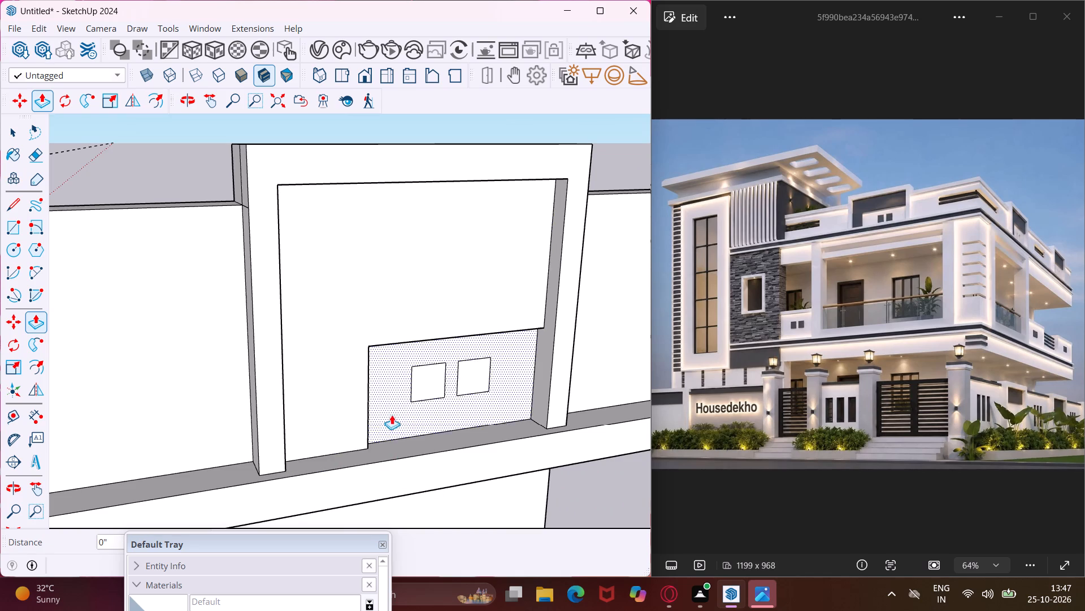
# Push/Pull both small squares outward by the same distance as the L-shaped face to form raised blocks.
pyautogui.scroll(3, 423, 385)
pyautogui.doubleClick(423, 385)
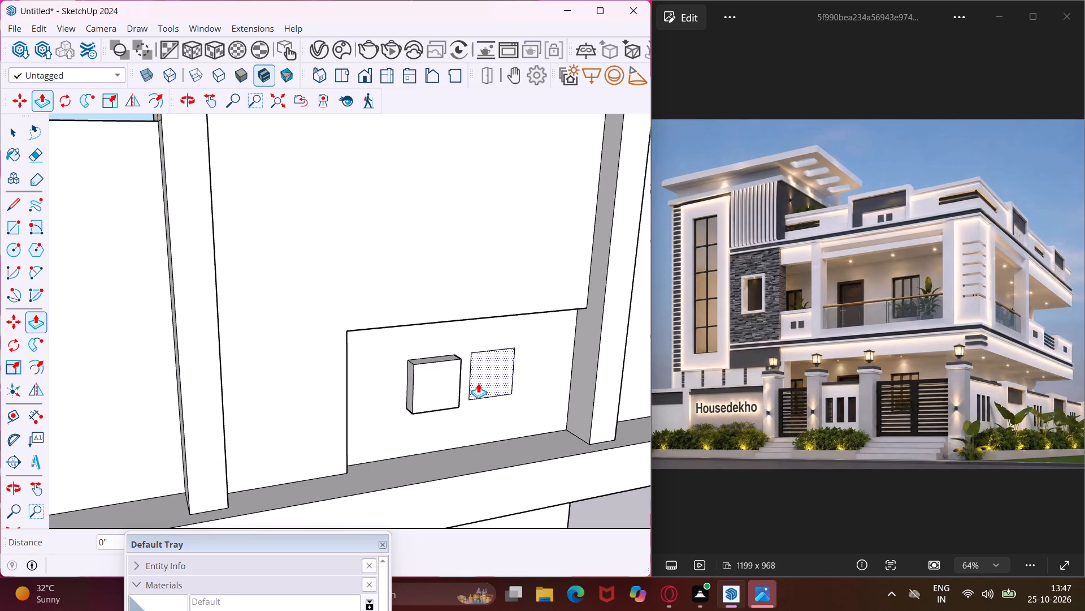
pyautogui.doubleClick(478, 383)
pyautogui.press('Escape')
pyautogui.press('space')
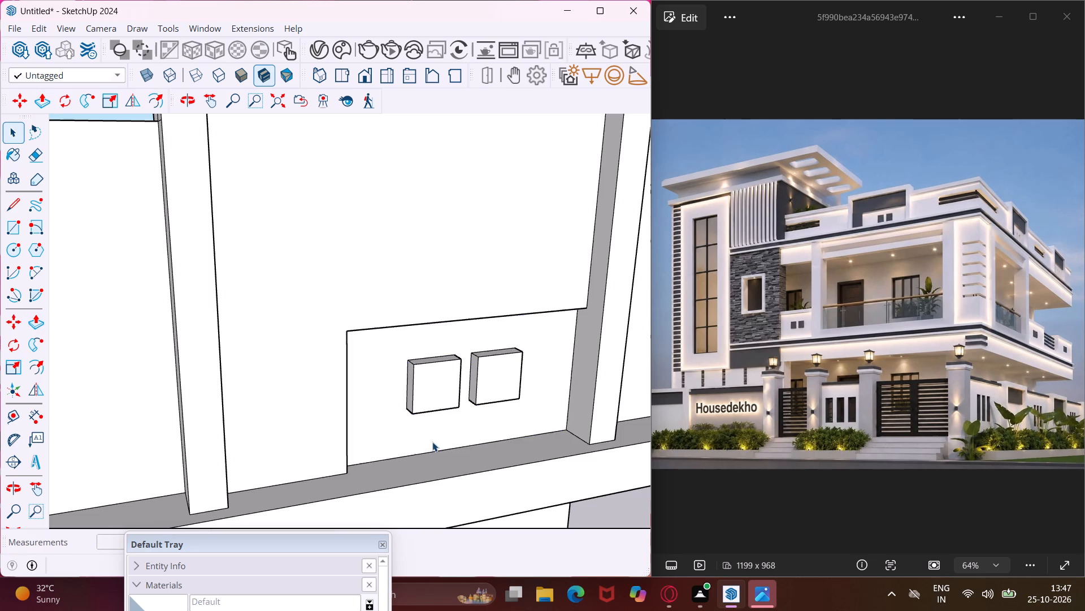
# Move the end edge of the front parapet's slot outline about 1' 5" toward the framed panel to lengthen the slot.
pyautogui.scroll(-13, 384, 440)
pyautogui.moveTo(387, 439); pyautogui.dragTo(523, 412, button='middle')
pyautogui.scroll(-14, 523, 412)
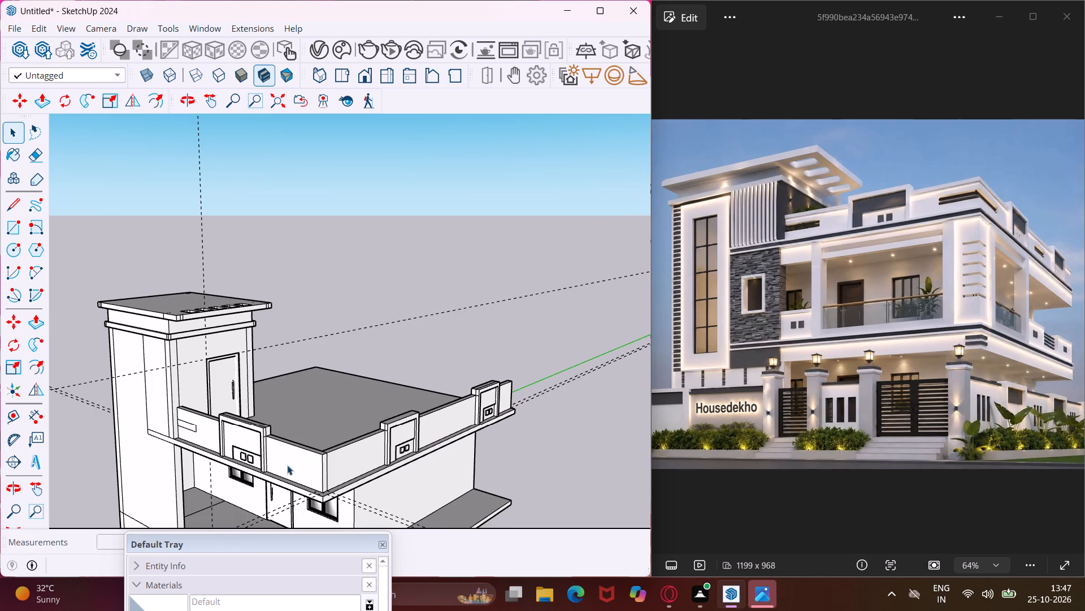
pyautogui.moveTo(211, 434); pyautogui.dragTo(378, 376, button='middle')
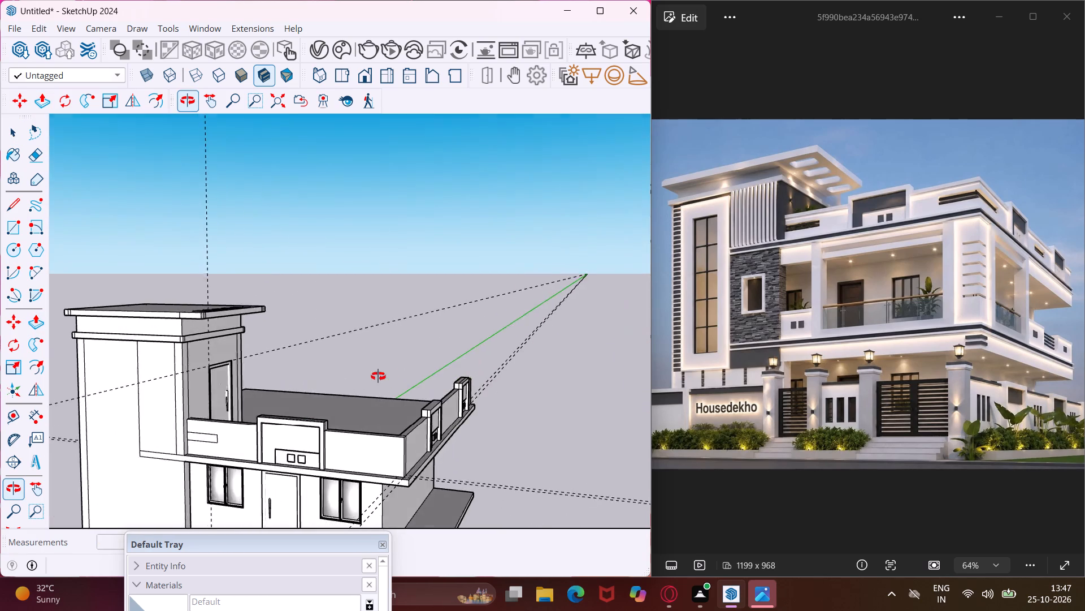
pyautogui.moveTo(378, 376); pyautogui.dragTo(389, 371, button='middle')
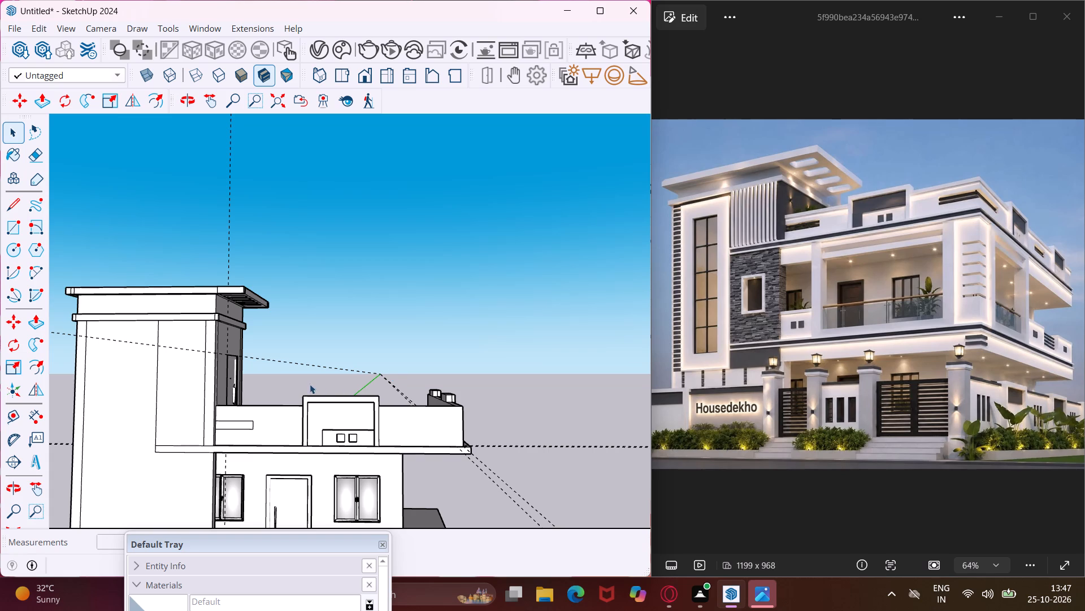
pyautogui.scroll(8, 254, 430)
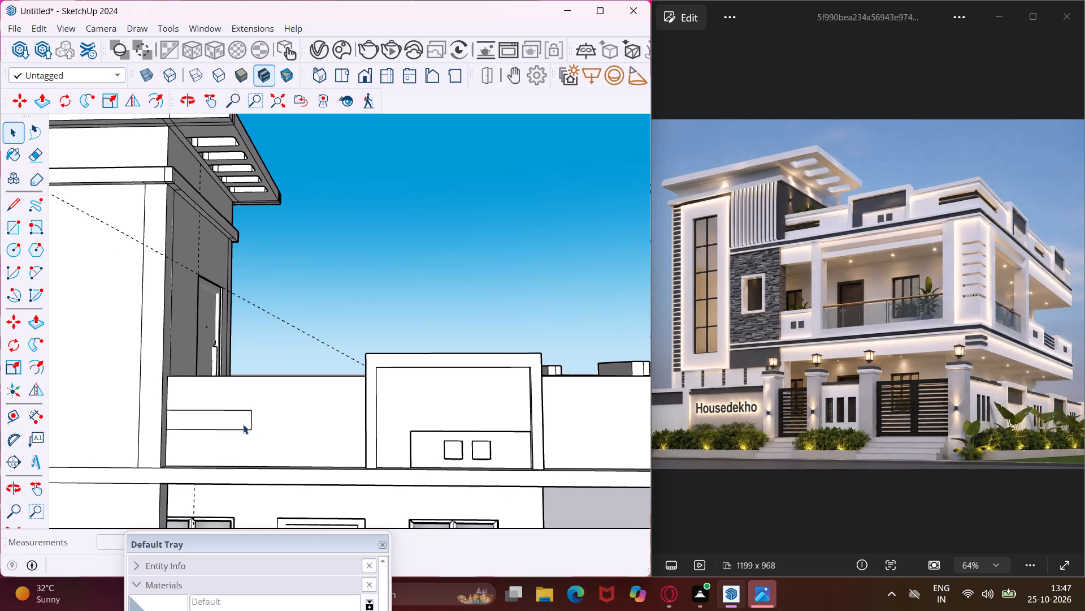
pyautogui.moveTo(243, 424); pyautogui.dragTo(254, 427, button='middle')
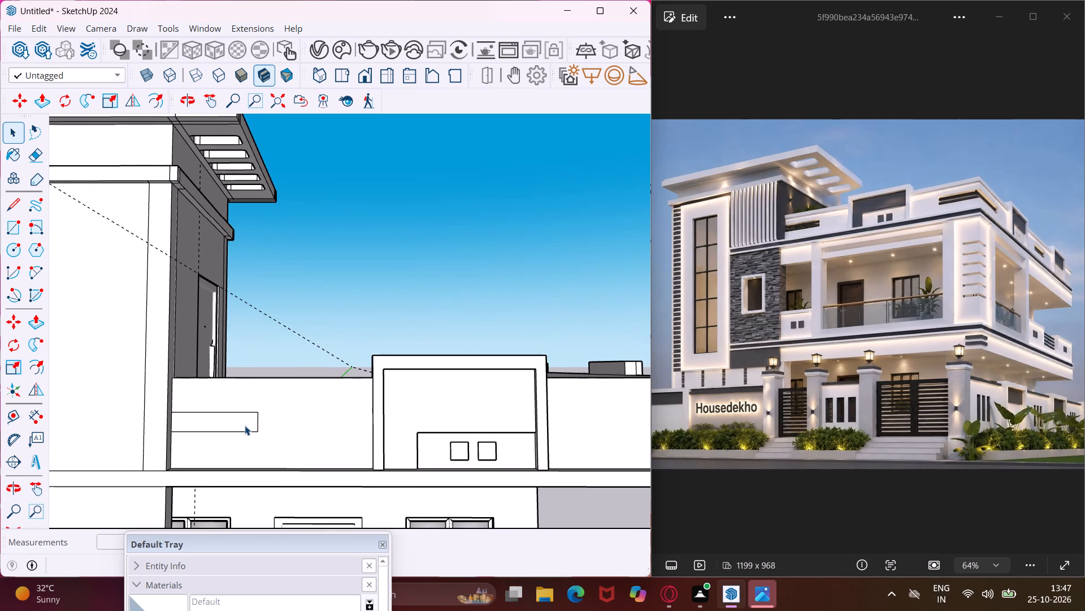
pyautogui.scroll(2, 245, 425)
pyautogui.click(261, 419)
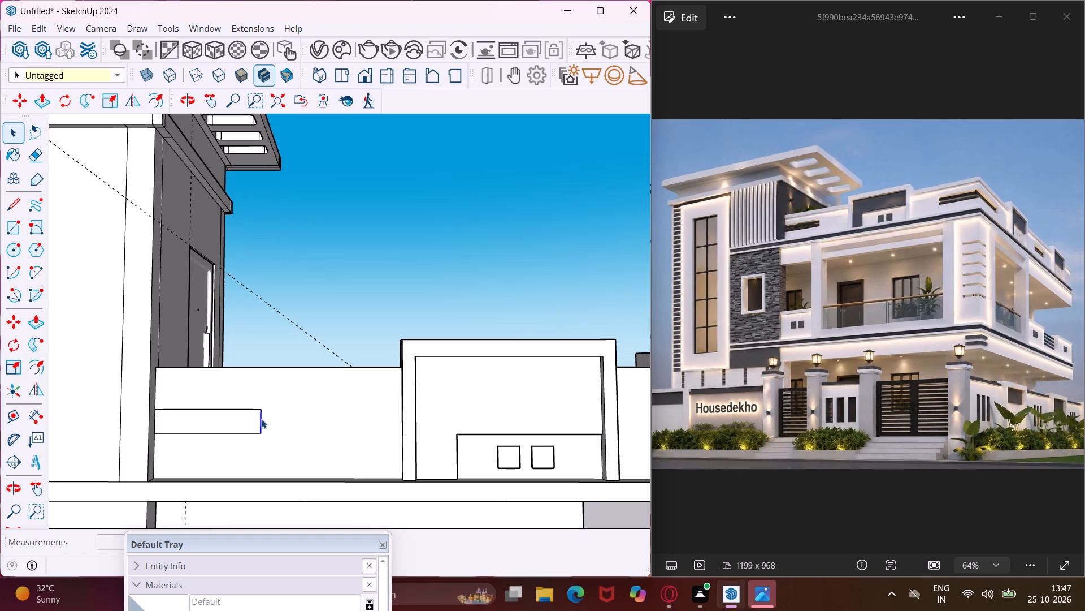
pyautogui.press('m')
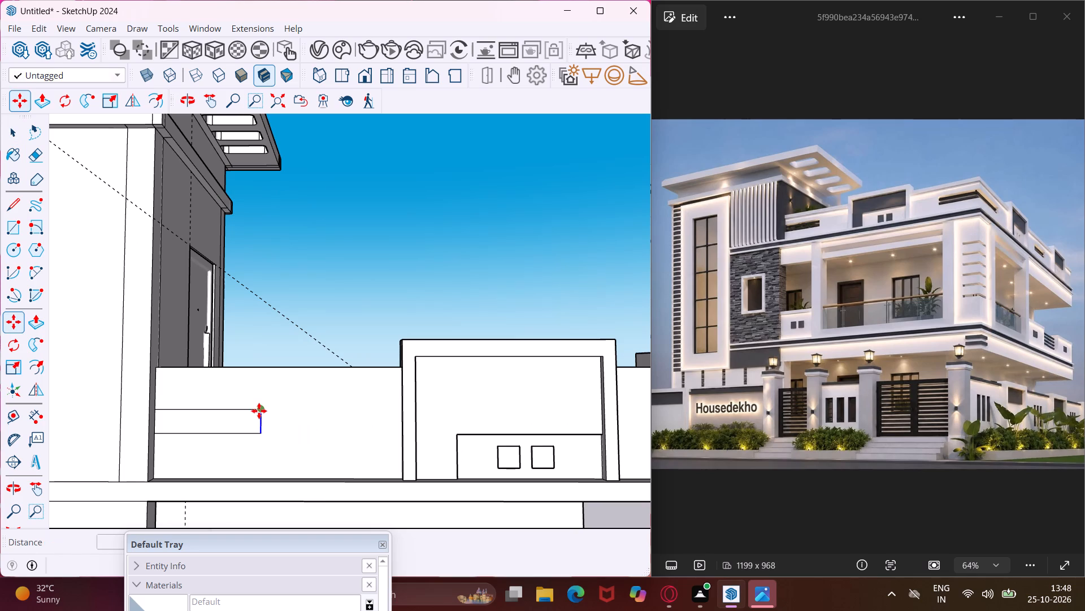
pyautogui.click(259, 410)
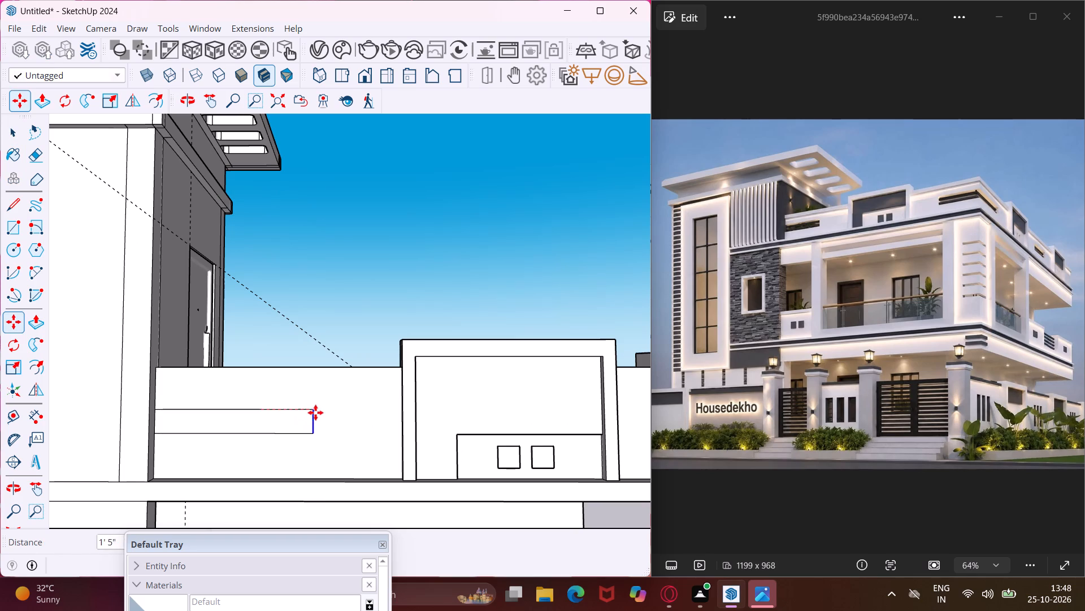
pyautogui.click(316, 412)
pyautogui.press('Escape')
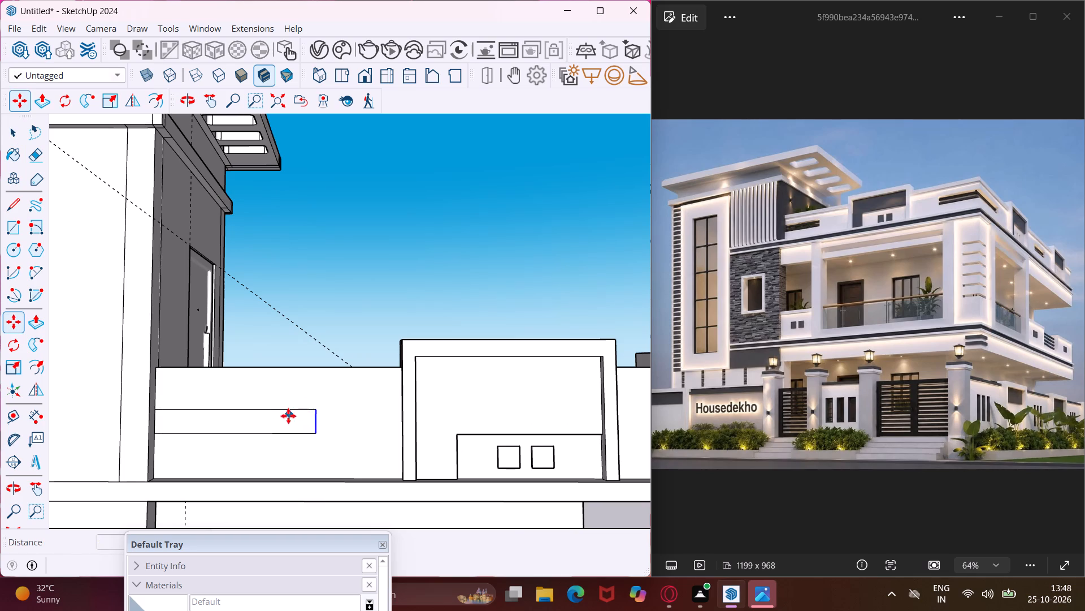
pyautogui.press('space')
# Draw a horizontal rectangle about 10" high on the front parapet face, extending from the outer corner edge toward the framed panel.
pyautogui.scroll(-11, 248, 420)
pyautogui.moveTo(473, 423); pyautogui.dragTo(442, 431, button='middle')
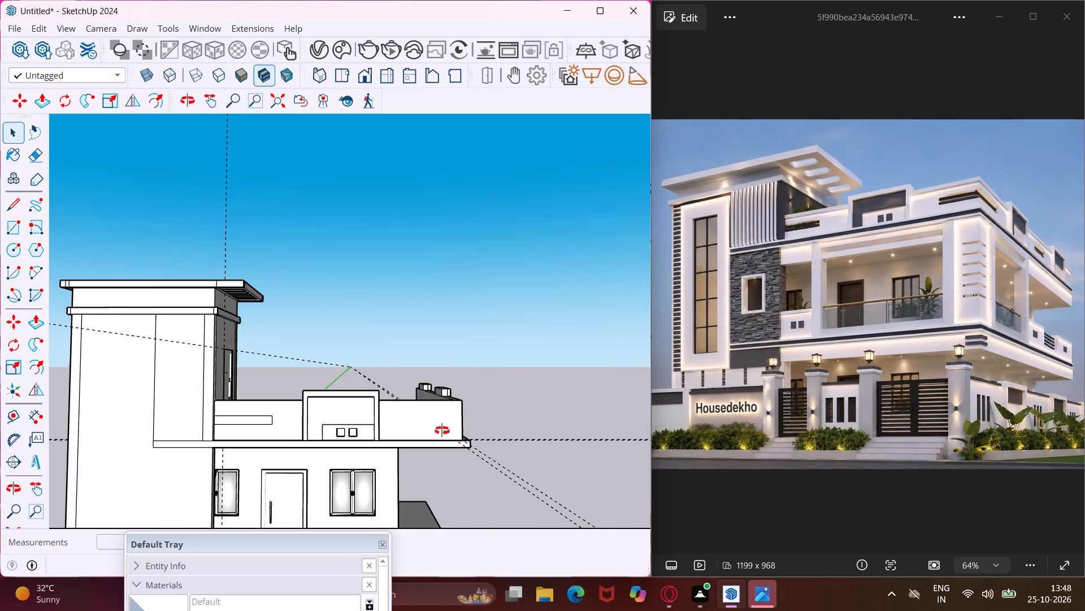
pyautogui.moveTo(442, 431); pyautogui.dragTo(395, 445, button='middle')
pyautogui.scroll(4, 425, 436)
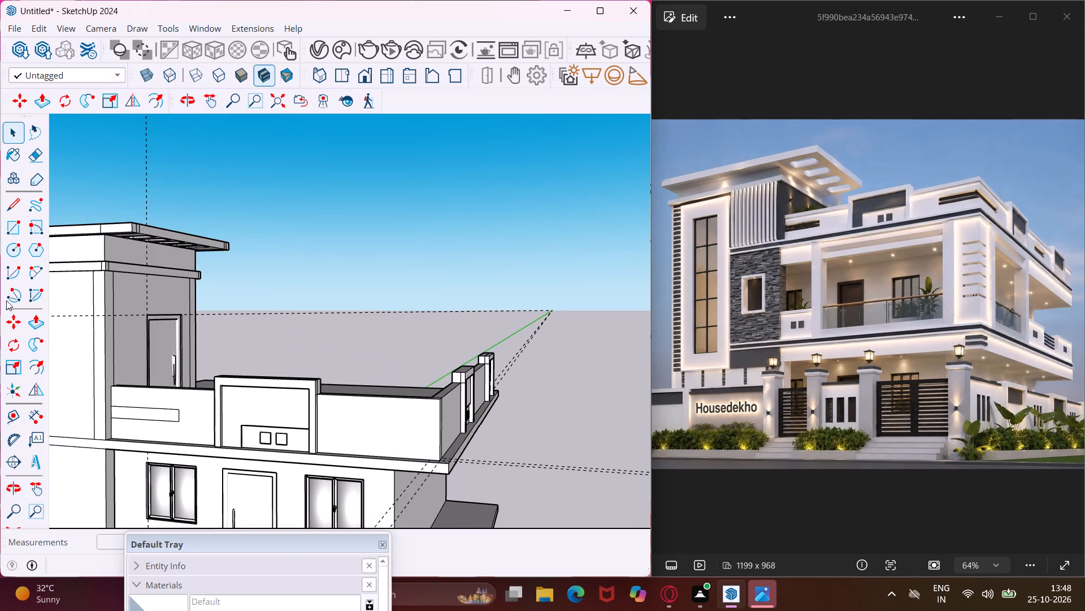
pyautogui.click(15, 238)
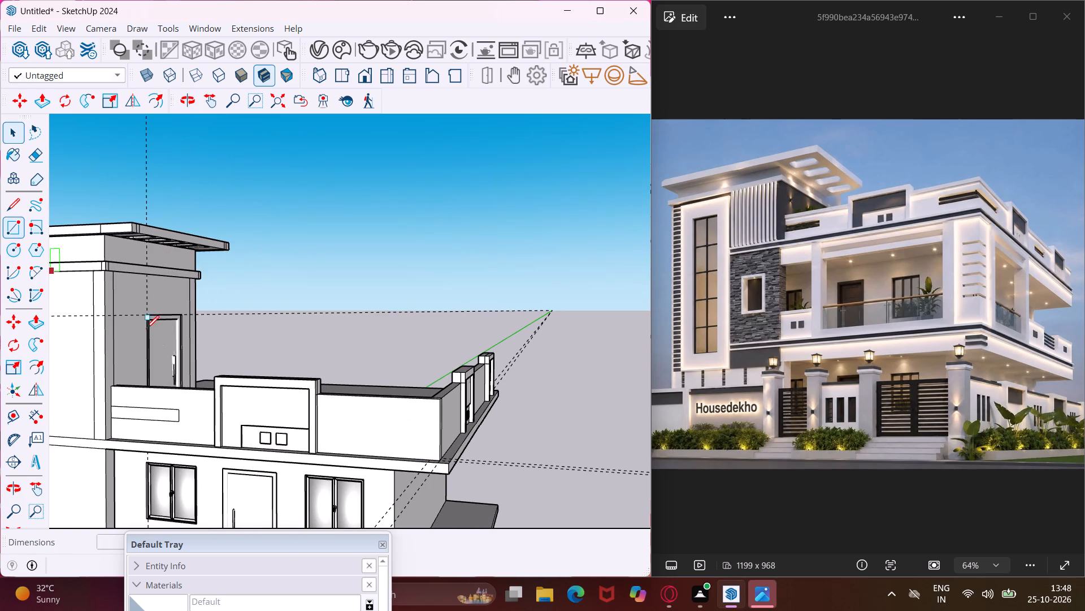
pyautogui.moveTo(326, 455); pyautogui.dragTo(457, 449, button='middle')
pyautogui.scroll(4, 510, 408)
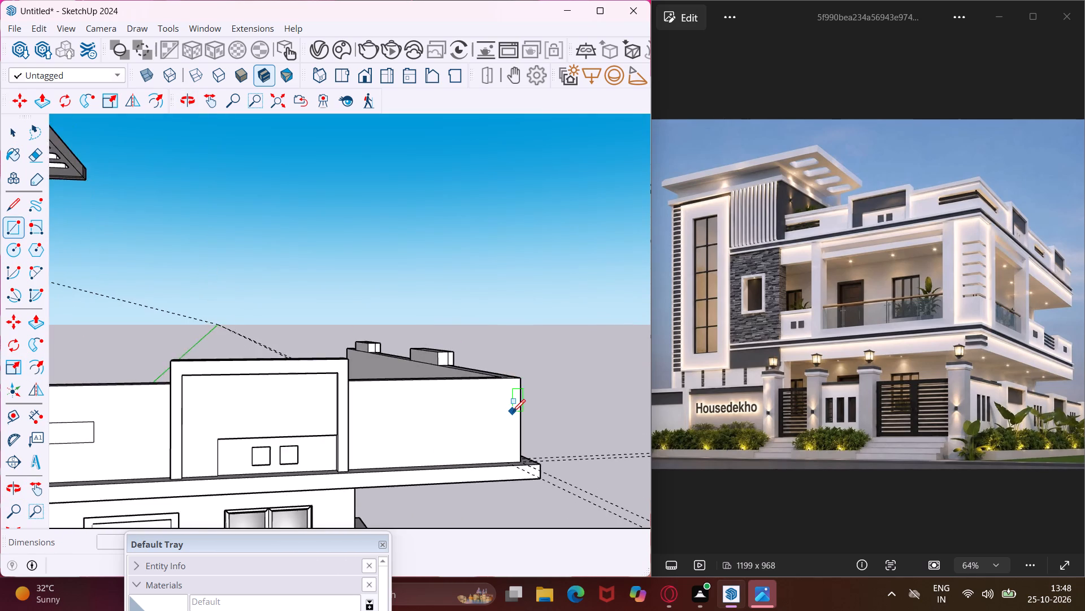
pyautogui.scroll(4, 513, 412)
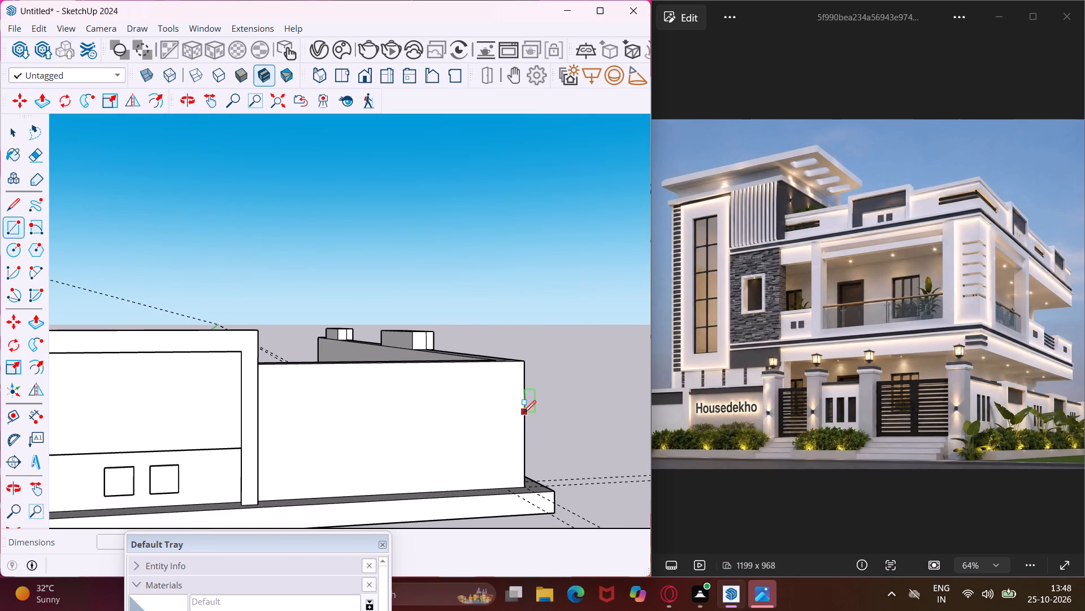
pyautogui.click(522, 408)
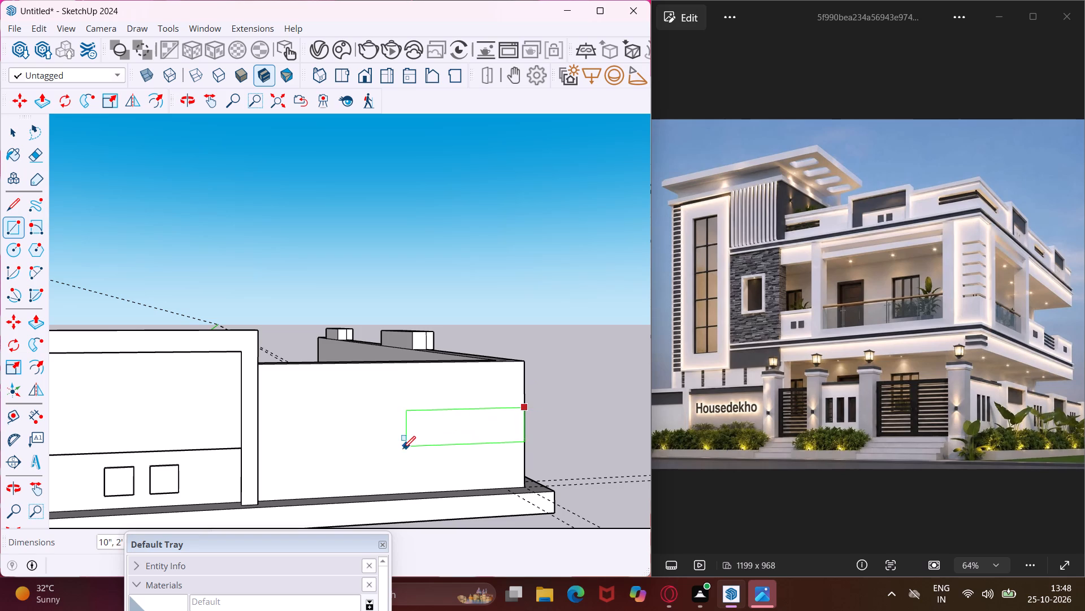
pyautogui.click(363, 449)
# Draw a matching rectangle about 4' 1" long on the side parapet face, starting at the front rectangle's upper corner point.
pyautogui.moveTo(461, 425); pyautogui.dragTo(175, 402, button='middle')
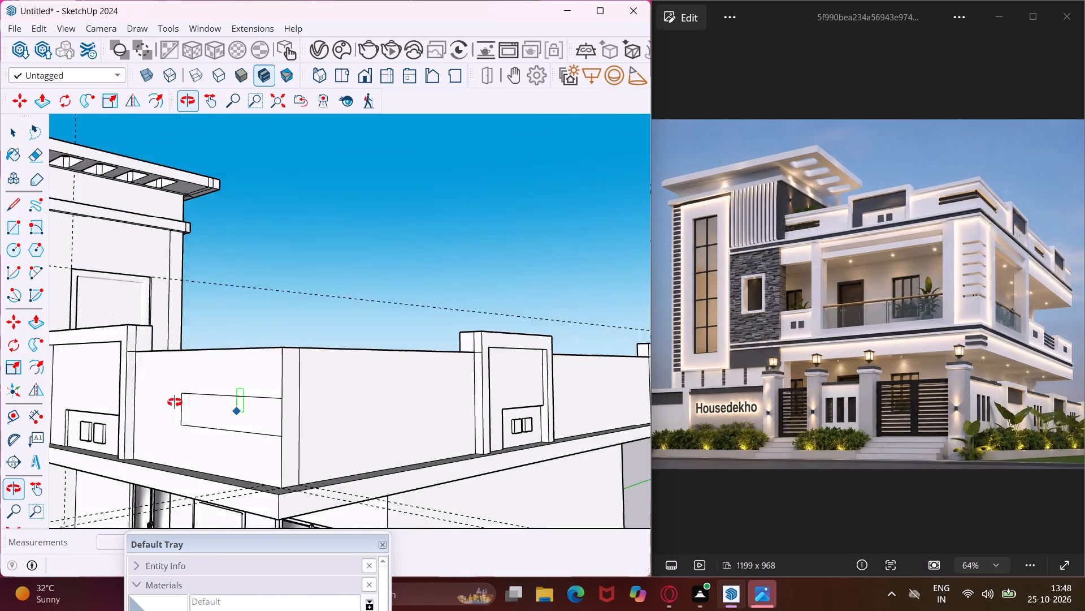
pyautogui.moveTo(175, 402); pyautogui.dragTo(98, 418, button='middle')
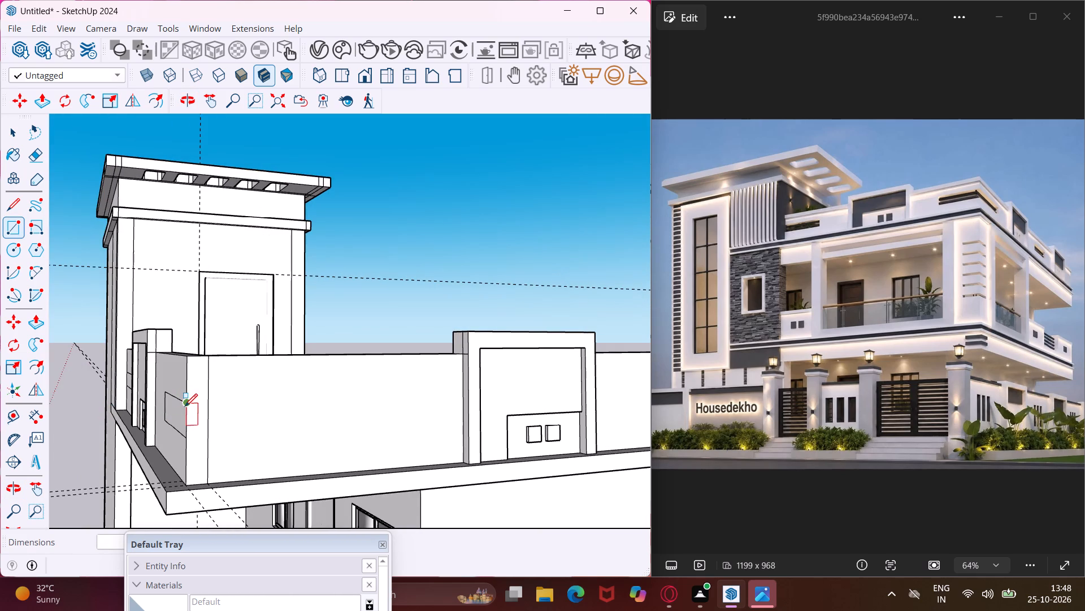
pyautogui.click(185, 405)
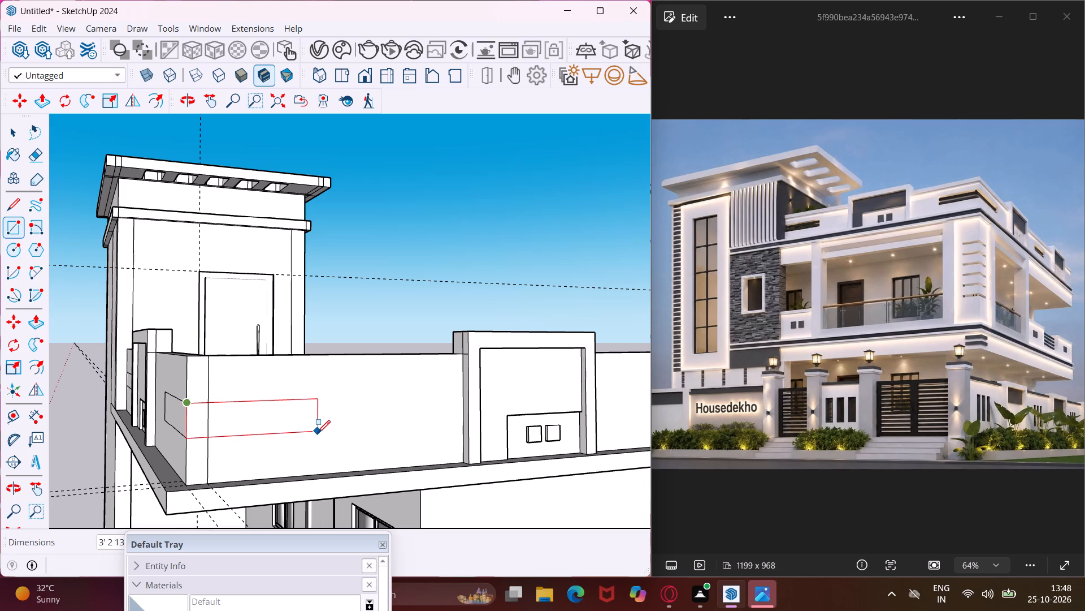
pyautogui.click(351, 432)
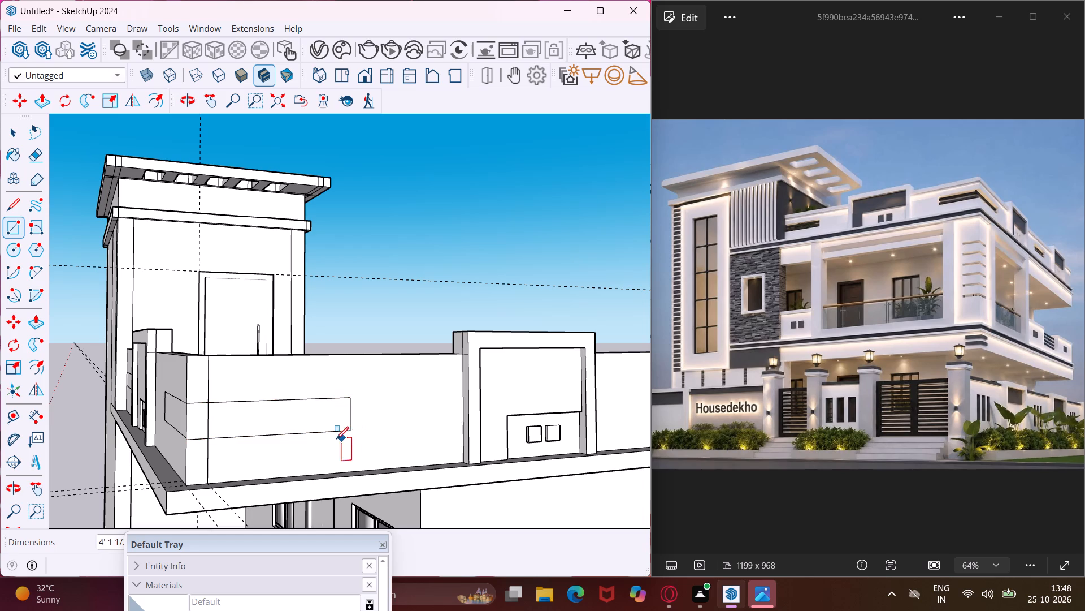
pyautogui.press('Escape')
pyautogui.press('space')
# Move the side rectangle's bottom edges up about 7/16" to meet the front rectangle's bottom edge at the parapet corner.
pyautogui.moveTo(192, 427); pyautogui.dragTo(303, 422, button='middle')
pyautogui.scroll(3, 302, 427)
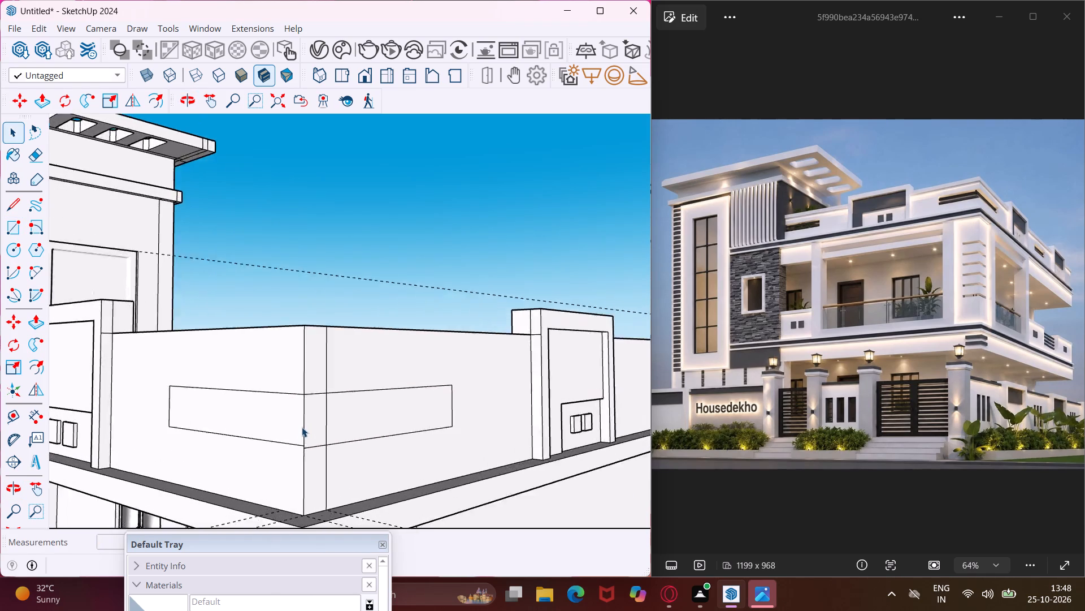
pyautogui.scroll(10, 302, 427)
pyautogui.click(333, 483)
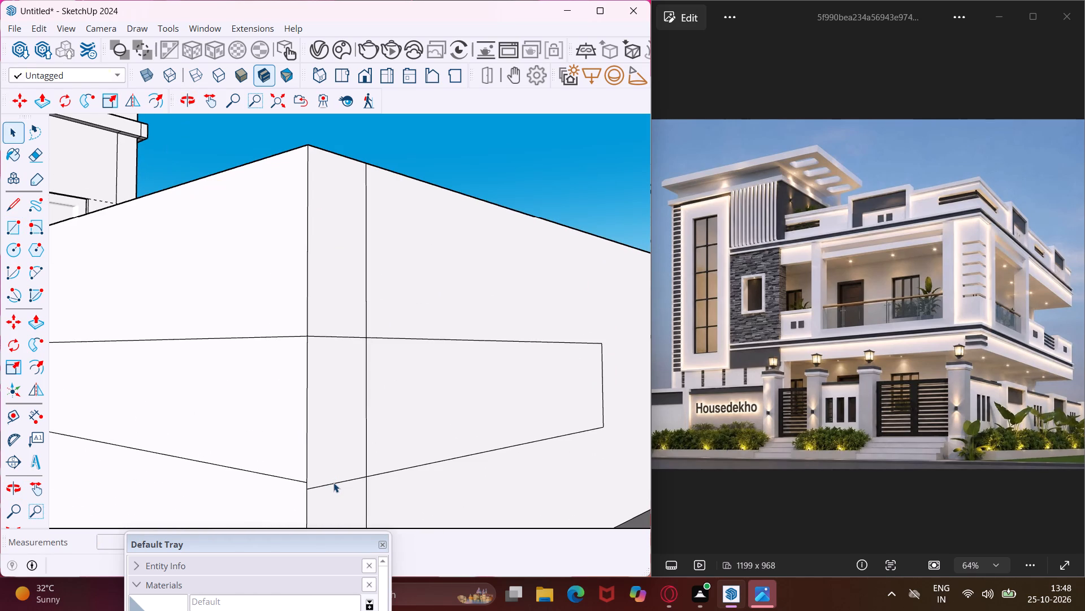
pyautogui.keyDown('ctrl'); pyautogui.click(374, 475); pyautogui.keyUp('ctrl')
pyautogui.press('m')
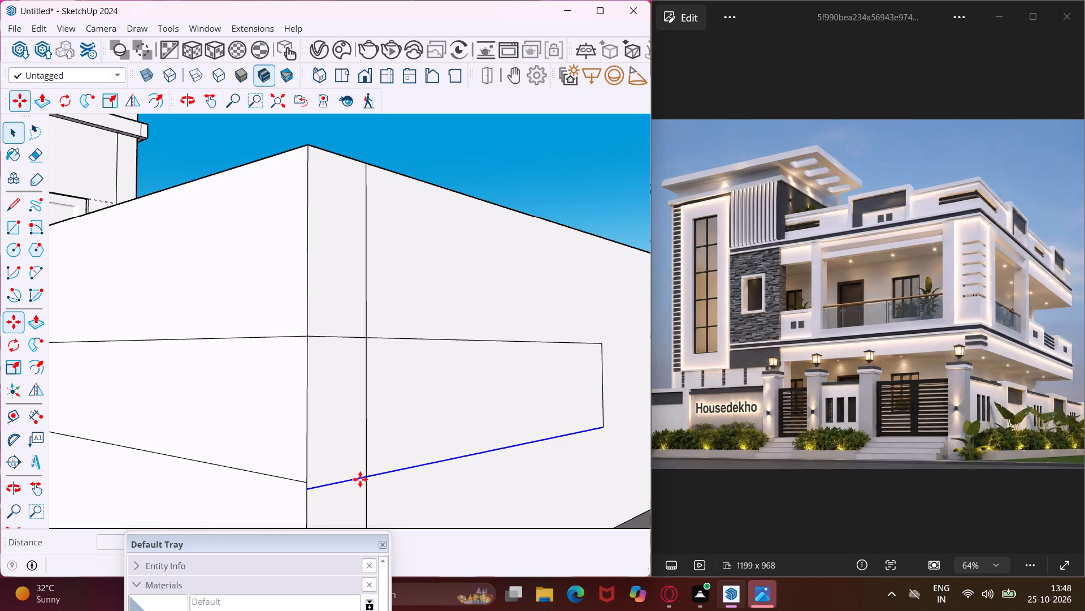
pyautogui.scroll(9, 321, 480)
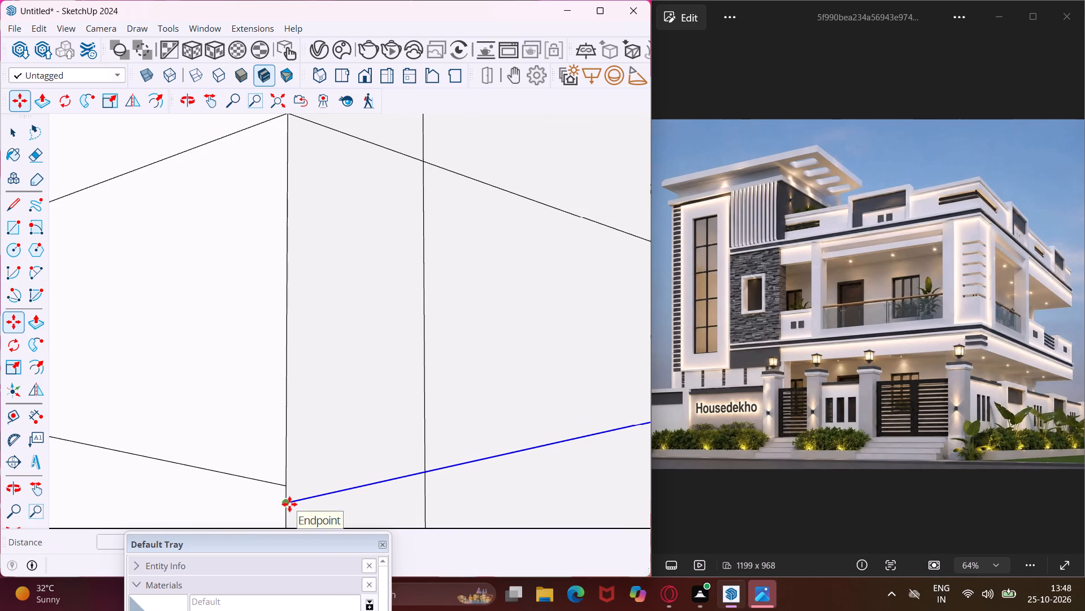
pyautogui.click(288, 504)
pyautogui.click(286, 488)
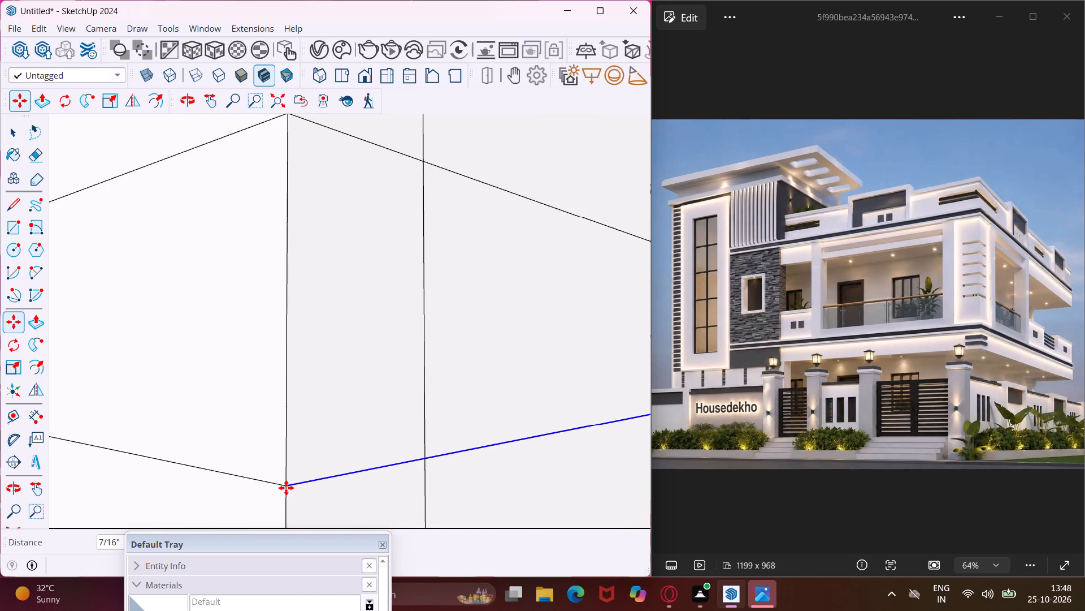
pyautogui.press('Escape')
pyautogui.press('space')
# Erase the three segments of the extra vertical line beside the parapet corner, inside, above and below the side rectangle.
pyautogui.scroll(-13, 299, 441)
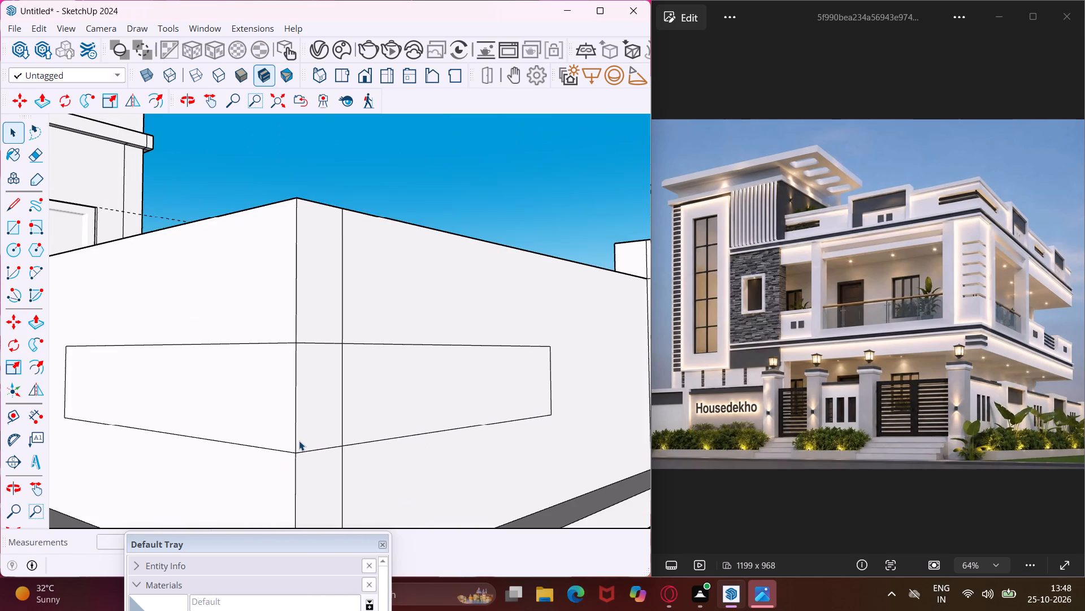
pyautogui.scroll(-2, 299, 441)
pyautogui.press('e')
pyautogui.click(336, 406)
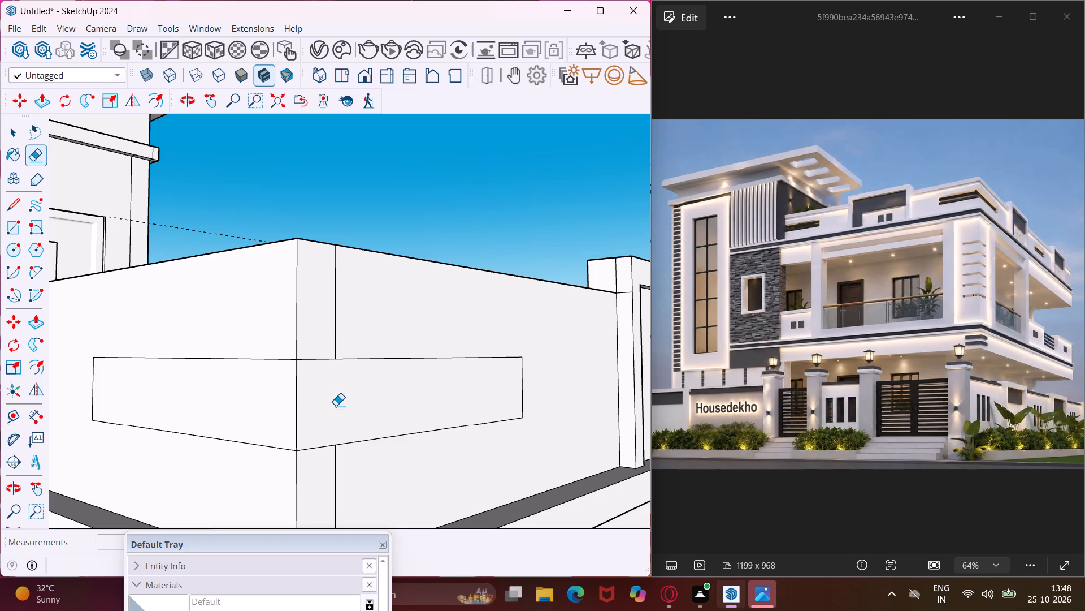
pyautogui.click(336, 326)
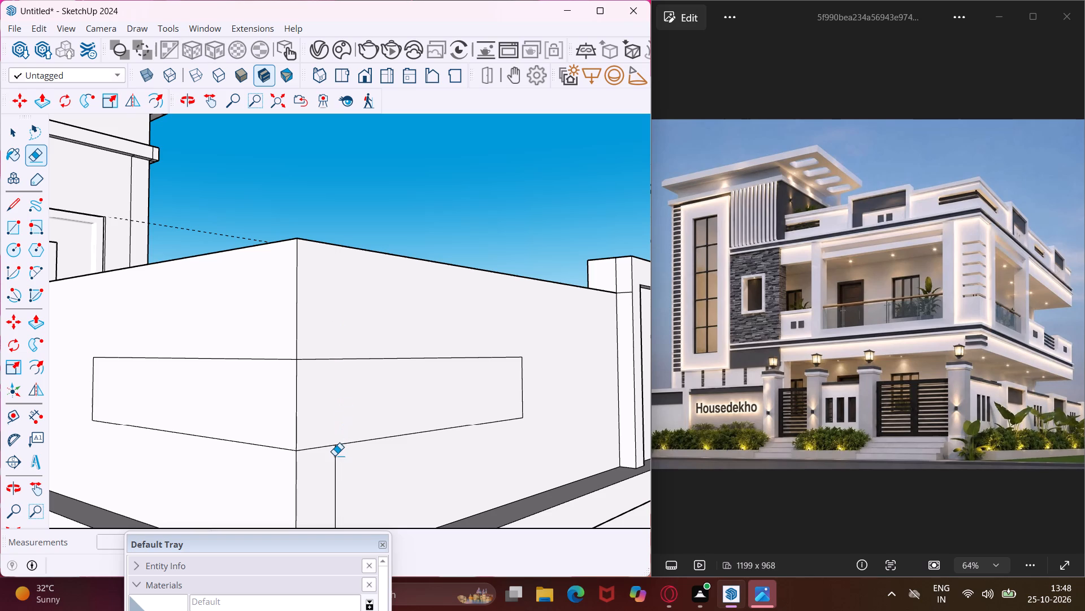
pyautogui.click(335, 457)
pyautogui.press('Escape')
pyautogui.press('space')
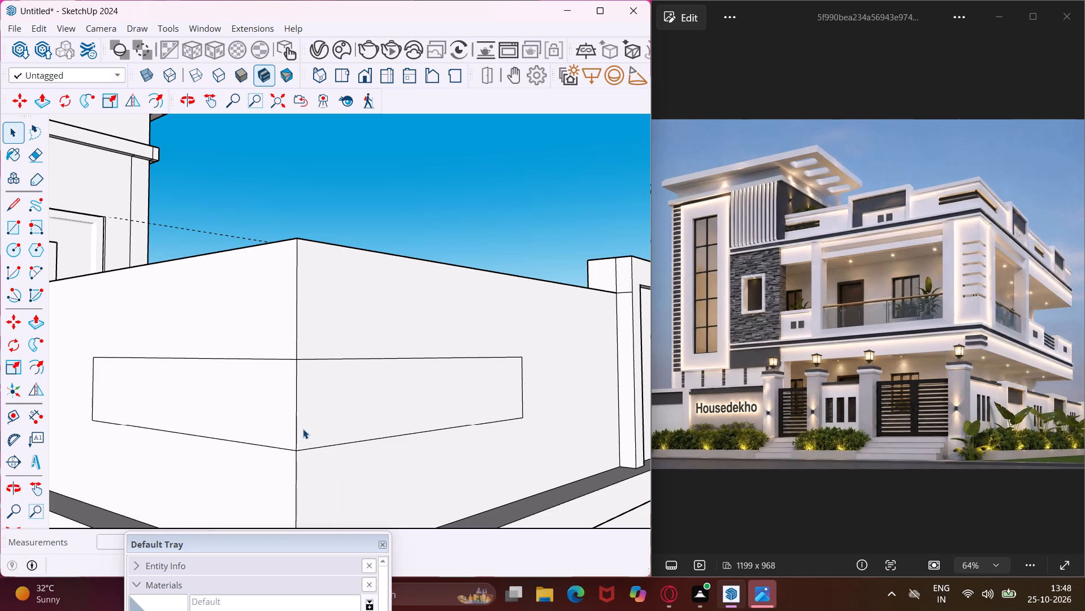
# Draw a horizontal rectangle about 7' 7" long on the side parapet face between the two framed panels.
pyautogui.scroll(-12, 287, 420)
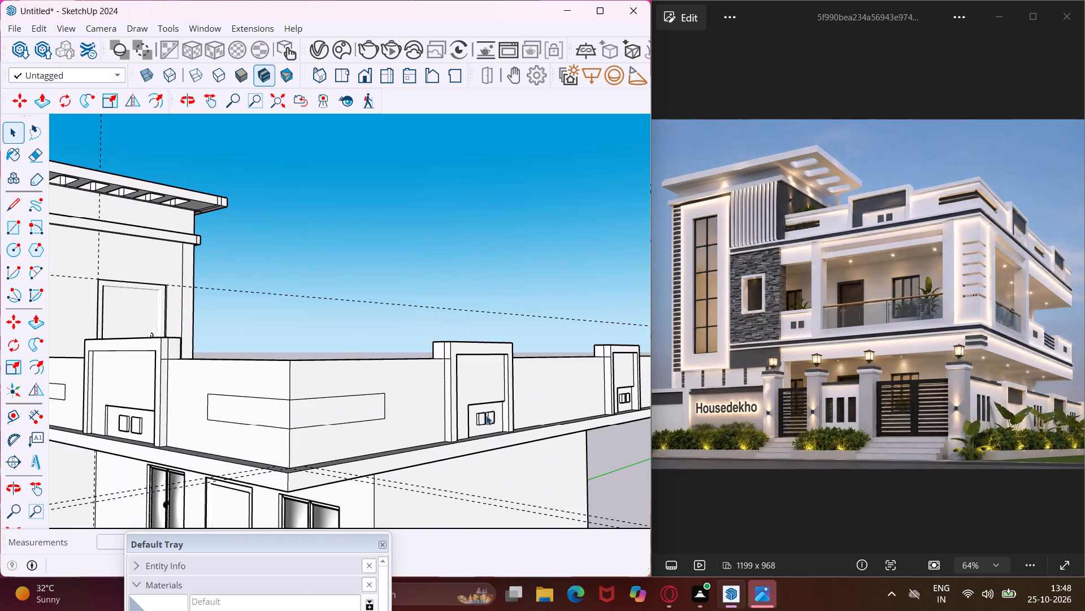
pyautogui.moveTo(591, 388); pyautogui.dragTo(396, 404, button='middle')
pyautogui.scroll(-3, 376, 401)
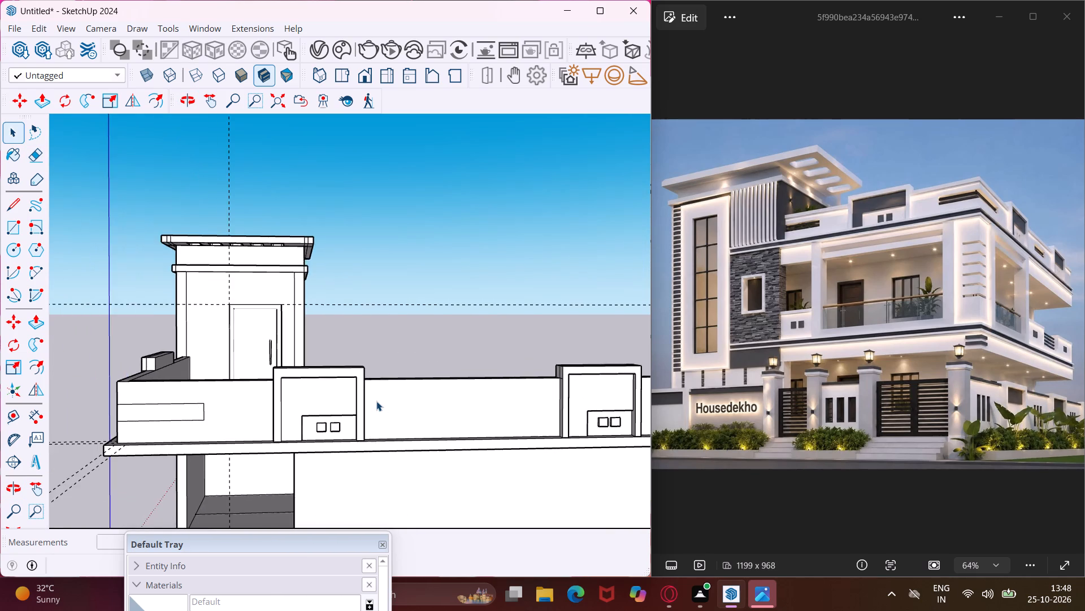
pyautogui.scroll(-4, 376, 401)
pyautogui.click(11, 226)
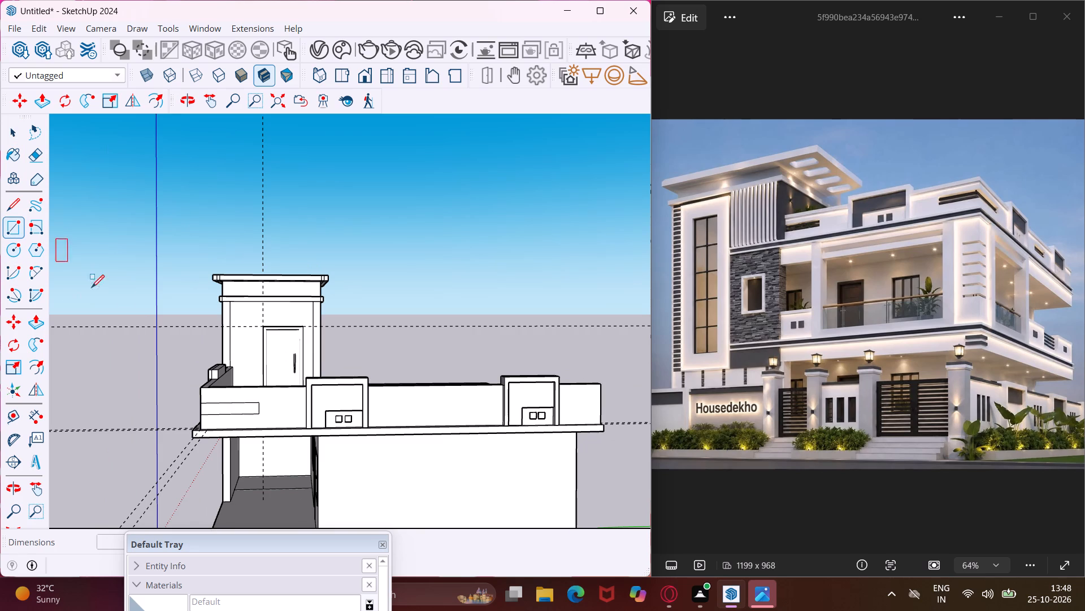
pyautogui.scroll(7, 416, 434)
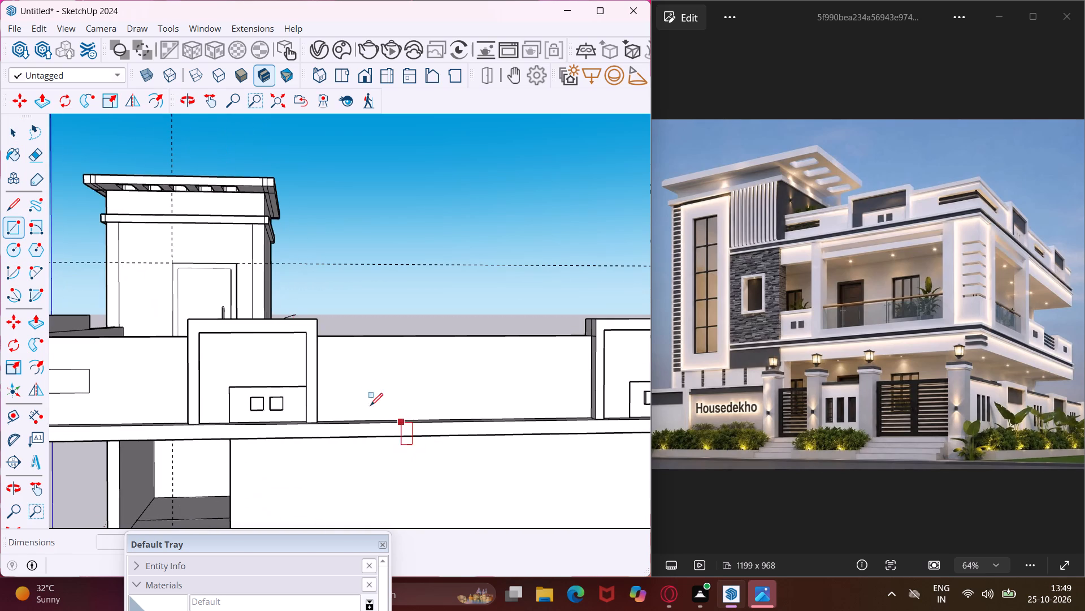
pyautogui.click(354, 364)
pyautogui.click(561, 386)
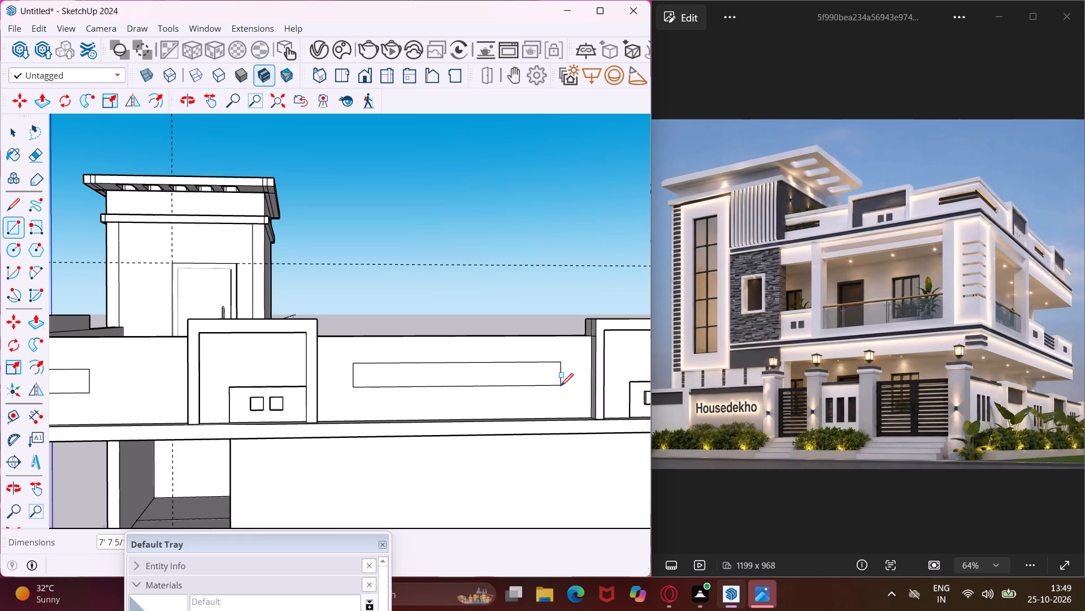
pyautogui.press('Escape')
pyautogui.press('space')
pyautogui.scroll(-5, 533, 368)
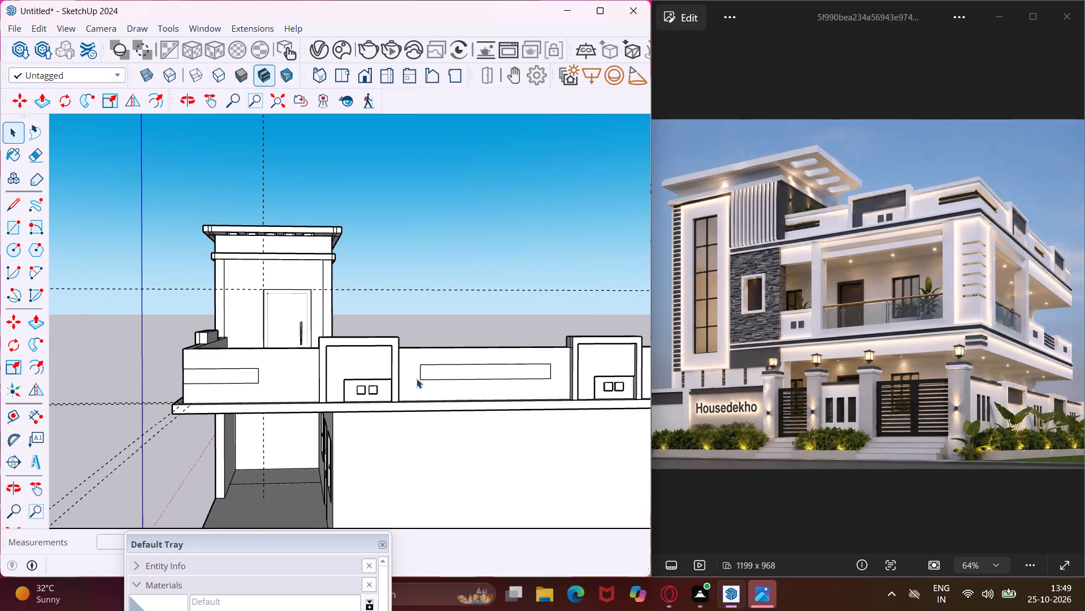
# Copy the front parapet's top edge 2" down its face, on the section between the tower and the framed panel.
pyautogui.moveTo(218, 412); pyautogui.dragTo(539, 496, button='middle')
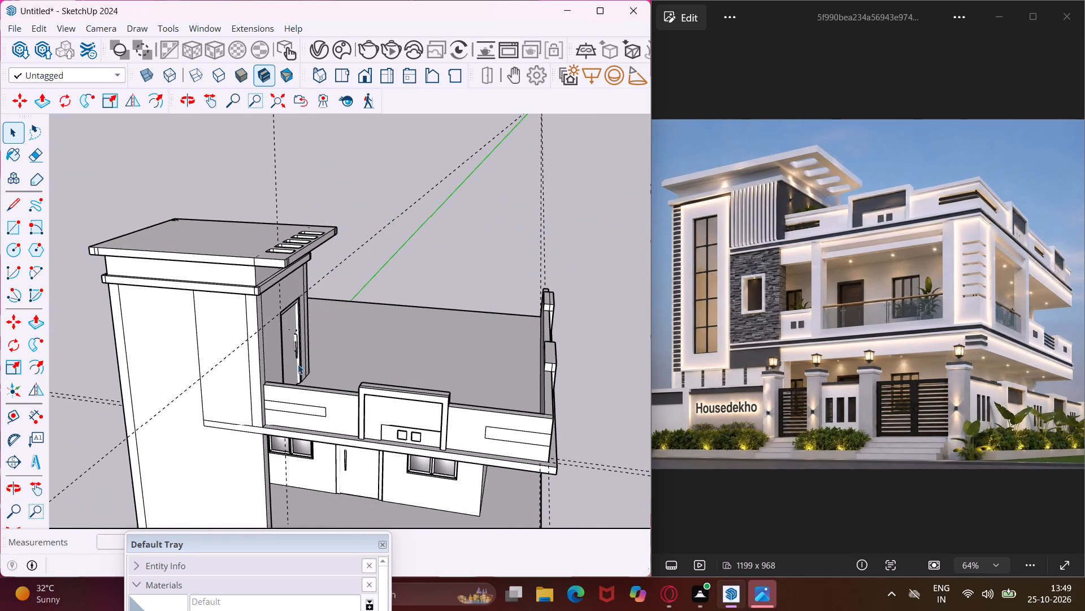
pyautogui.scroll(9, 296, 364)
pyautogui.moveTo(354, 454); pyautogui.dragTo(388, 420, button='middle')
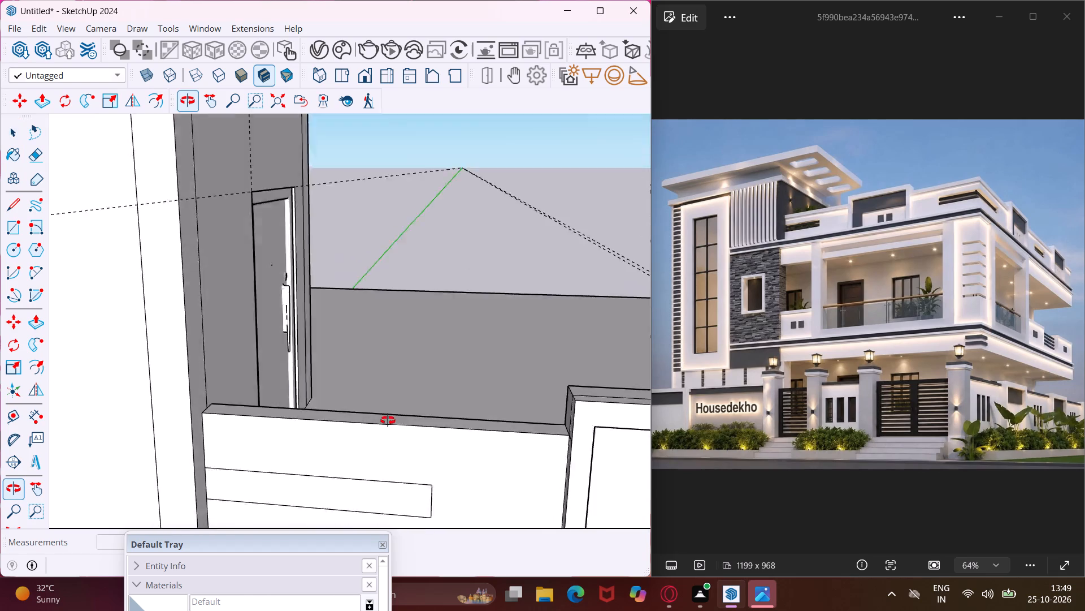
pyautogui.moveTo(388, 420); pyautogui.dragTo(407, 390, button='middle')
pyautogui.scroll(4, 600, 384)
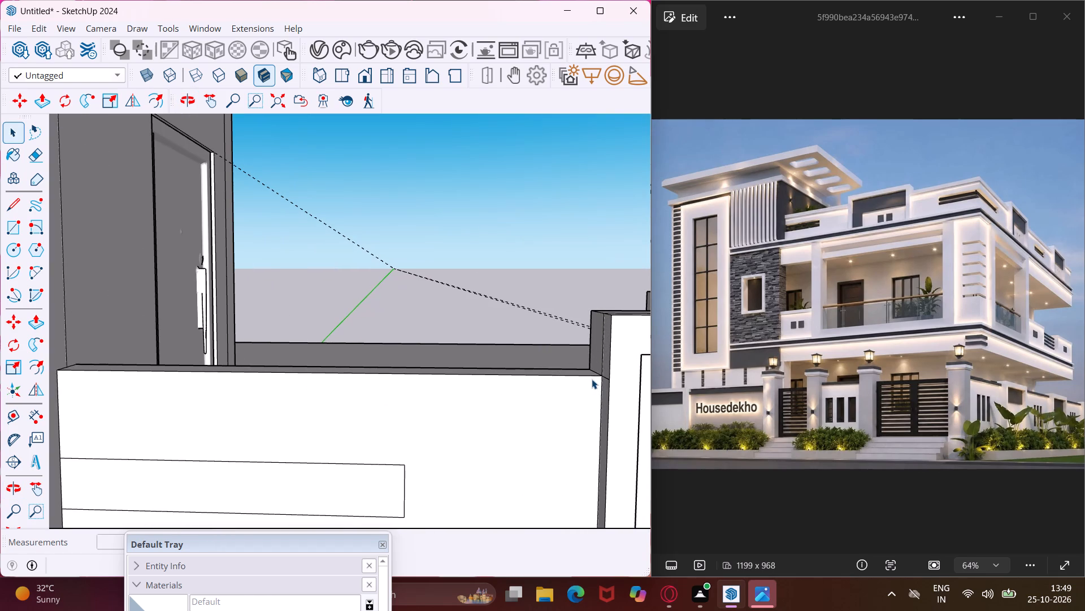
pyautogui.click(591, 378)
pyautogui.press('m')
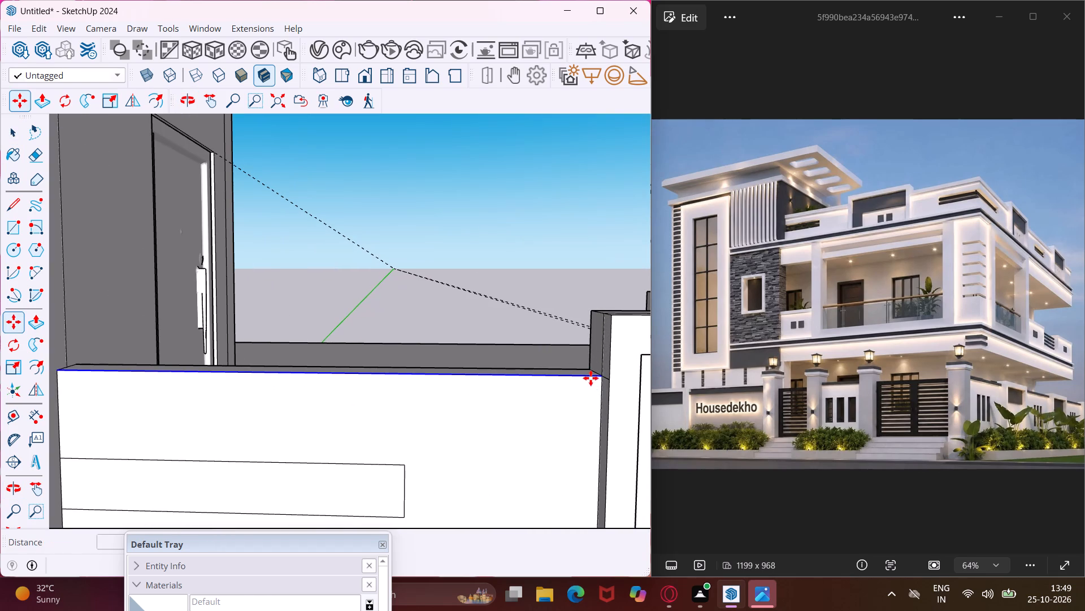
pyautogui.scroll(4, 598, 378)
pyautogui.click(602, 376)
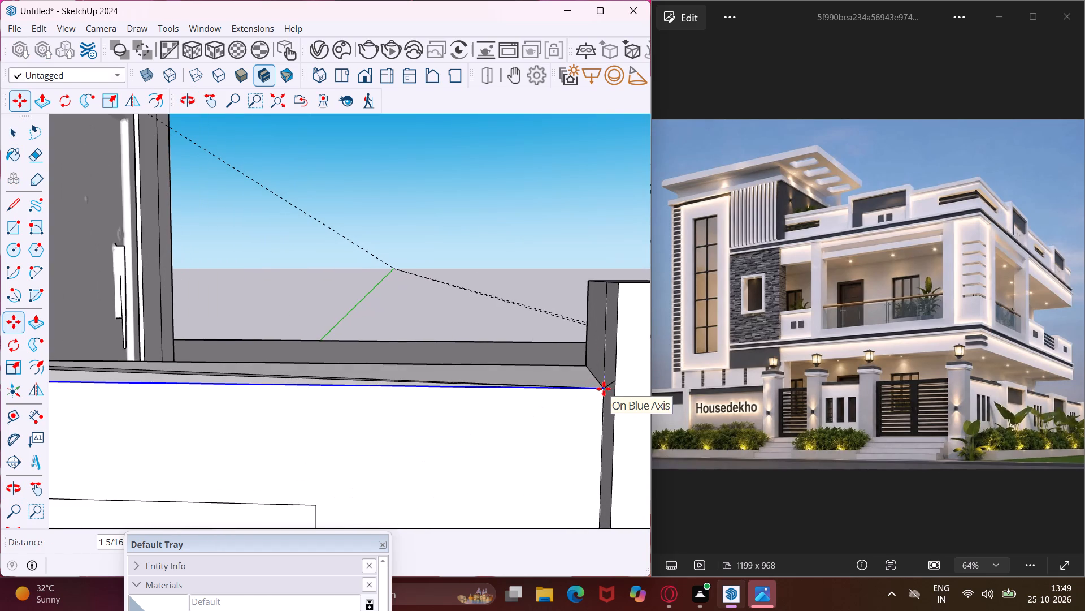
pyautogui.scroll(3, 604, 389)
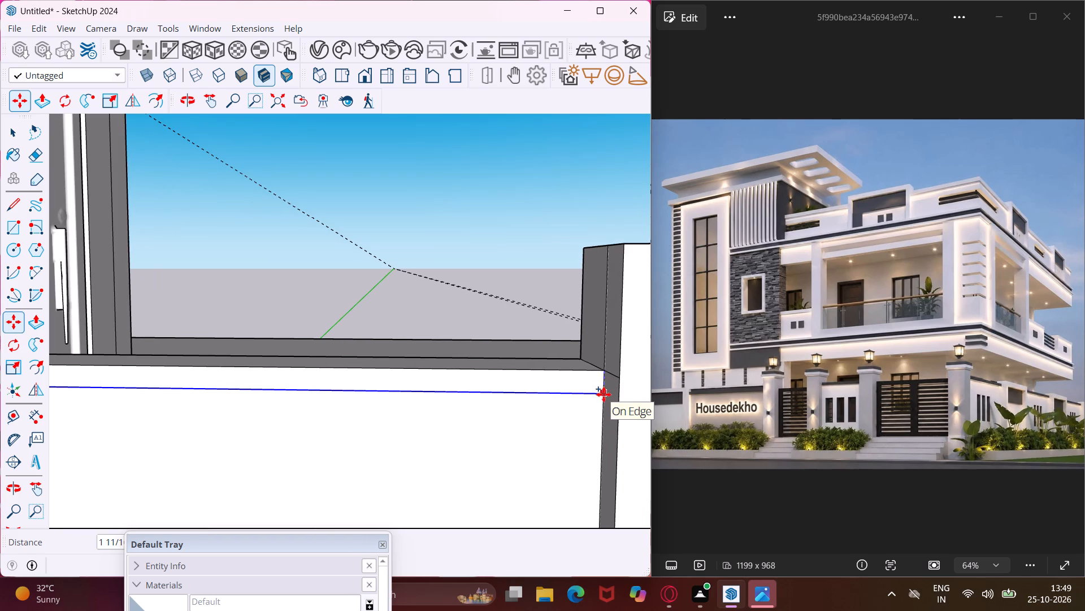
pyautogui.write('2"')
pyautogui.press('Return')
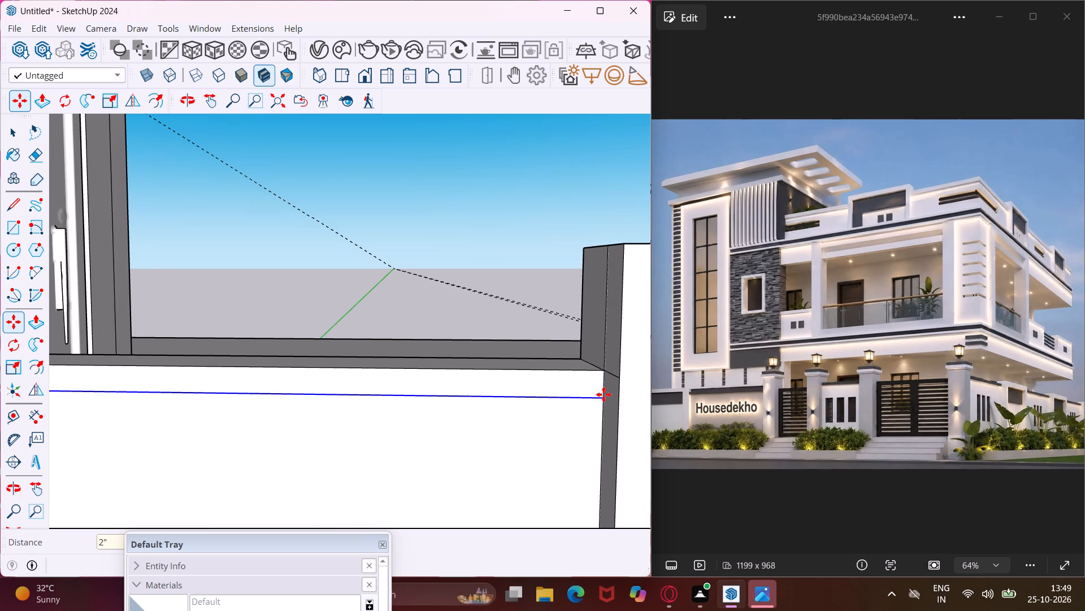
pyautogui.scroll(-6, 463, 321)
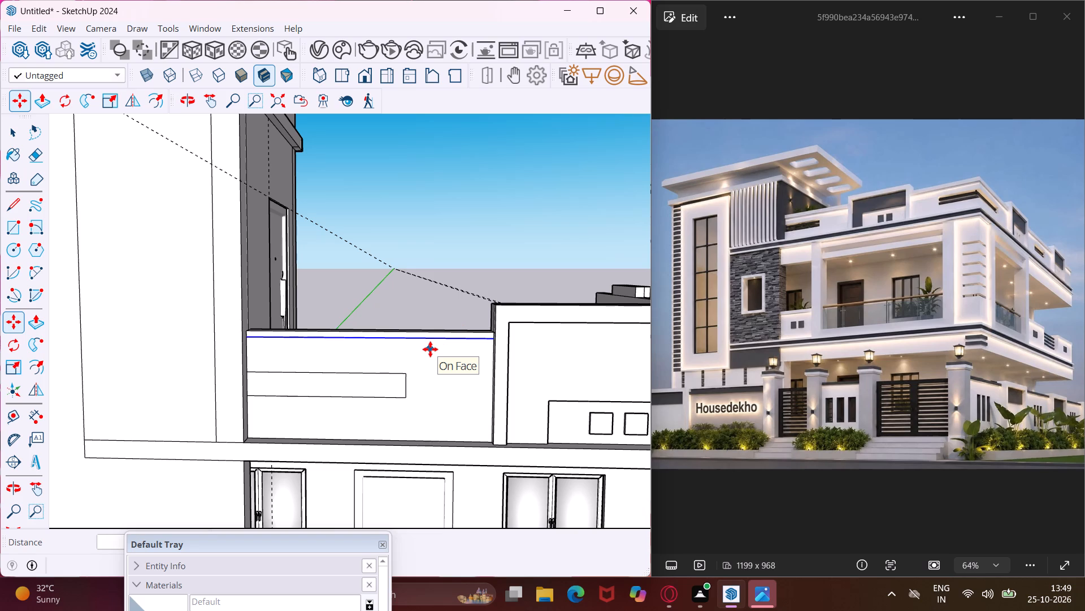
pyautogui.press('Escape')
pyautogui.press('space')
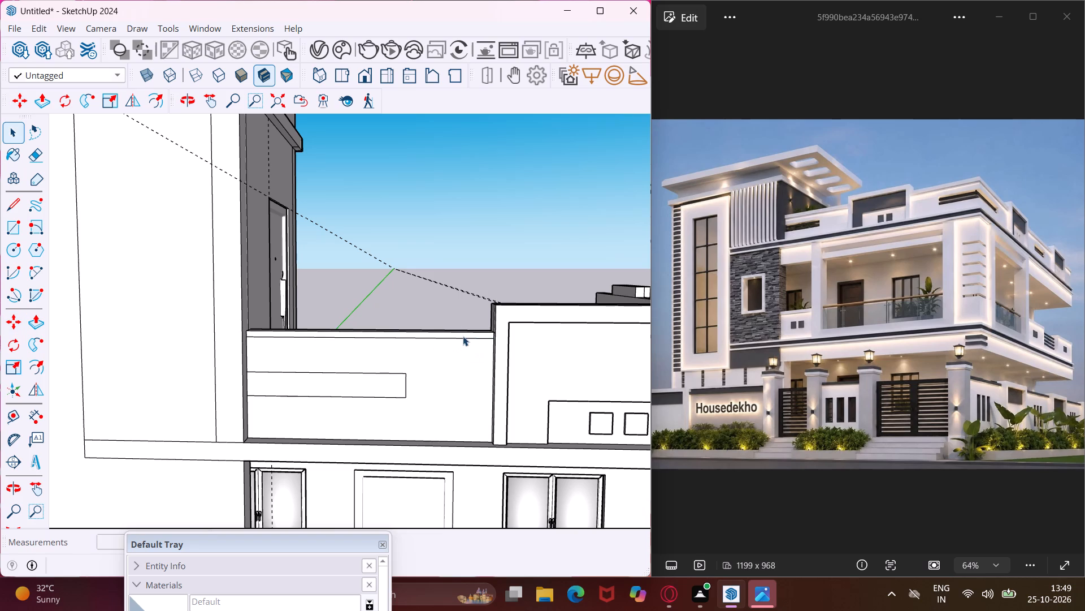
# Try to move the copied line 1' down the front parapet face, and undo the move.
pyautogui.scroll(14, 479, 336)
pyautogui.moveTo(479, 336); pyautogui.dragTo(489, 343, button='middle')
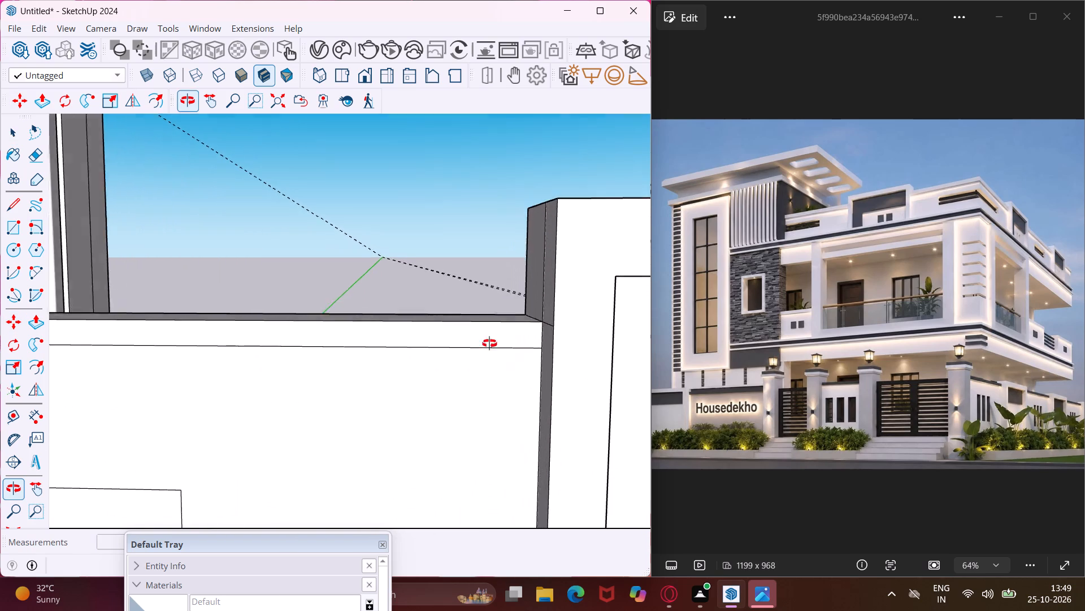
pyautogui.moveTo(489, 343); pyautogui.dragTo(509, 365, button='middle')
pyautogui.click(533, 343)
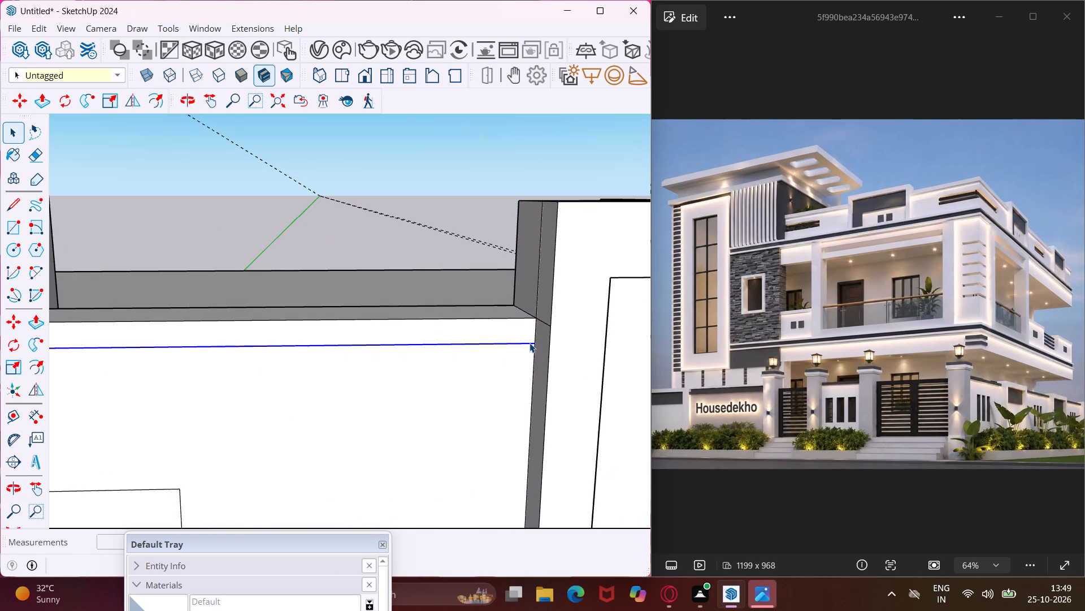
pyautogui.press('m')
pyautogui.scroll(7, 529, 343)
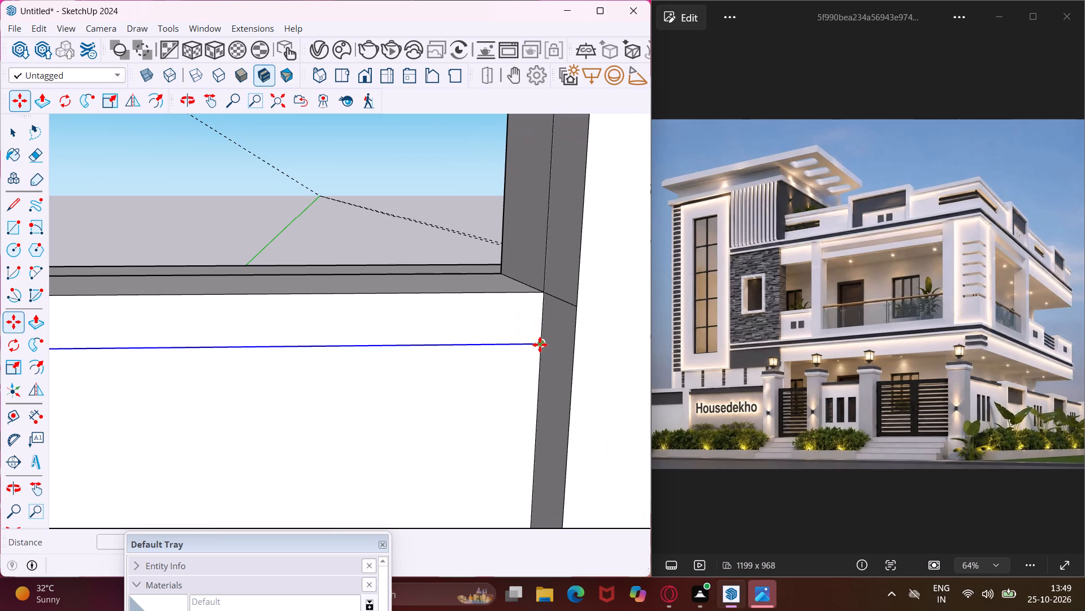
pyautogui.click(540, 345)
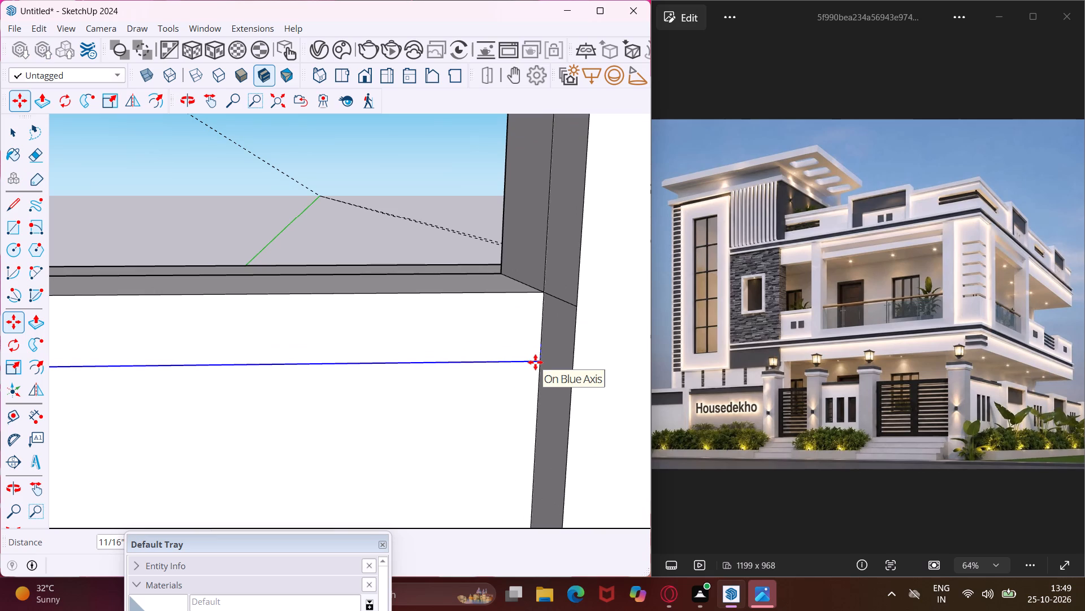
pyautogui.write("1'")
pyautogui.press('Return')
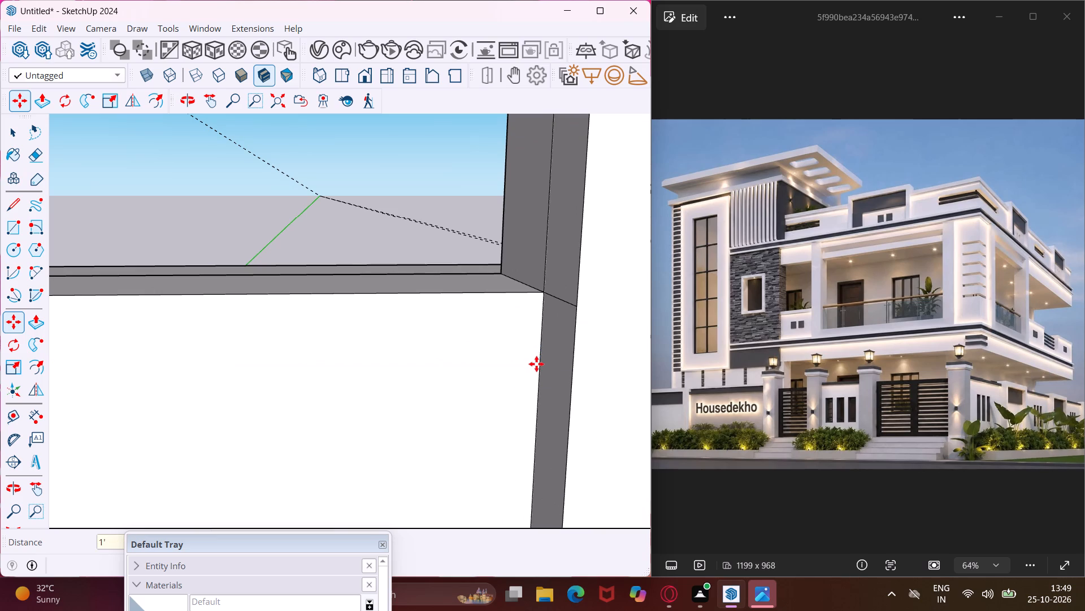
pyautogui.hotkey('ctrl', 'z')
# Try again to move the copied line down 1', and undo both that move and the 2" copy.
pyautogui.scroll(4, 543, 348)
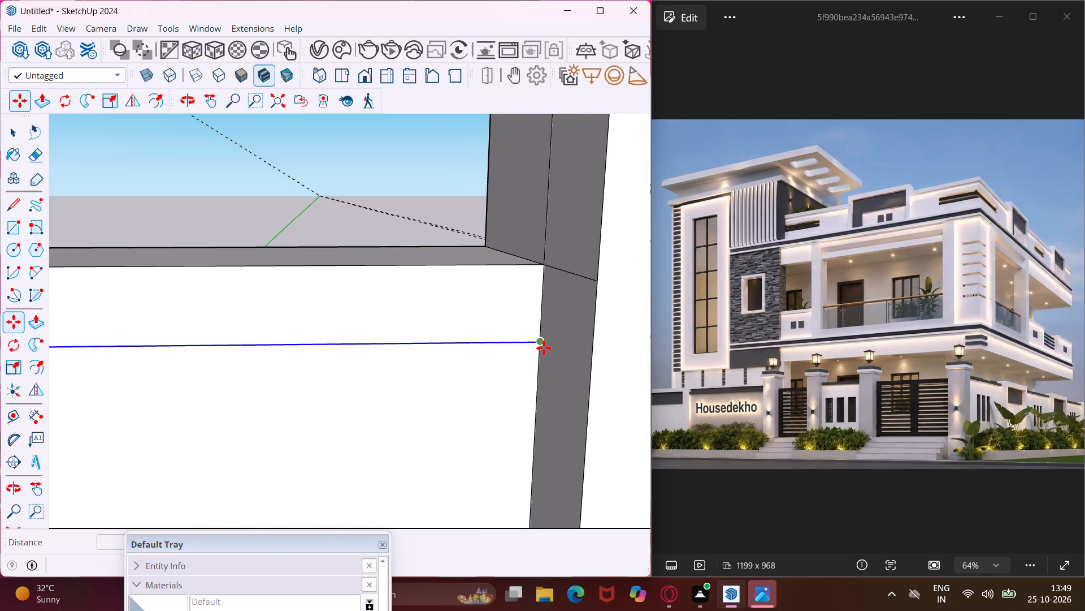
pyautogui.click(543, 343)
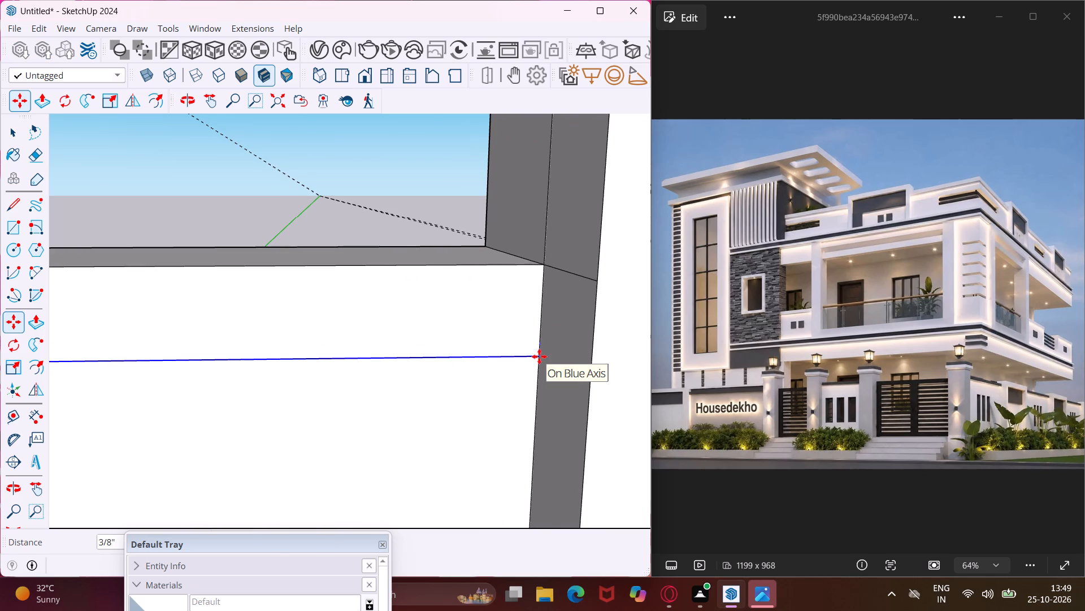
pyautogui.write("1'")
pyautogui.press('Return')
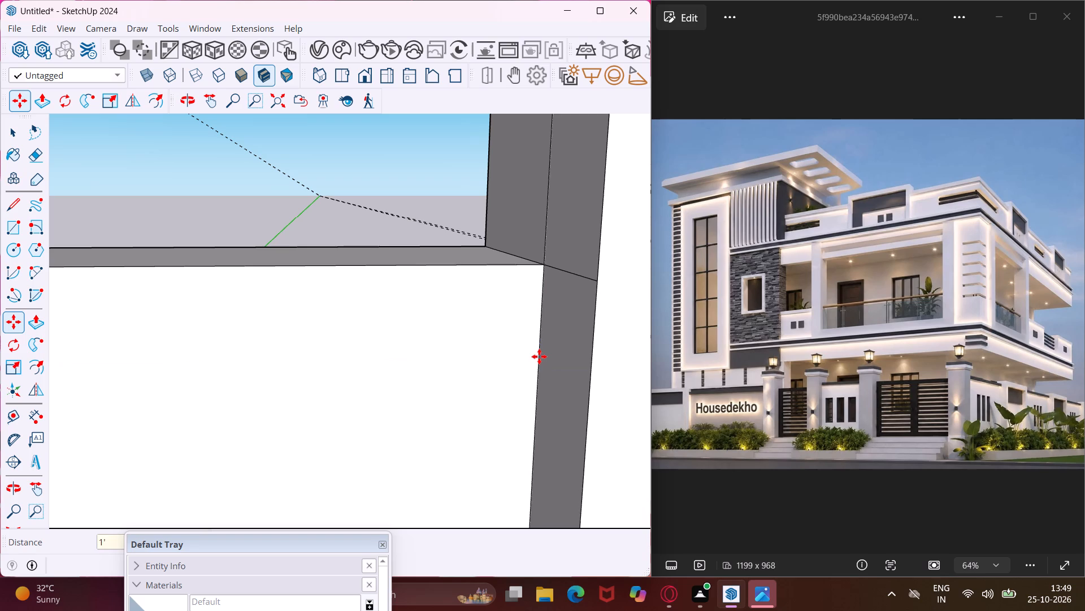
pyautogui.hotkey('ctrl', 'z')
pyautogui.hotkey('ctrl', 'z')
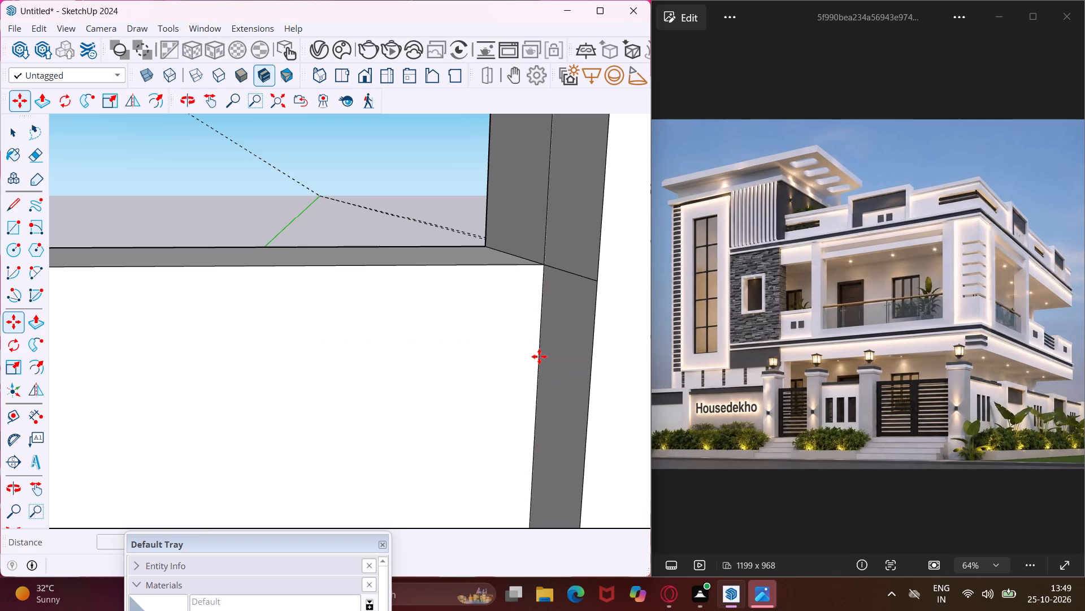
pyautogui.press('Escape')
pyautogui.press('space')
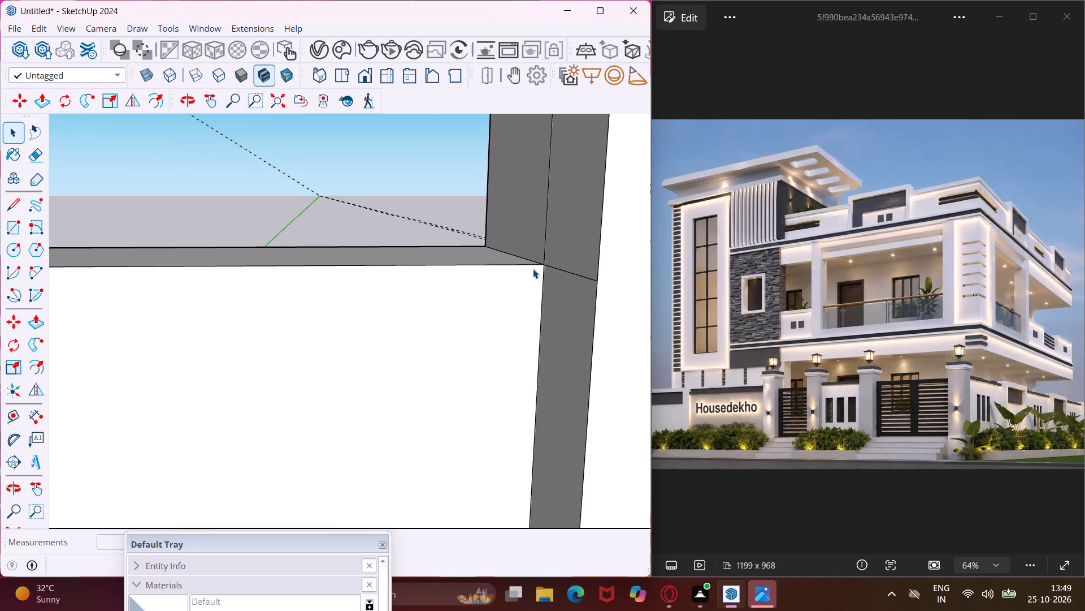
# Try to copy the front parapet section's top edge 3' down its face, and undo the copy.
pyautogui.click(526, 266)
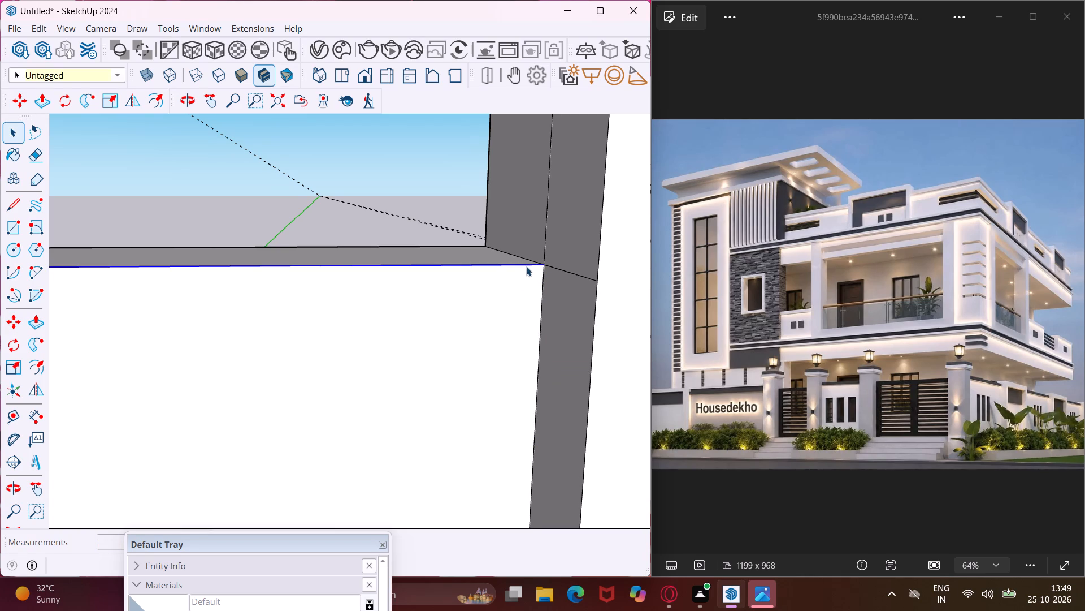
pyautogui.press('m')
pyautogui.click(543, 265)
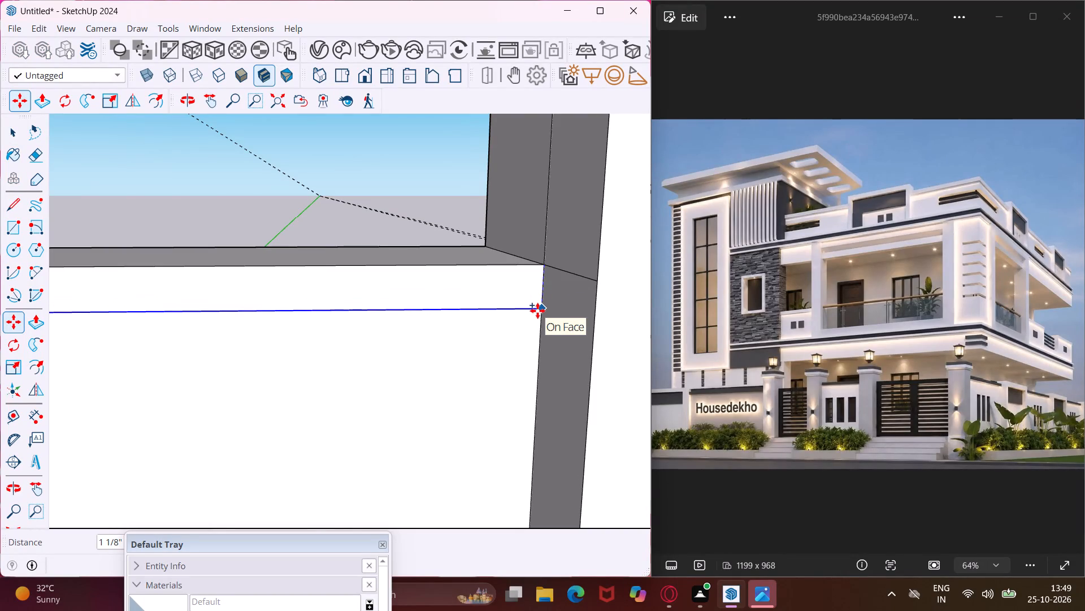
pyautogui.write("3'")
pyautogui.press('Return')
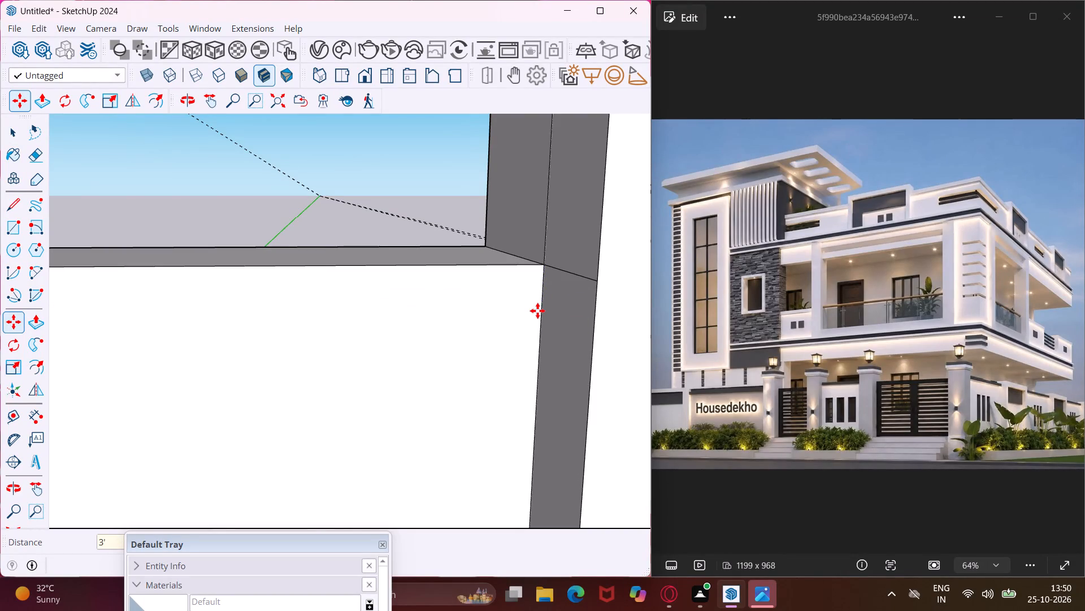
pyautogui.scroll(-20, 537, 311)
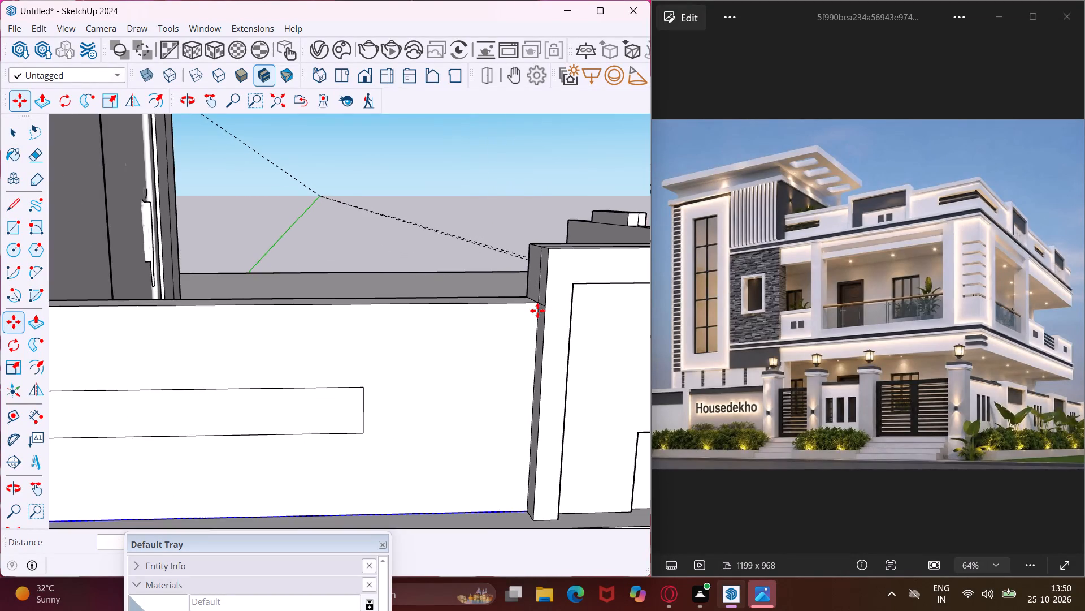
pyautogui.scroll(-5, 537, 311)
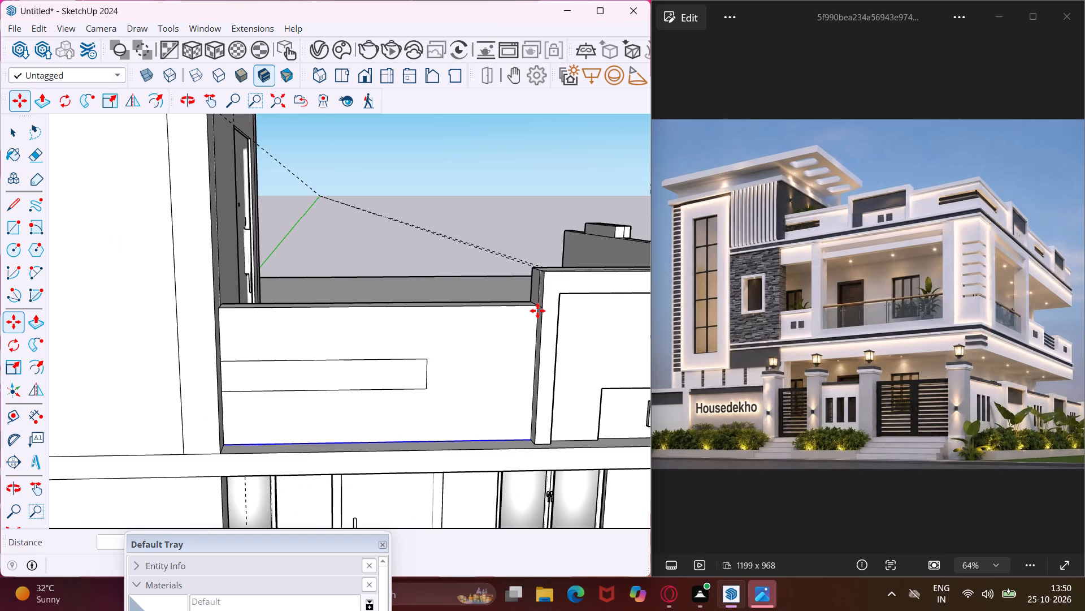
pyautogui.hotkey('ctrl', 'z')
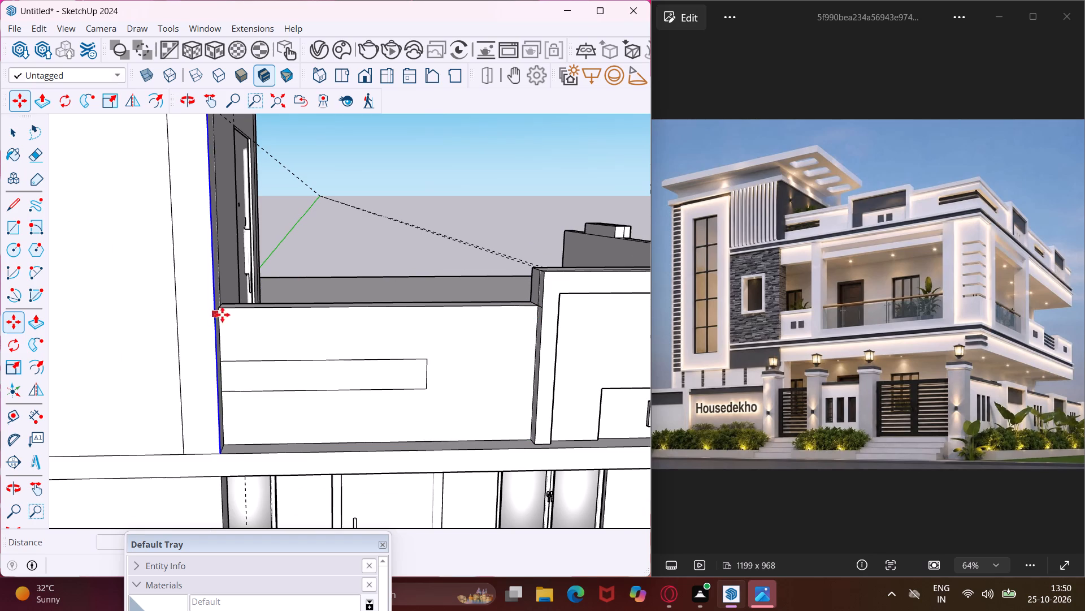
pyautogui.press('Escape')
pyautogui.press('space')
# Copy the front parapet's top edge 3" down its face, between the tower and the framed panel.
pyautogui.scroll(15, 220, 300)
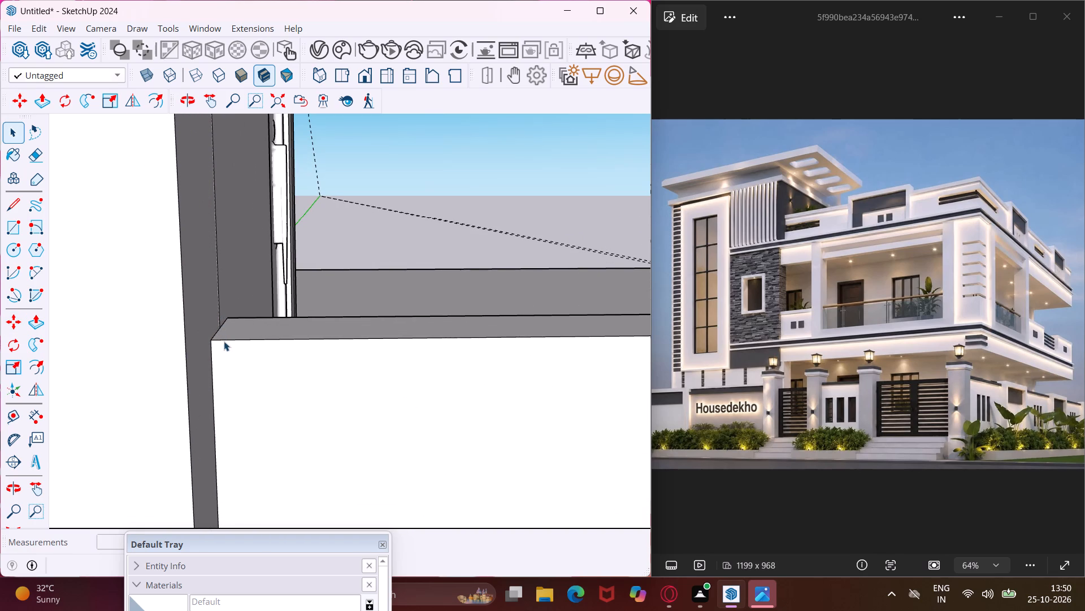
pyautogui.click(224, 341)
pyautogui.press('m')
pyautogui.click(210, 338)
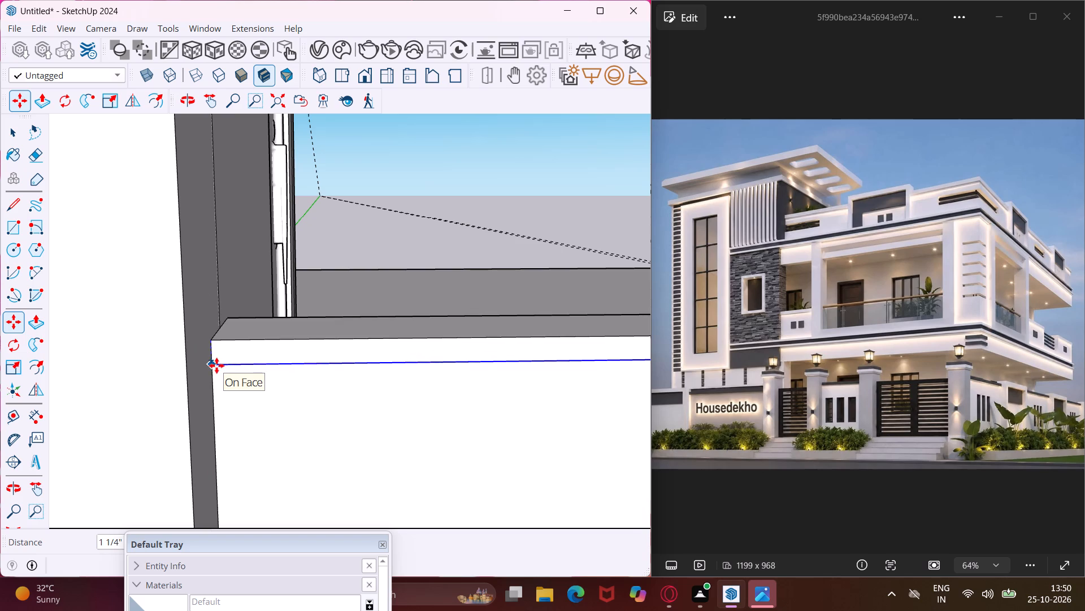
pyautogui.press('3')
pyautogui.hotkey('shift', '"')
pyautogui.press('Return')
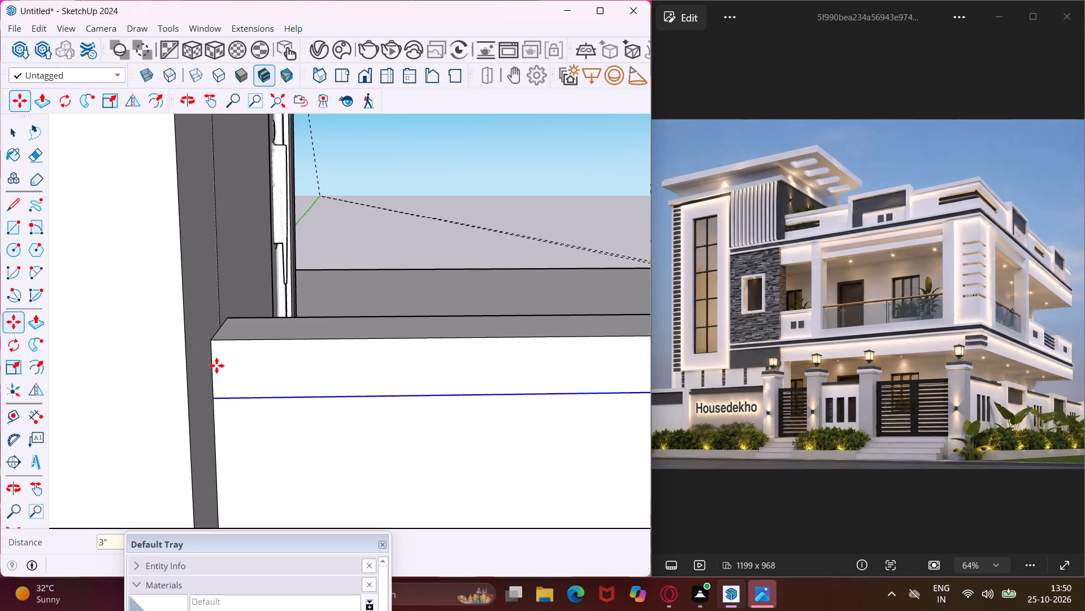
pyautogui.scroll(-4, 189, 365)
pyautogui.scroll(-16, 55, 368)
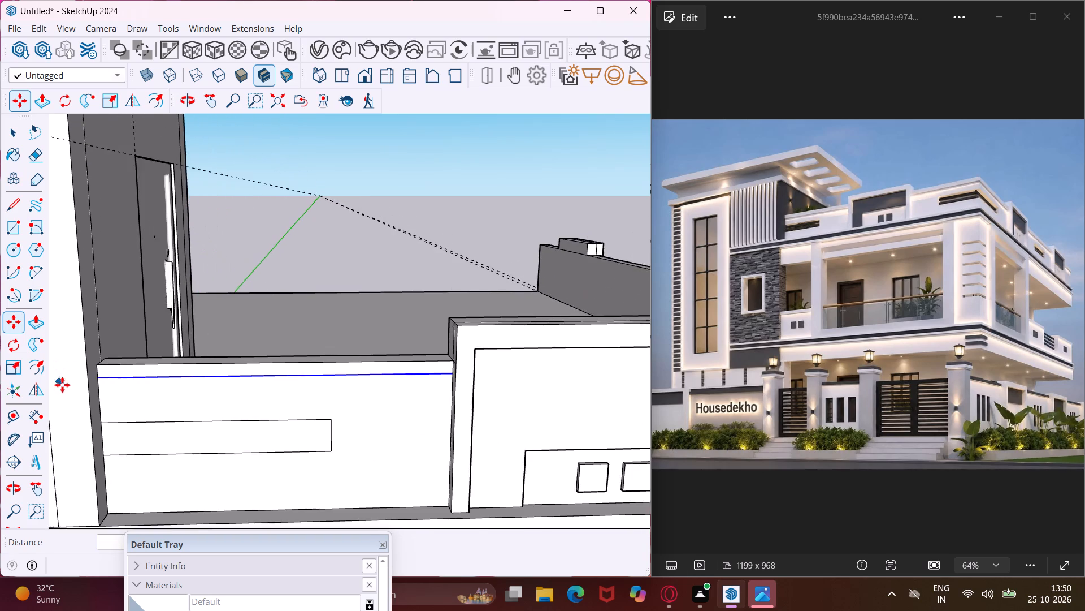
pyautogui.scroll(-2, 62, 385)
pyautogui.moveTo(295, 406); pyautogui.dragTo(233, 408, button='middle')
pyautogui.scroll(-5, 233, 408)
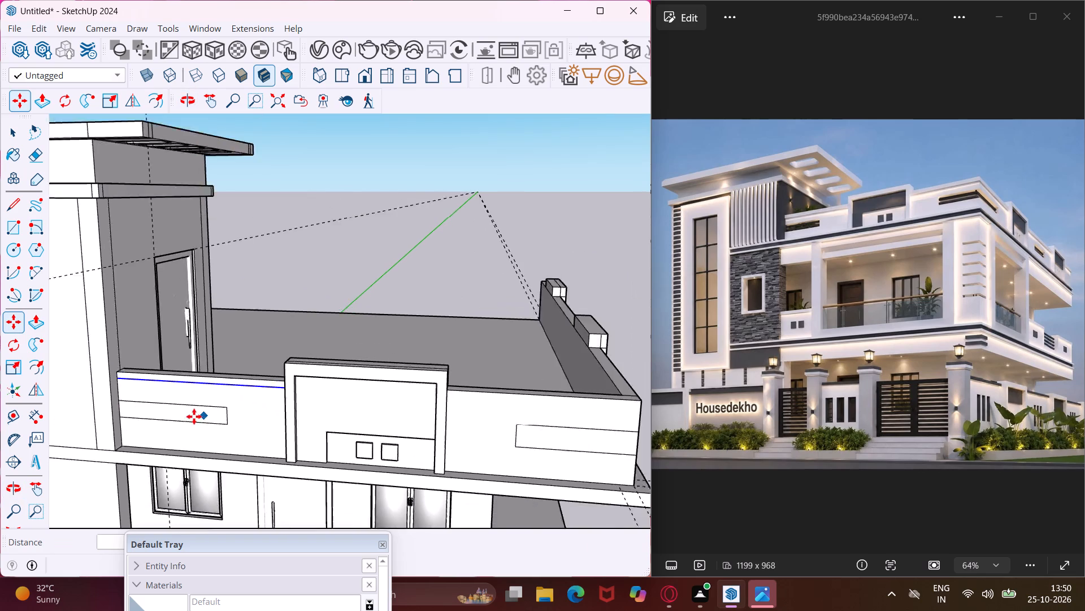
pyautogui.scroll(1, 194, 416)
pyautogui.scroll(-8, 194, 416)
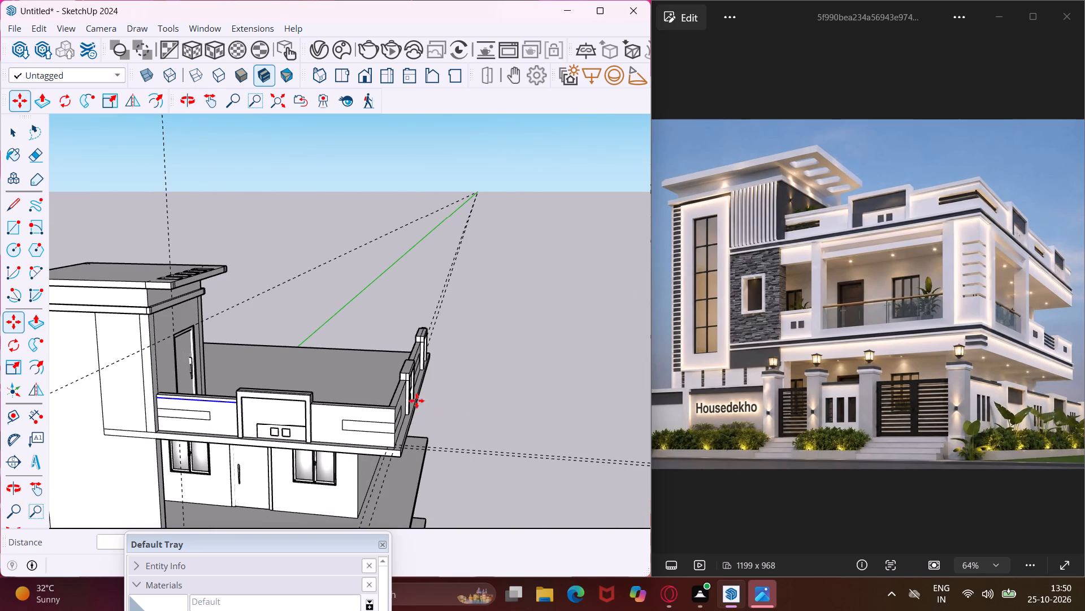
pyautogui.press('Escape')
pyautogui.press('space')
# Copy the top edge of the front parapet section between the framed panel and the outer corner 3" down its face.
pyautogui.scroll(14, 392, 405)
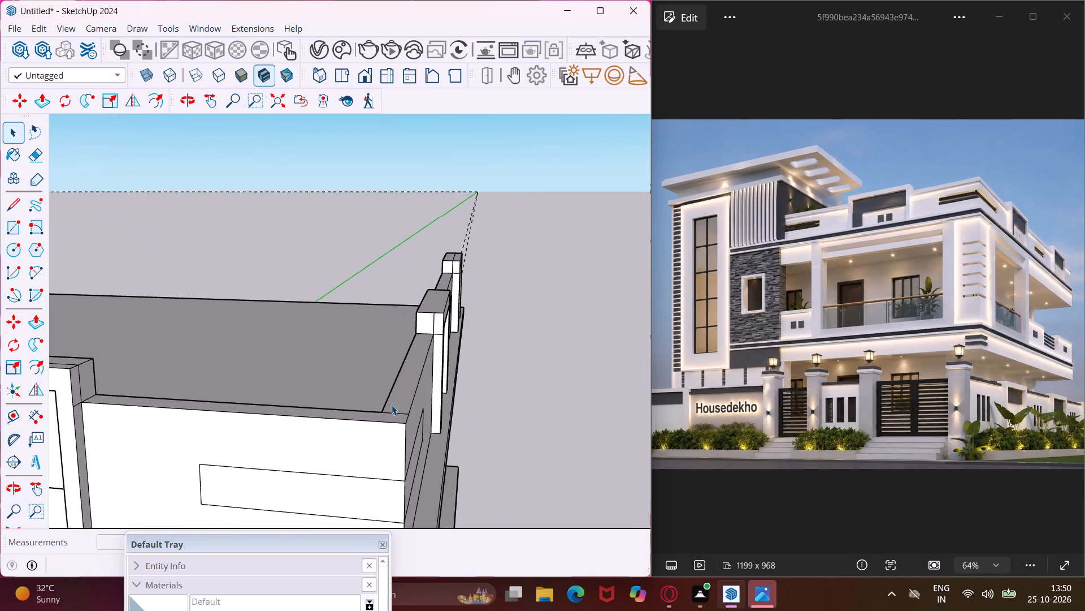
pyautogui.scroll(3, 392, 405)
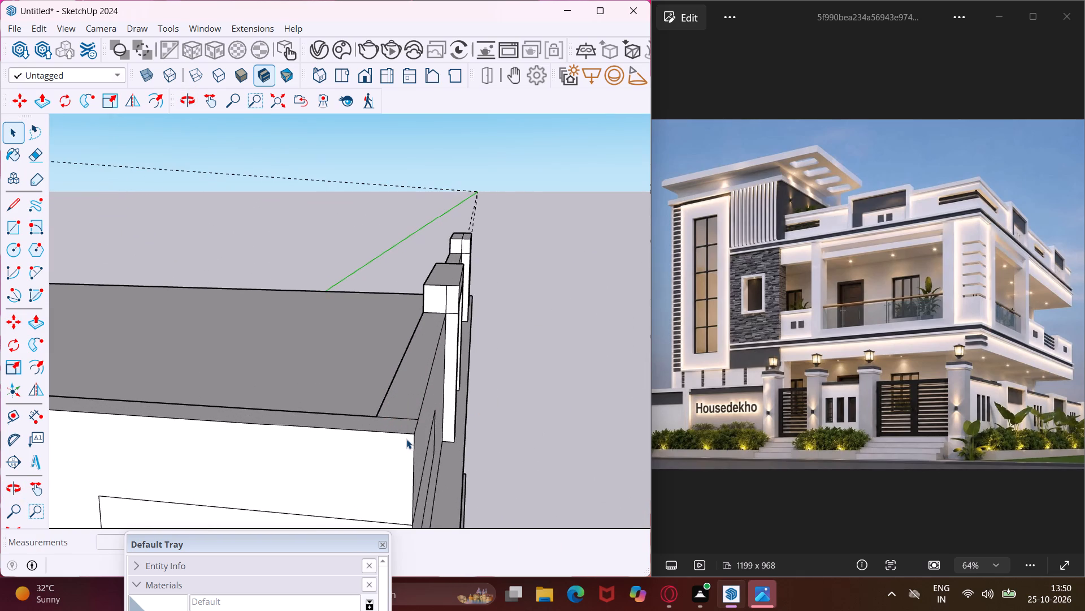
pyautogui.click(411, 438)
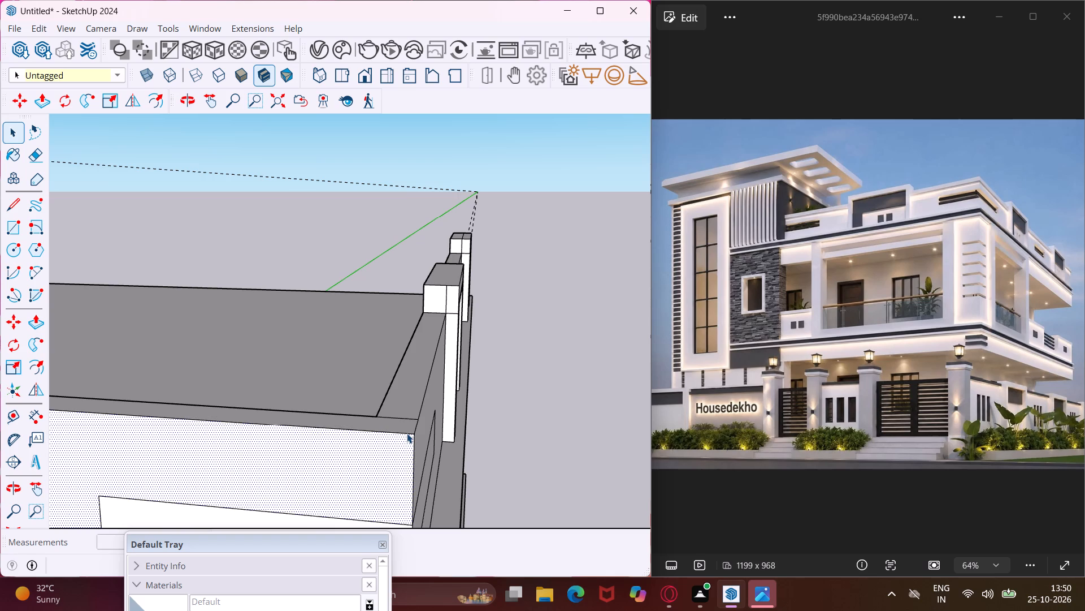
pyautogui.click(407, 433)
pyautogui.press('m')
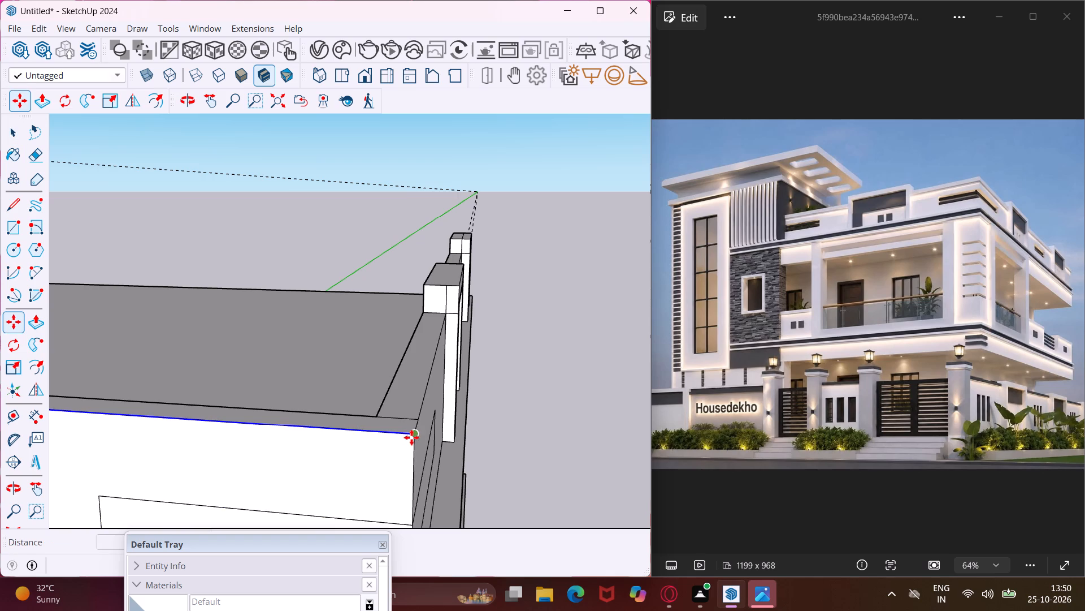
pyautogui.click(411, 434)
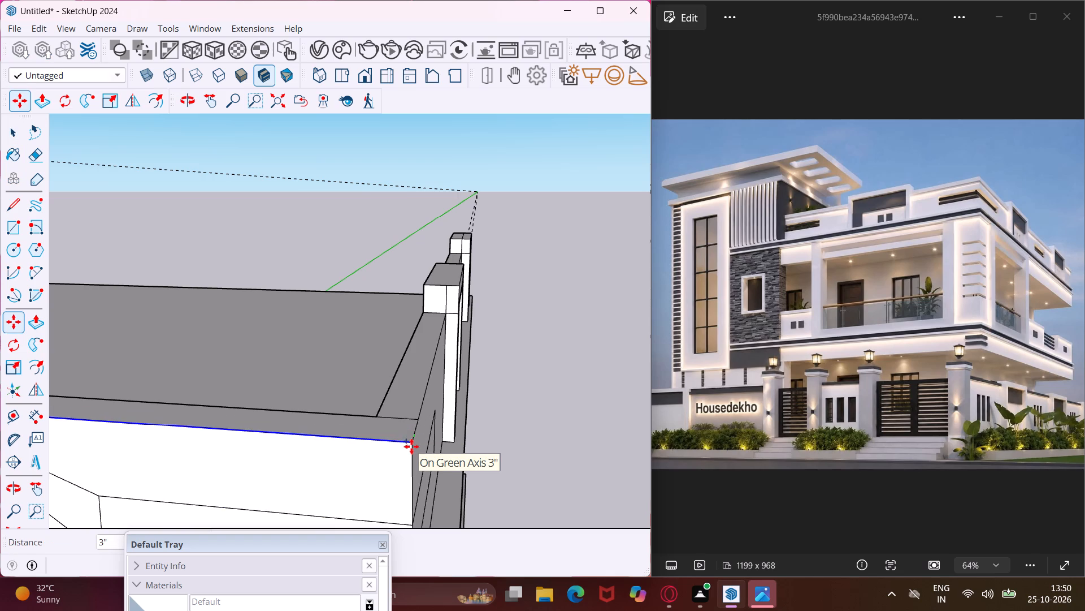
pyautogui.scroll(8, 411, 446)
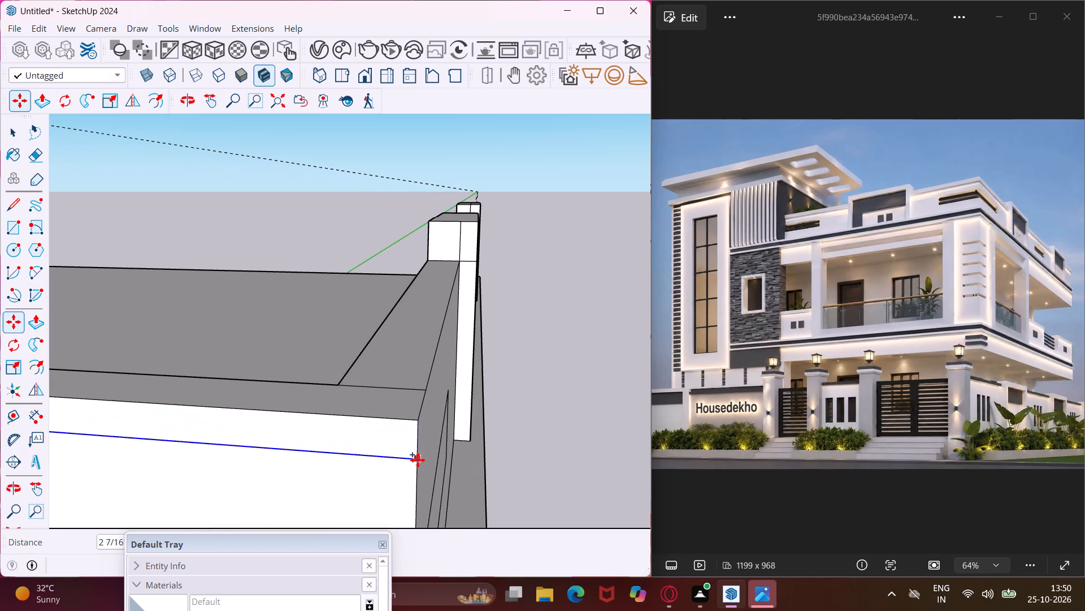
pyautogui.write('3"')
pyautogui.press('Return')
pyautogui.press('Escape')
pyautogui.press('space')
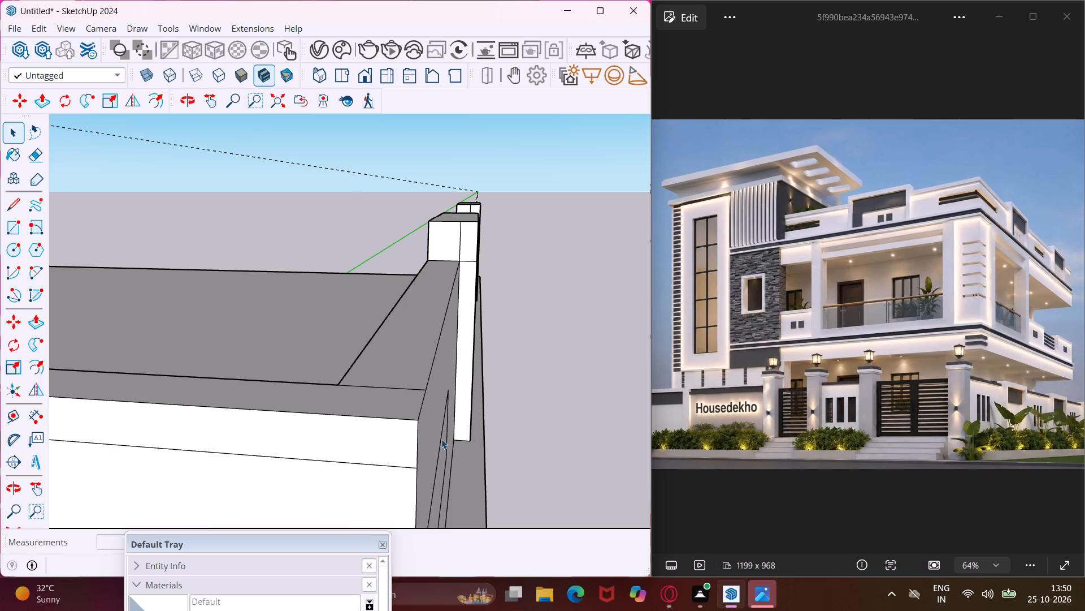
# Erase the stray line crossing the parapet's top surface at the front corner.
pyautogui.moveTo(441, 439); pyautogui.dragTo(388, 446, button='middle')
pyautogui.press('e')
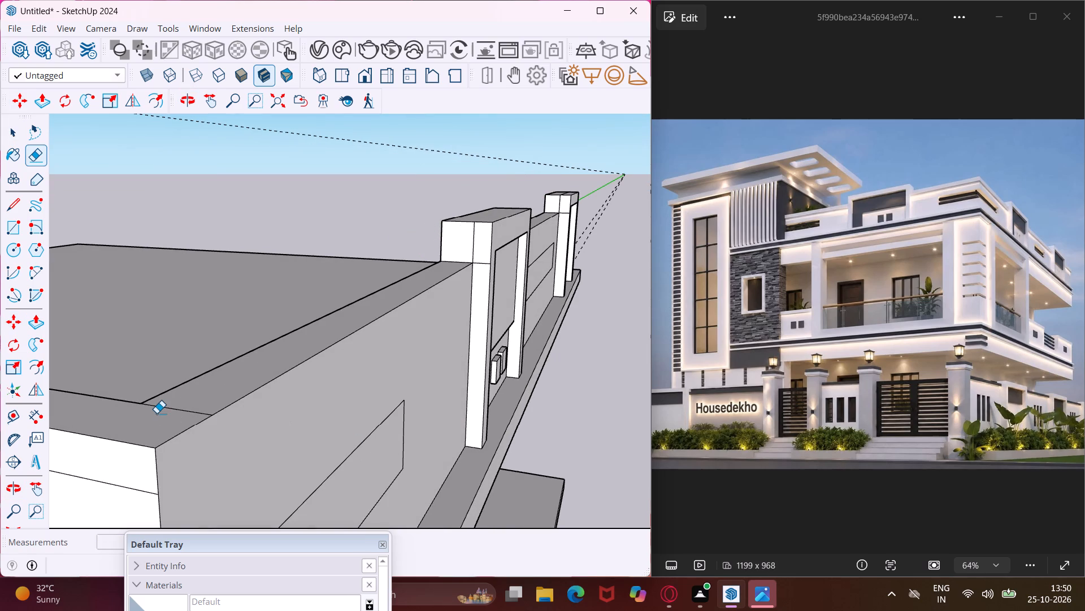
pyautogui.click(180, 409)
pyautogui.press('Escape')
pyautogui.press('space')
# Copy the top edge of the side parapet section next to the front corner 3" down its face.
pyautogui.click(161, 447)
pyautogui.press('m')
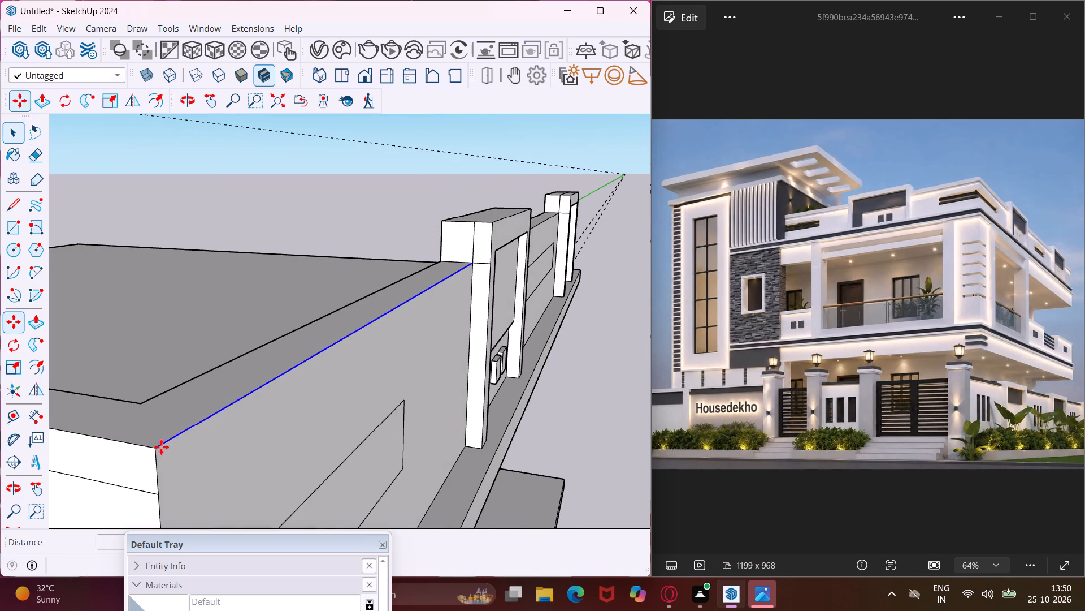
pyautogui.click(157, 447)
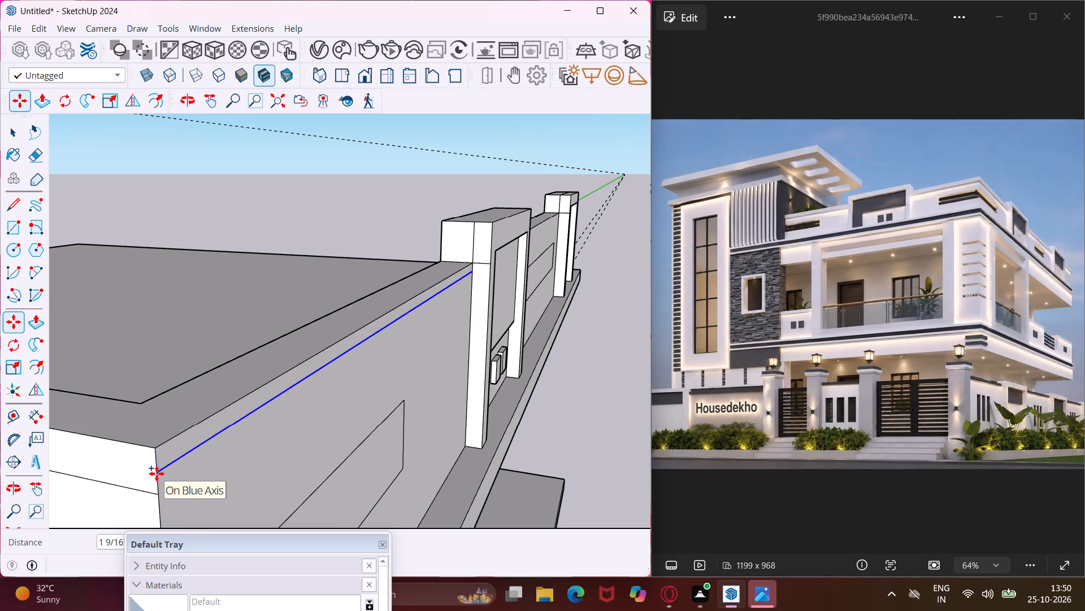
pyautogui.click(156, 495)
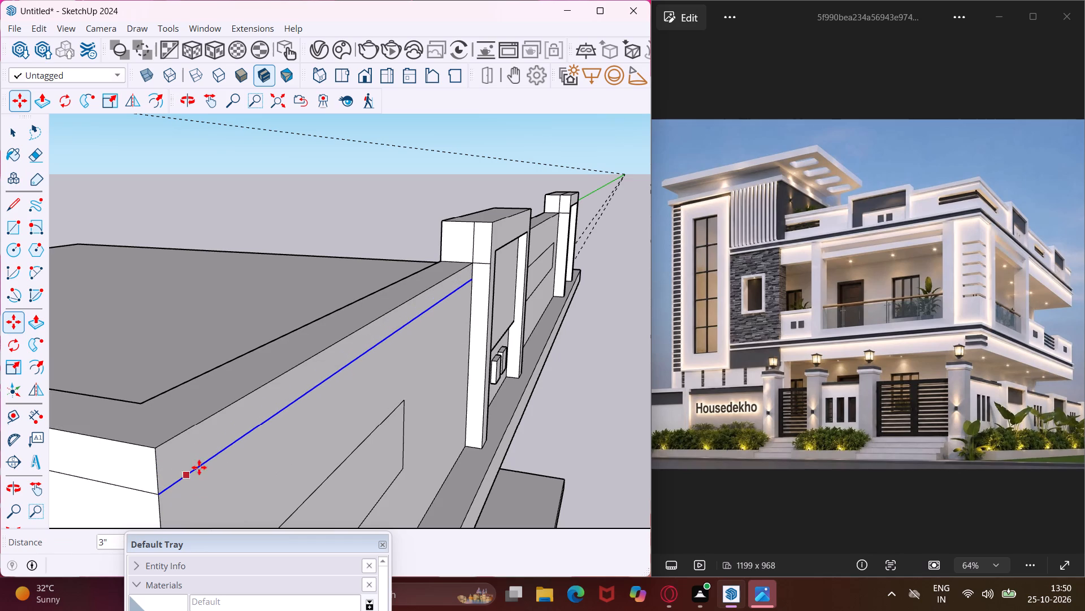
pyautogui.press('Escape')
pyautogui.press('space')
# Copy the top edge of the side parapet's middle section, between the two framed panels, 3" down its face.
pyautogui.moveTo(334, 423); pyautogui.dragTo(203, 470, button='middle')
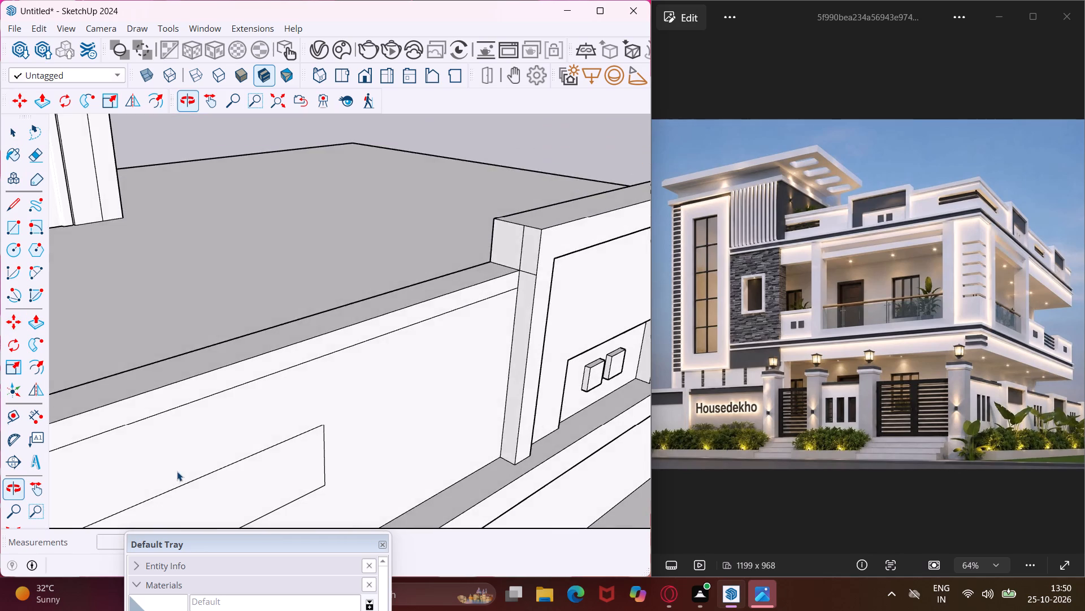
pyautogui.scroll(-6, 176, 471)
pyautogui.scroll(1, 175, 471)
pyautogui.scroll(-4, 175, 471)
pyautogui.moveTo(432, 392); pyautogui.dragTo(290, 376, button='middle')
pyautogui.scroll(-8, 276, 371)
pyautogui.scroll(4, 403, 352)
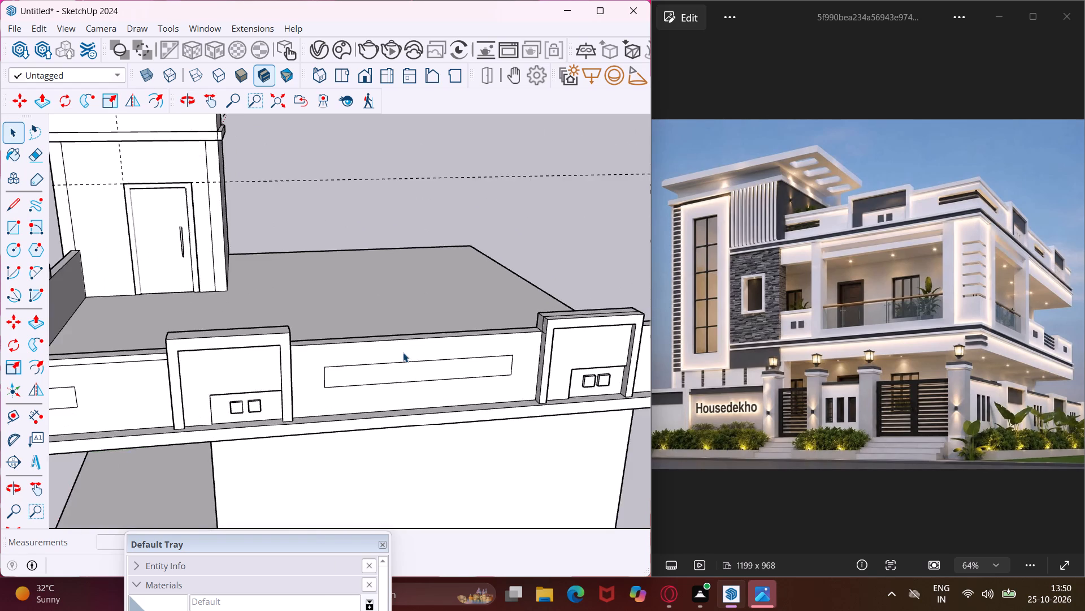
pyautogui.scroll(6, 403, 352)
pyautogui.moveTo(407, 354); pyautogui.dragTo(480, 386, button='middle')
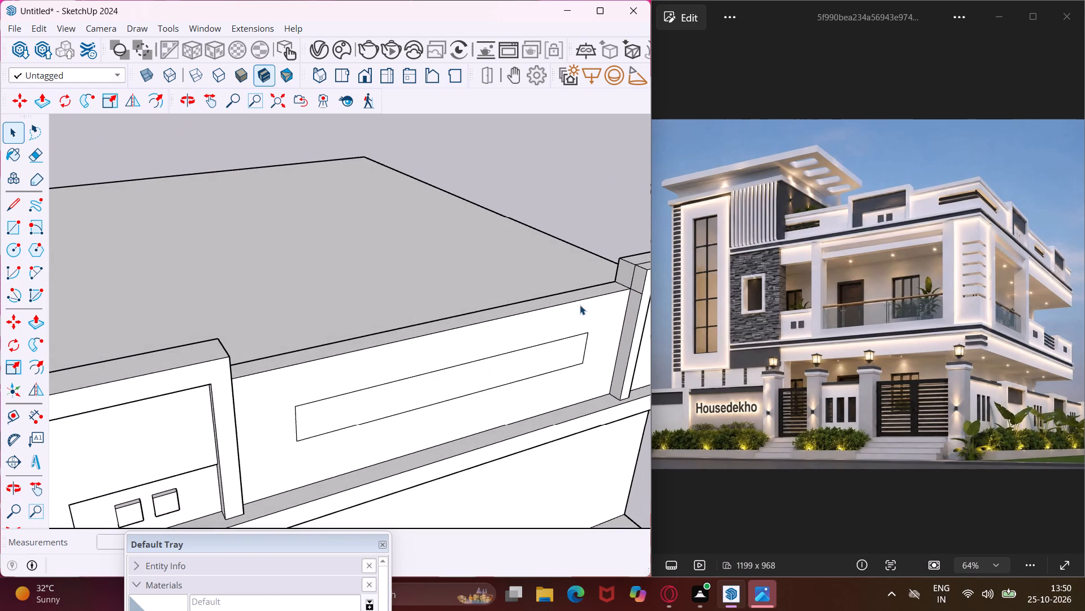
pyautogui.click(578, 300)
pyautogui.press('m')
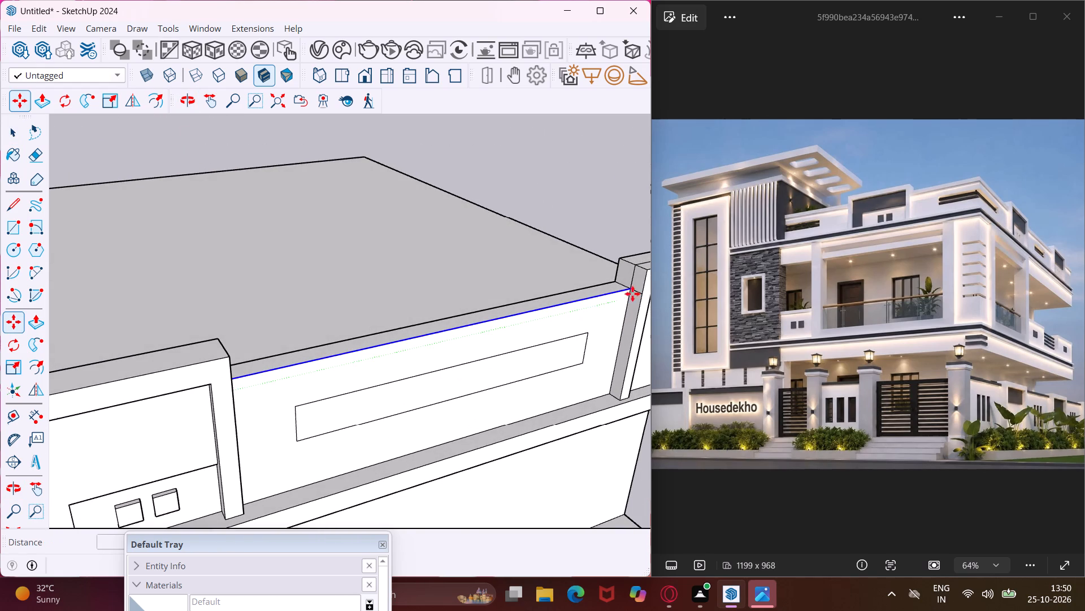
pyautogui.scroll(7, 633, 292)
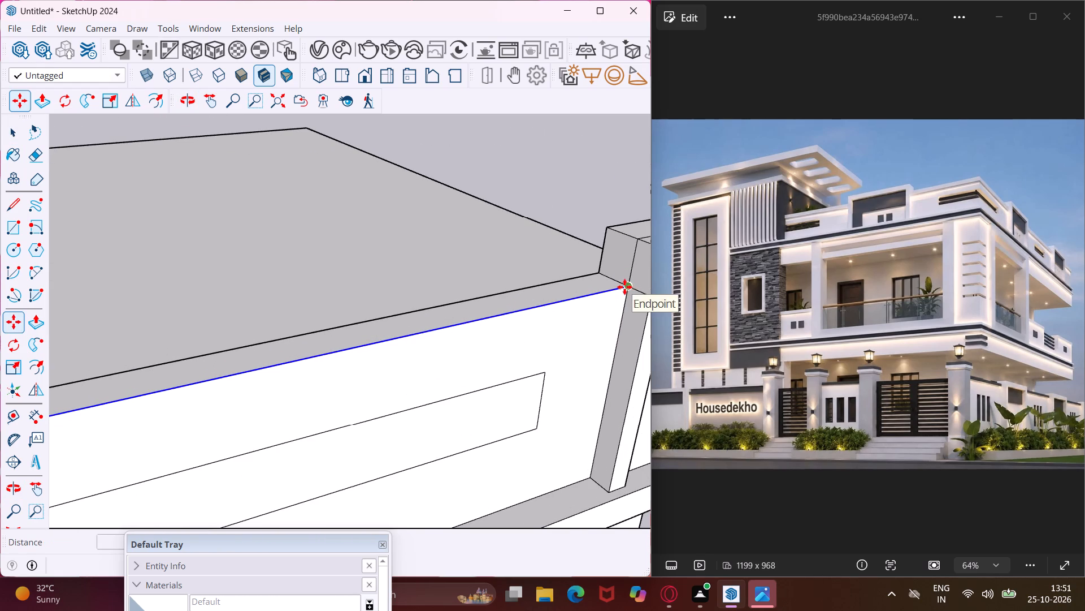
pyautogui.click(627, 285)
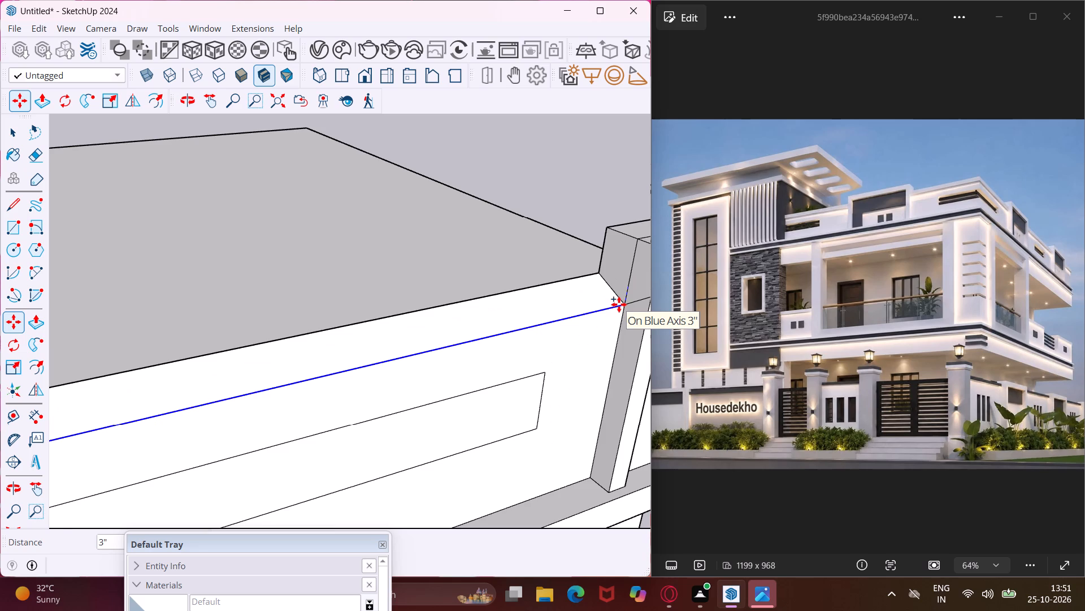
pyautogui.scroll(3, 619, 304)
pyautogui.write('3"')
pyautogui.press('Return')
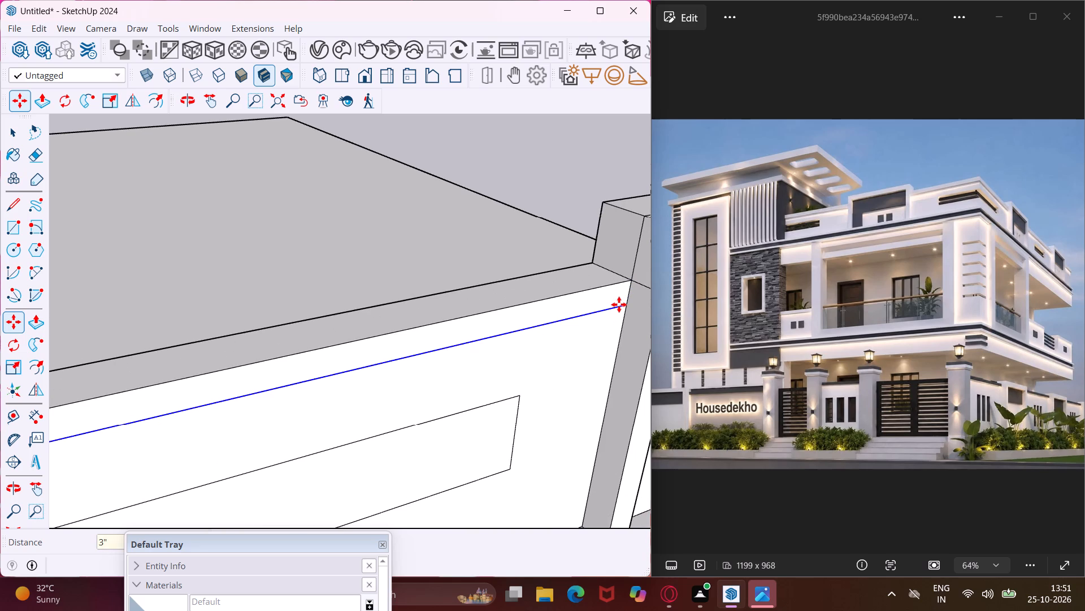
pyautogui.press('Escape')
pyautogui.press('space')
# Copy the top edge of the side parapet's far end section, beyond the second framed panel, 3" down its face.
pyautogui.scroll(-9, 615, 304)
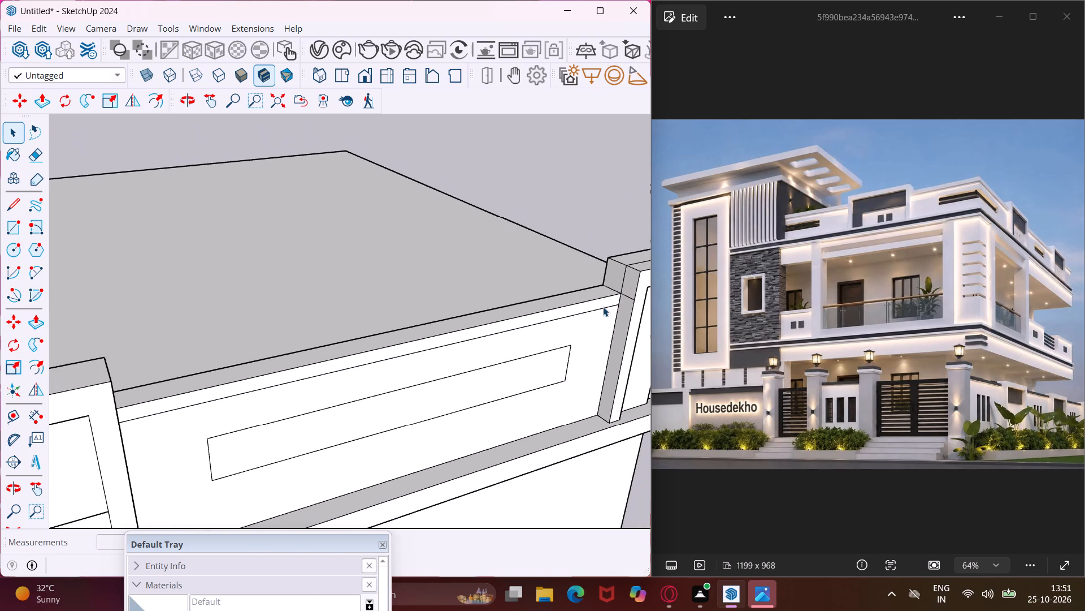
pyautogui.moveTo(603, 307); pyautogui.dragTo(398, 289, button='middle')
pyautogui.scroll(-7, 377, 283)
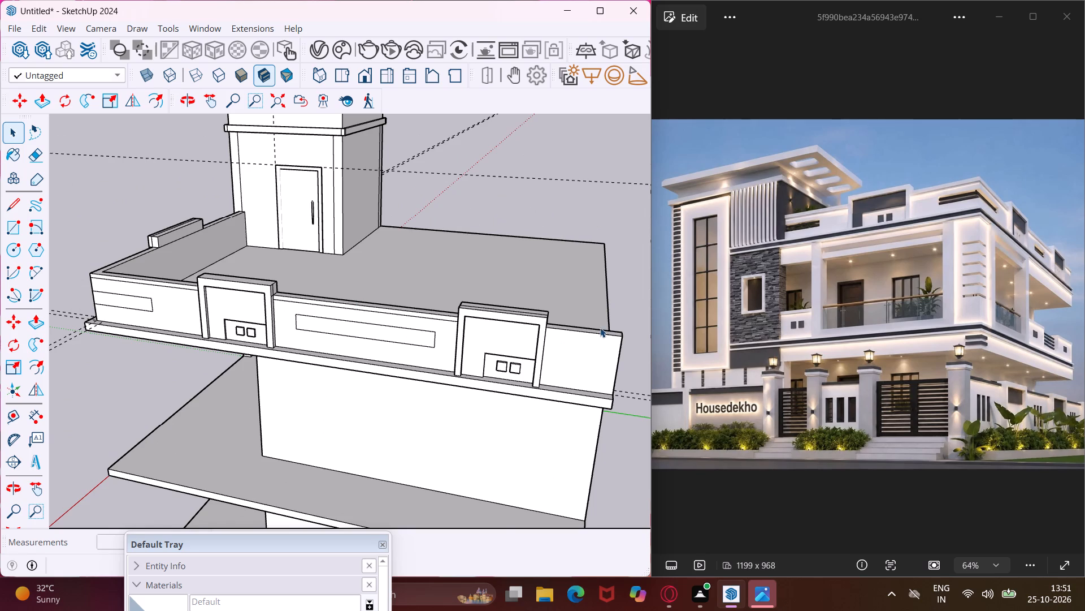
pyautogui.scroll(7, 601, 324)
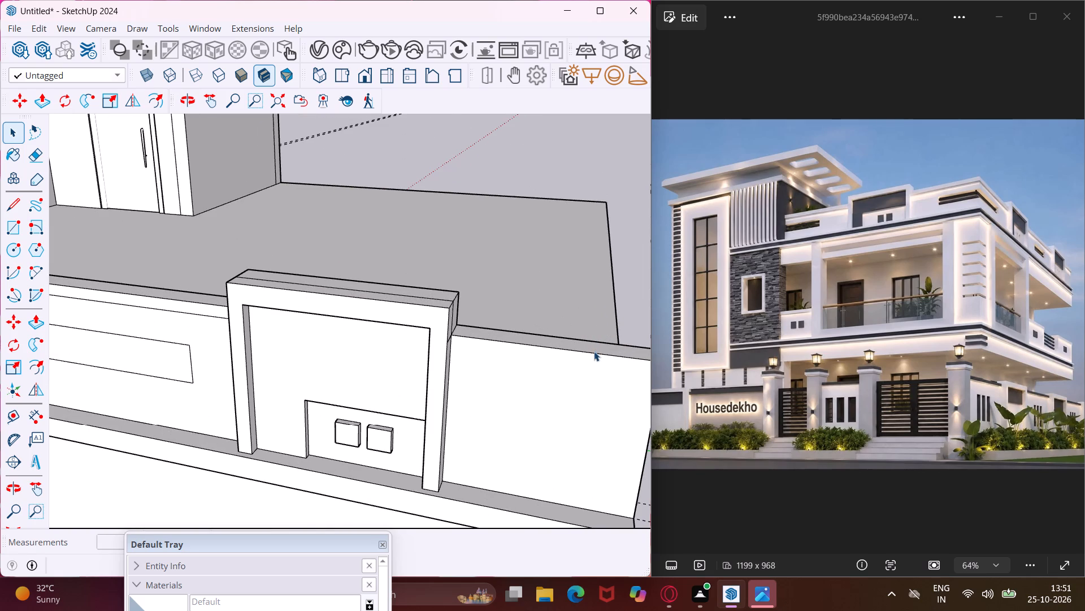
pyautogui.click(593, 354)
pyautogui.press('m')
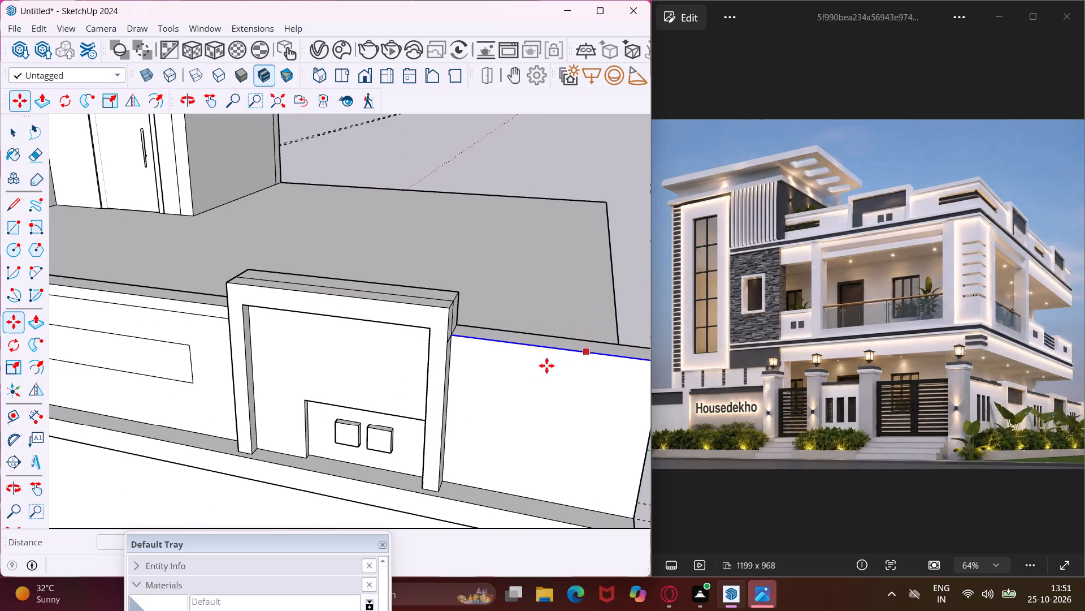
pyautogui.click(456, 334)
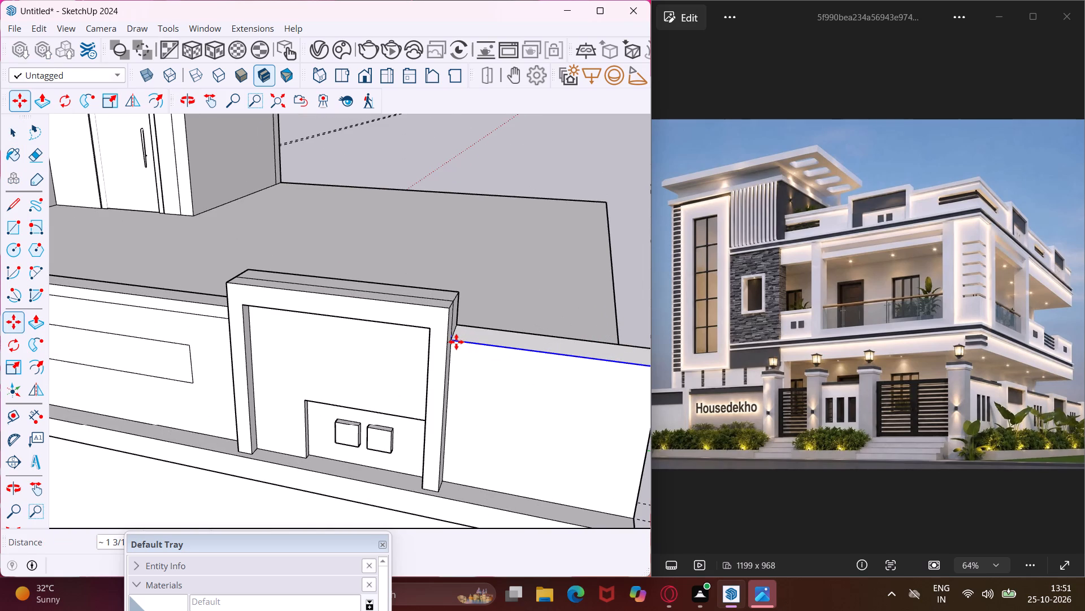
pyautogui.scroll(8, 456, 342)
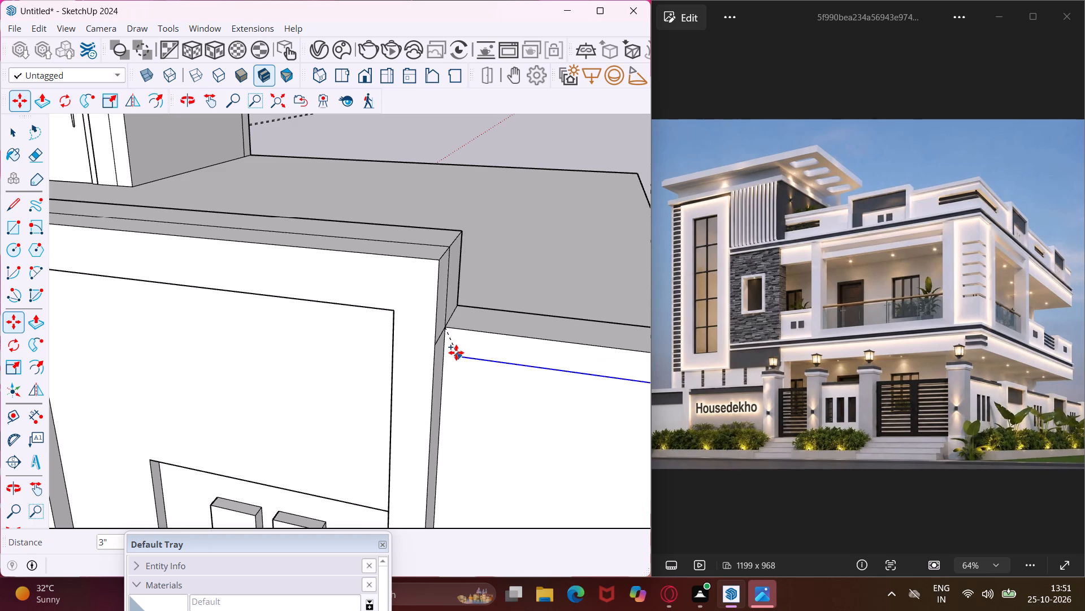
pyautogui.write('3"')
pyautogui.press('Return')
pyautogui.press('Escape')
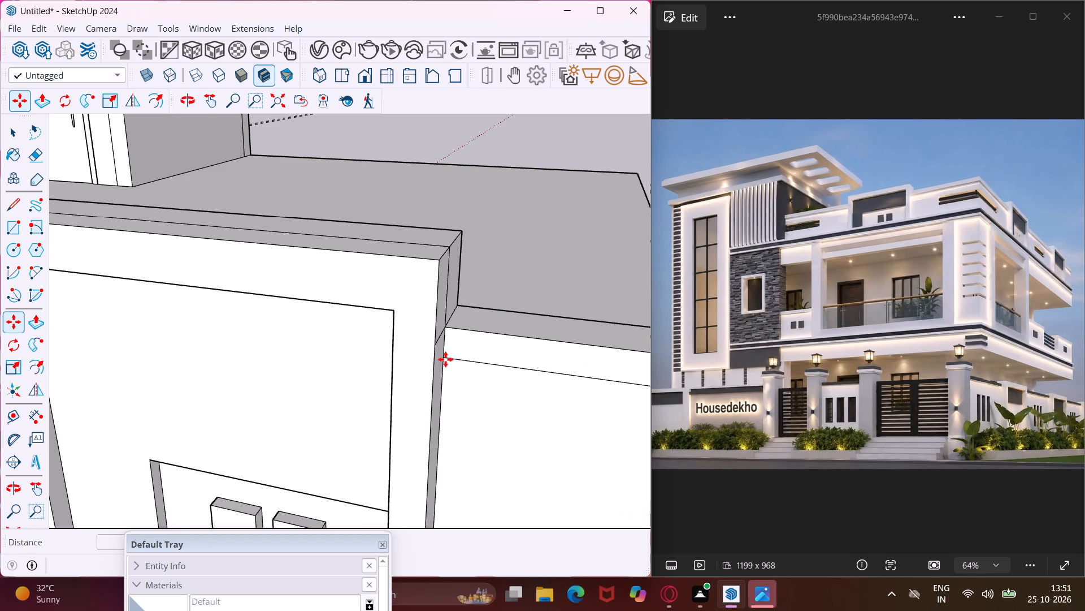
pyautogui.press('space')
# Extrude the 3" trim strip on the side parapet's far end section outward by 2 1/2".
pyautogui.click(486, 348)
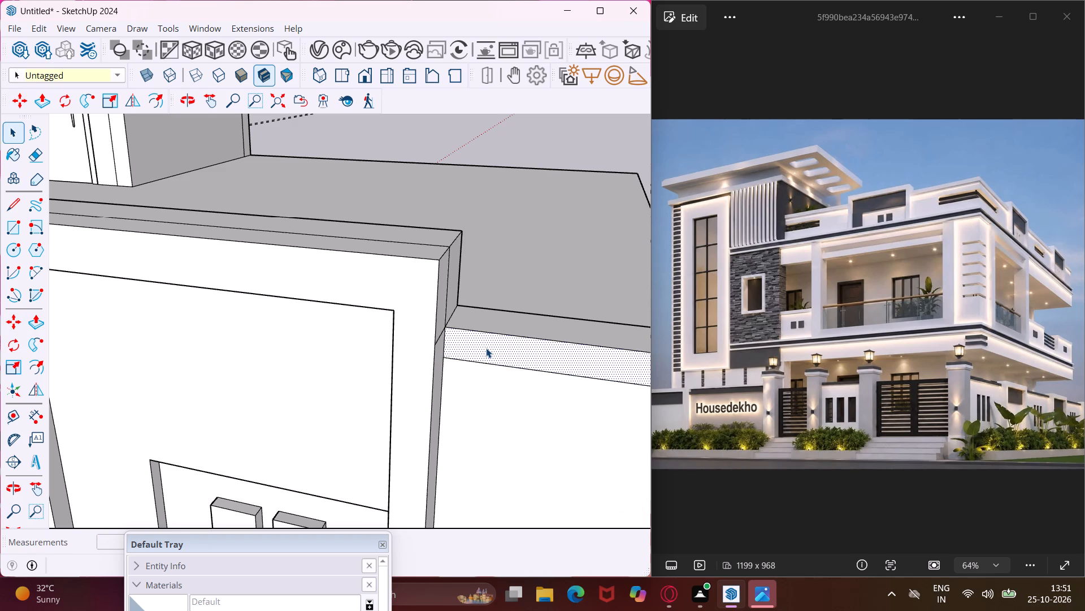
pyautogui.press('p')
pyautogui.click(486, 348)
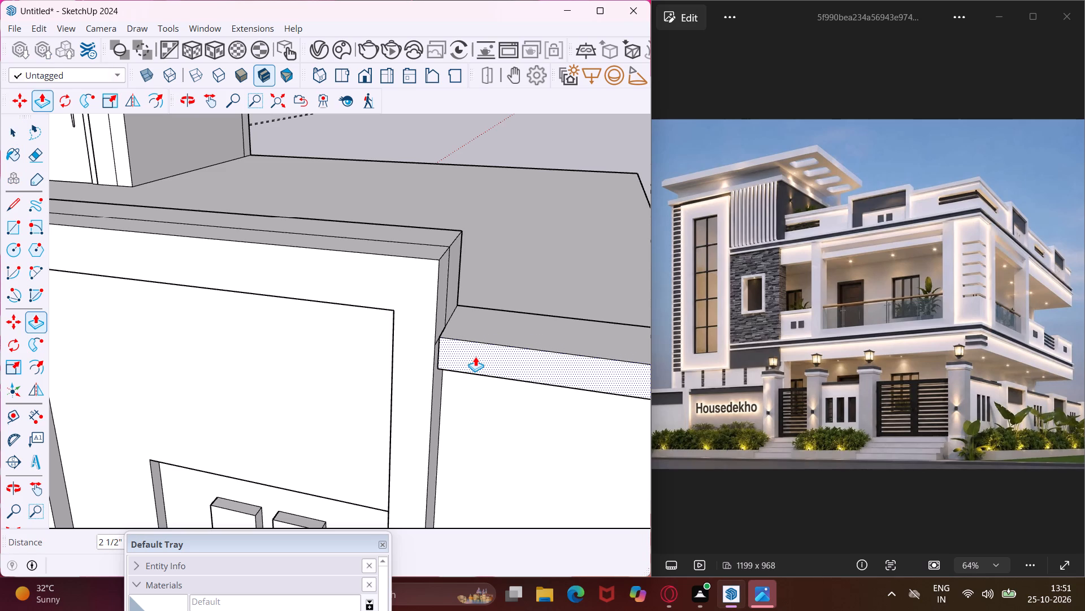
pyautogui.click(475, 356)
pyautogui.scroll(-4, 475, 356)
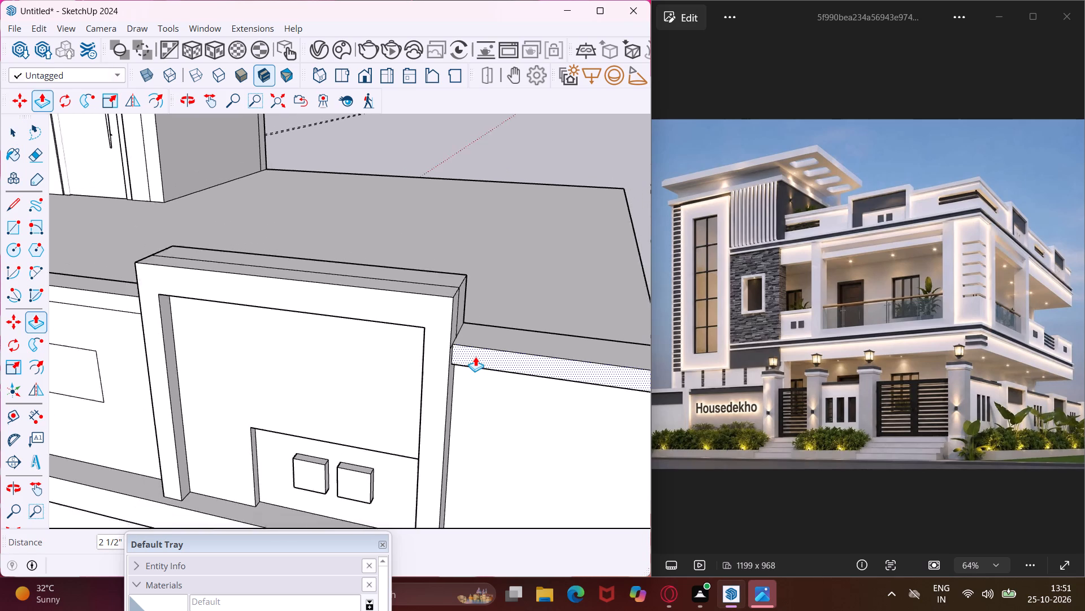
pyautogui.scroll(-5, 475, 356)
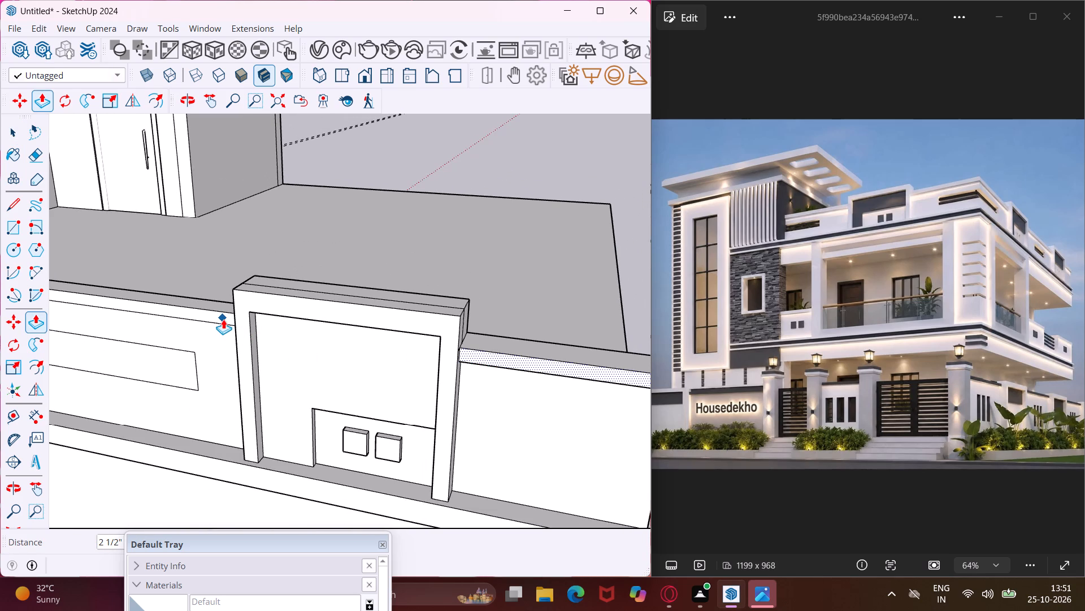
pyautogui.press('Escape')
# Extrude the 3" trim strip on the side parapet's middle section outward by 2 1/2".
pyautogui.scroll(3, 223, 317)
pyautogui.doubleClick(223, 317)
# Extrude the 3" trim strips on both parapet faces meeting at the front corner outward by 2 1/2".
pyautogui.moveTo(223, 317); pyautogui.dragTo(274, 318, button='middle')
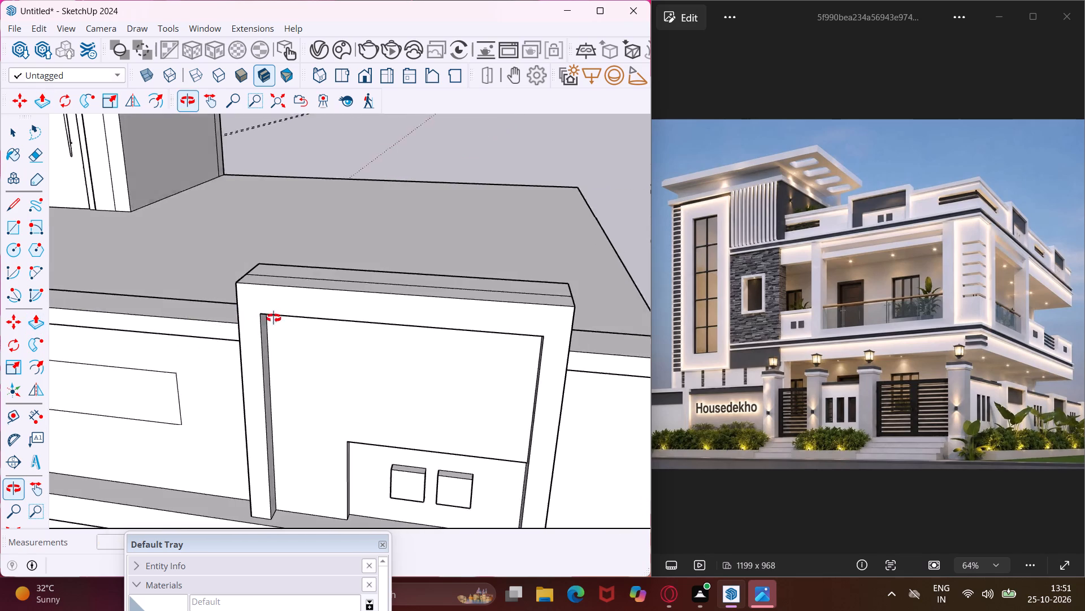
pyautogui.moveTo(274, 318); pyautogui.dragTo(553, 264, button='middle')
pyautogui.scroll(-15, 547, 258)
pyautogui.scroll(7, 211, 325)
pyautogui.doubleClick(211, 325)
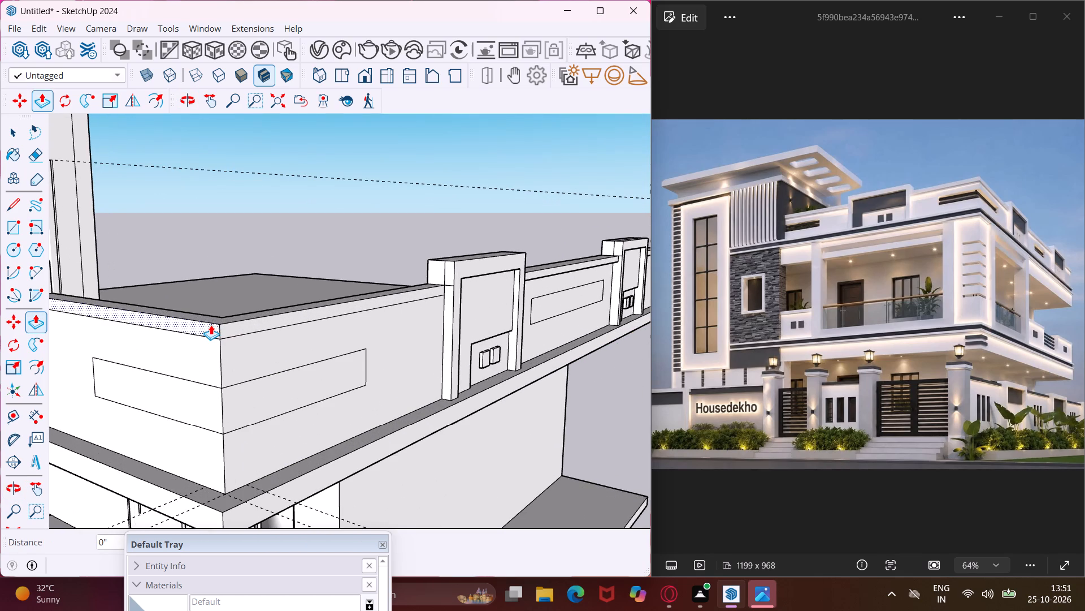
pyautogui.doubleClick(228, 325)
# Extrude the 3" trim strip on the front parapet section between the framed panel and the tower outward by 2 1/2".
pyautogui.moveTo(228, 325); pyautogui.dragTo(298, 355, button='middle')
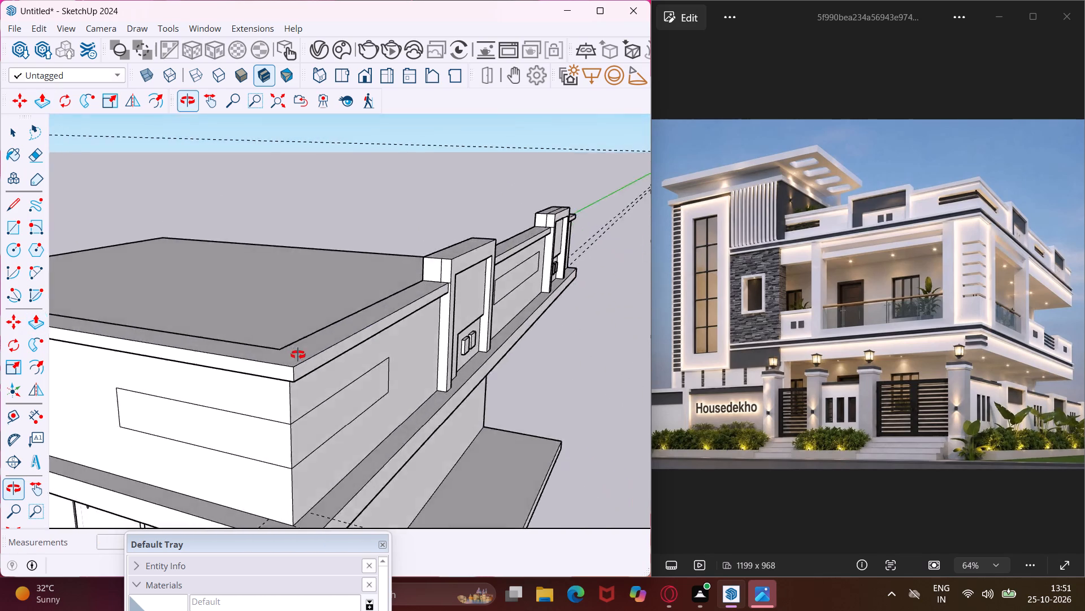
pyautogui.moveTo(298, 355); pyautogui.dragTo(542, 343, button='middle')
pyautogui.scroll(-5, 542, 343)
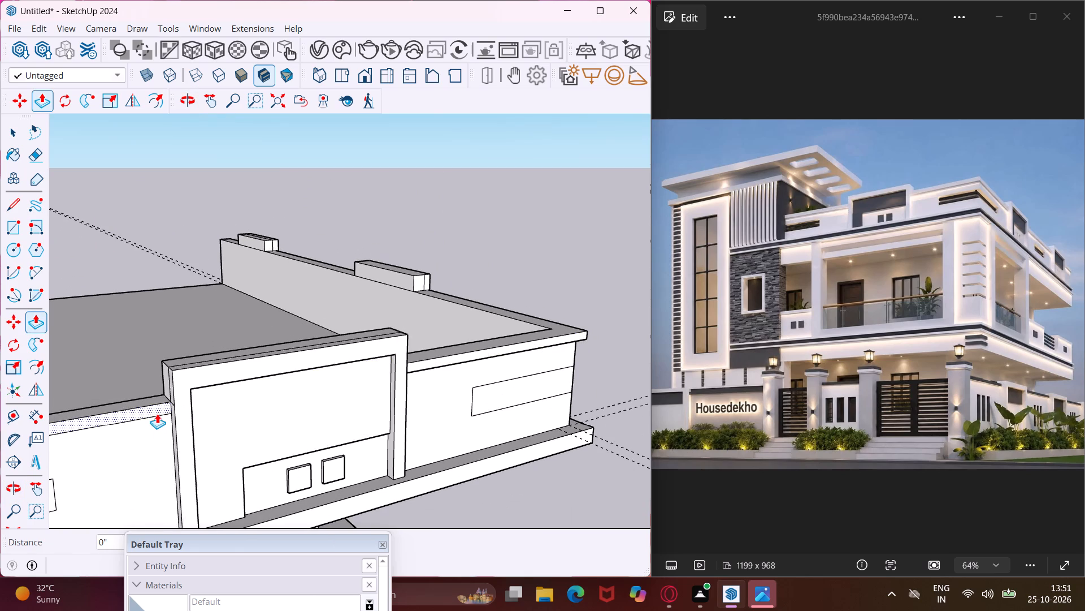
pyautogui.scroll(9, 157, 414)
pyautogui.doubleClick(155, 410)
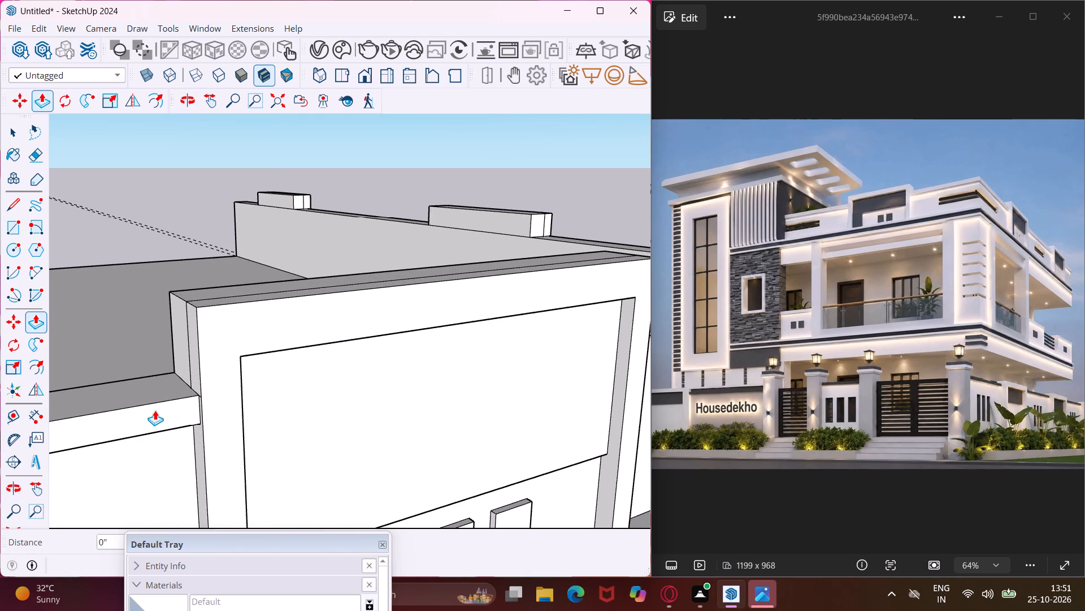
pyautogui.press('Escape')
pyautogui.press('space')
# Examine the tower wall, including the tall panel outlined between the upper band and the roof slab line.
pyautogui.scroll(-14, 197, 402)
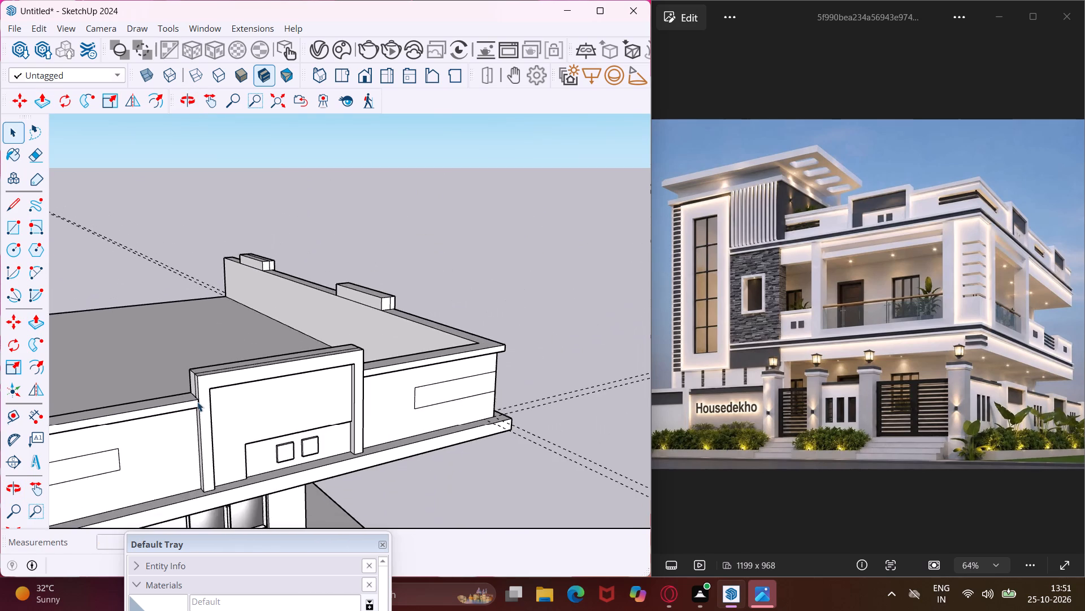
pyautogui.scroll(-5, 197, 402)
pyautogui.moveTo(239, 430); pyautogui.dragTo(249, 337, button='middle')
pyautogui.scroll(-5, 249, 337)
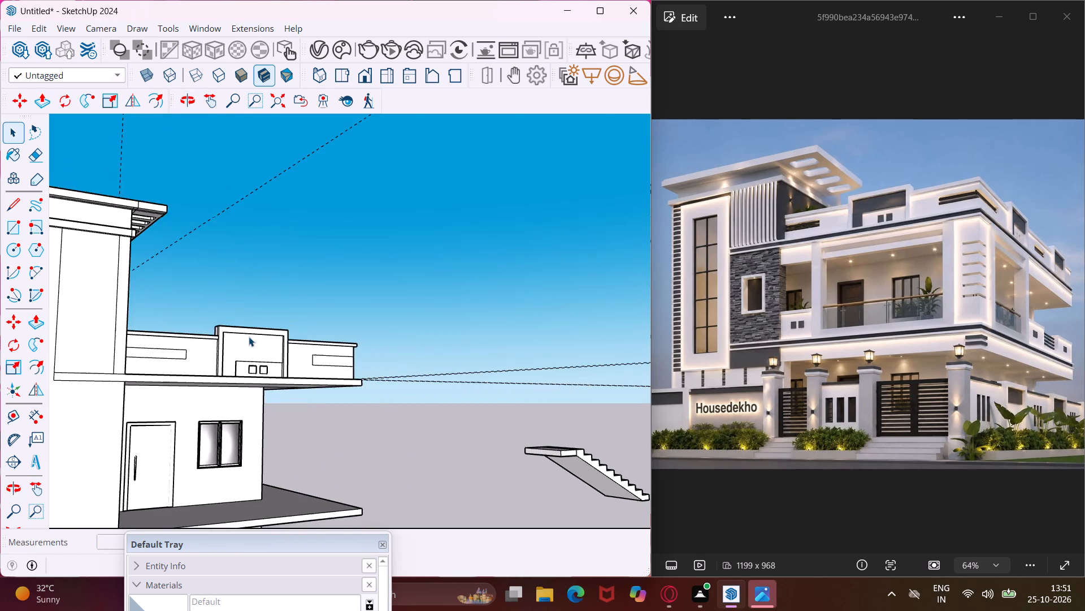
pyautogui.scroll(-5, 251, 336)
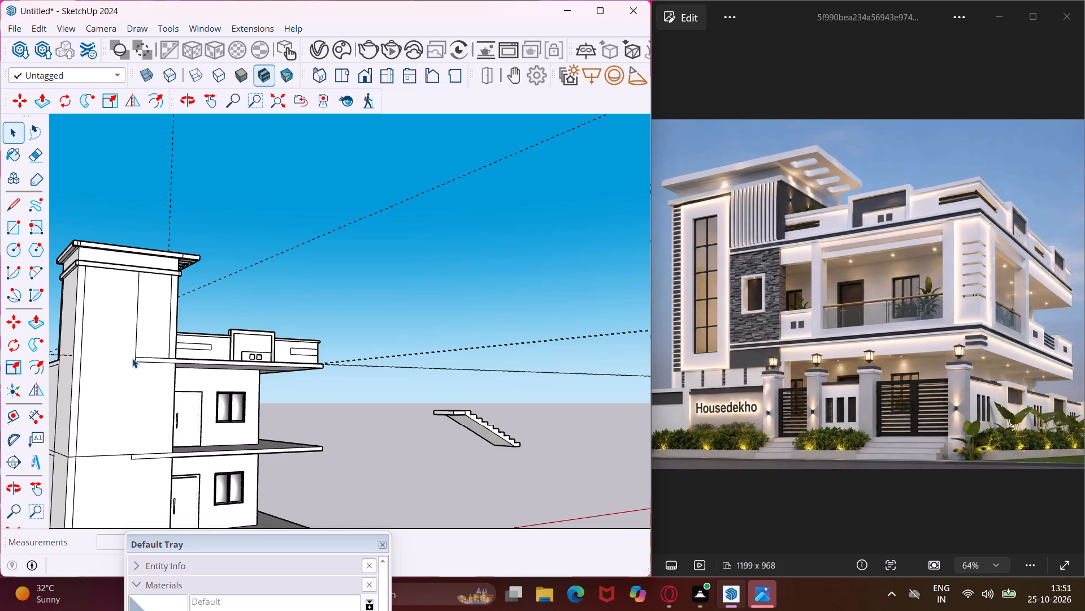
pyautogui.scroll(4, 132, 358)
pyautogui.moveTo(132, 358); pyautogui.dragTo(157, 386, button='middle')
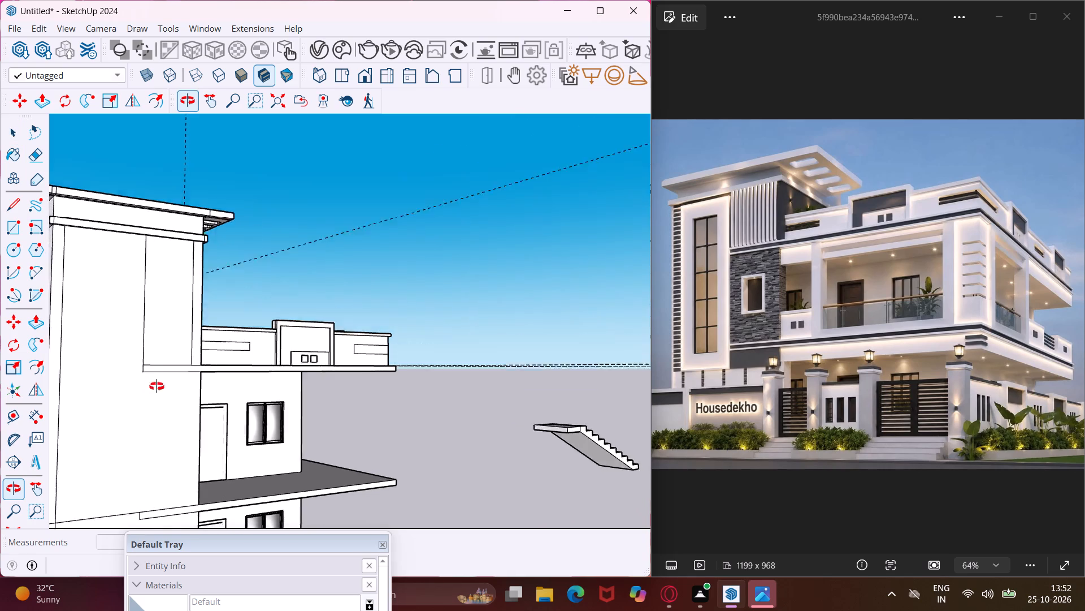
pyautogui.moveTo(157, 386); pyautogui.dragTo(167, 405, button='middle')
pyautogui.scroll(-5, 167, 405)
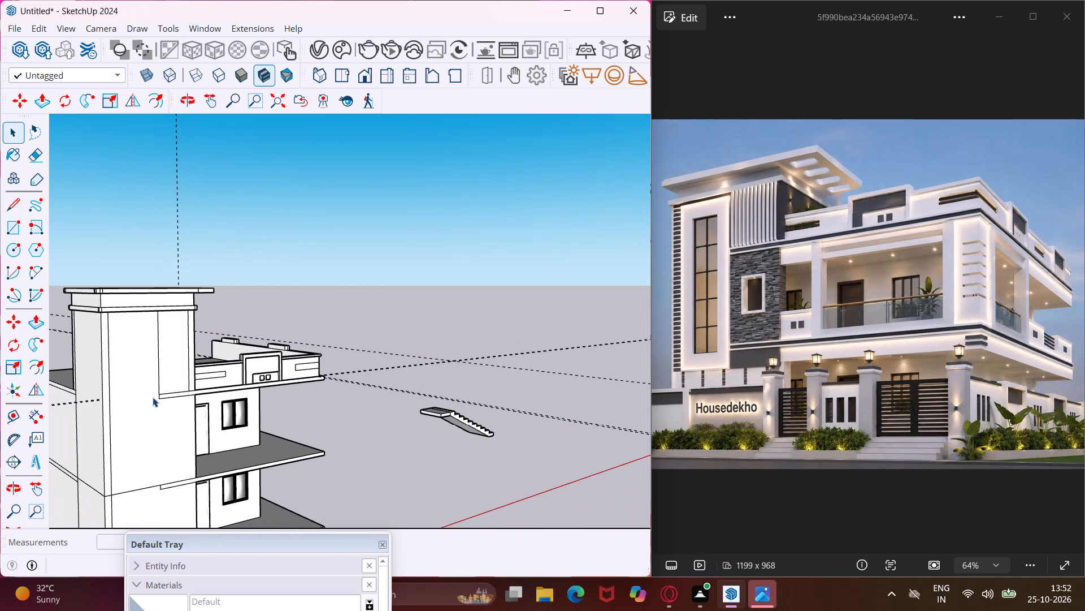
pyautogui.scroll(5, 153, 397)
pyautogui.moveTo(153, 397); pyautogui.dragTo(217, 412, button='middle')
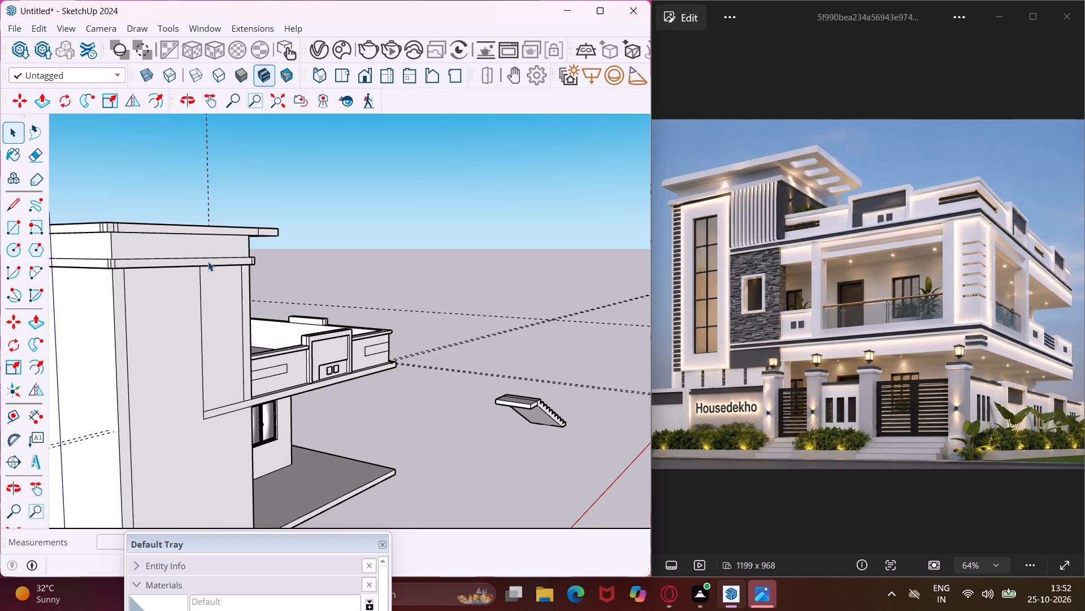
pyautogui.scroll(3, 208, 261)
pyautogui.moveTo(208, 261); pyautogui.dragTo(190, 204, button='middle')
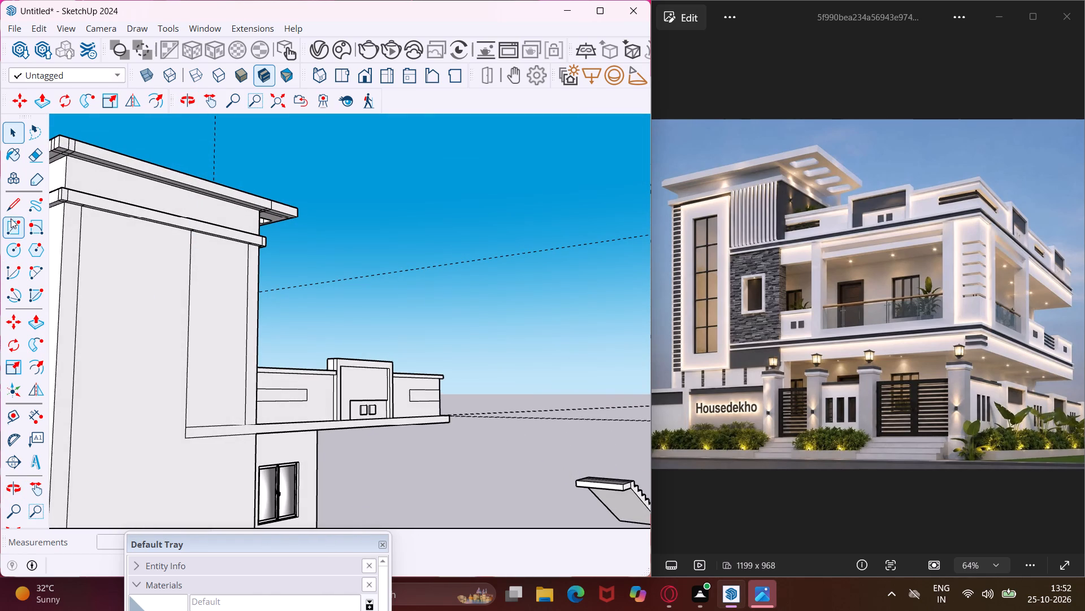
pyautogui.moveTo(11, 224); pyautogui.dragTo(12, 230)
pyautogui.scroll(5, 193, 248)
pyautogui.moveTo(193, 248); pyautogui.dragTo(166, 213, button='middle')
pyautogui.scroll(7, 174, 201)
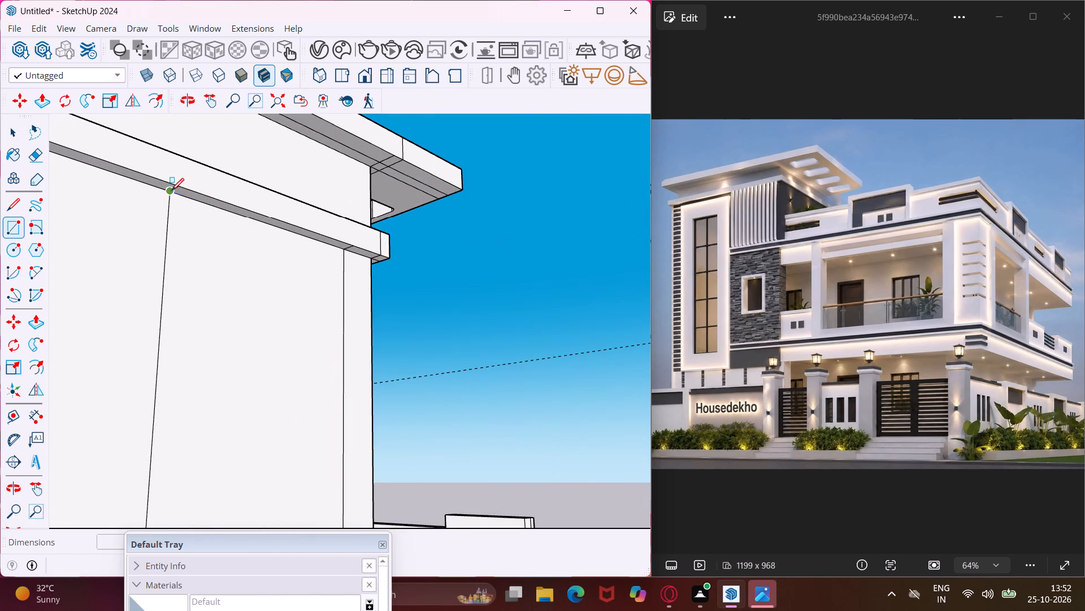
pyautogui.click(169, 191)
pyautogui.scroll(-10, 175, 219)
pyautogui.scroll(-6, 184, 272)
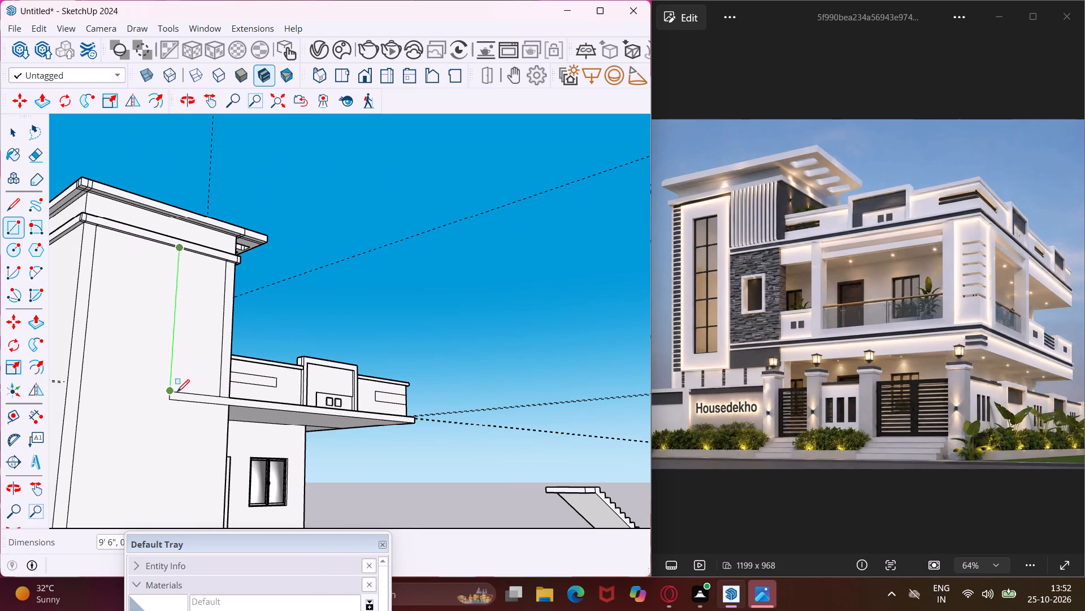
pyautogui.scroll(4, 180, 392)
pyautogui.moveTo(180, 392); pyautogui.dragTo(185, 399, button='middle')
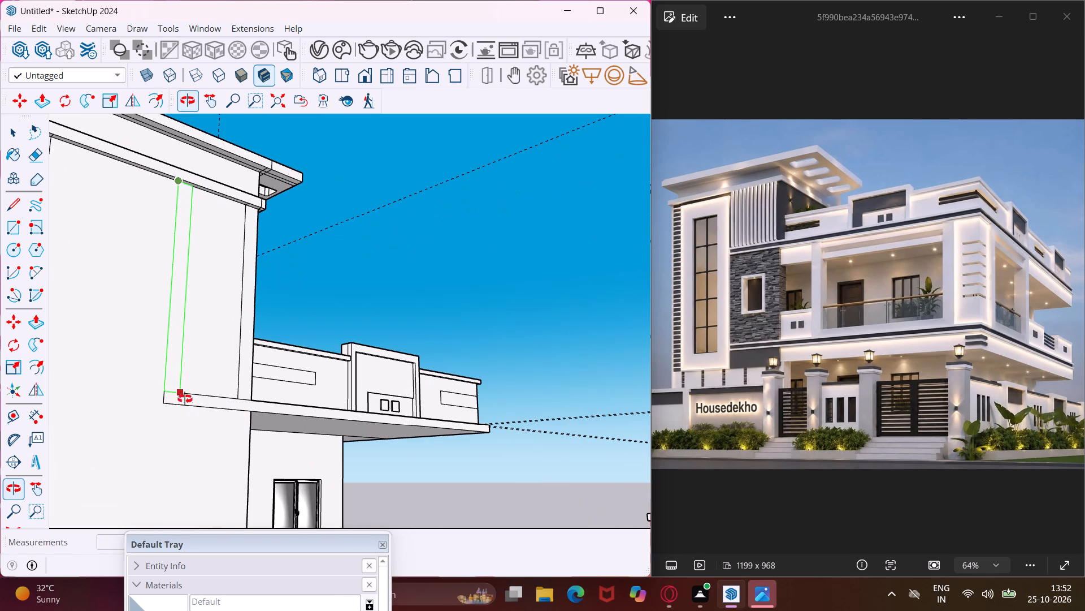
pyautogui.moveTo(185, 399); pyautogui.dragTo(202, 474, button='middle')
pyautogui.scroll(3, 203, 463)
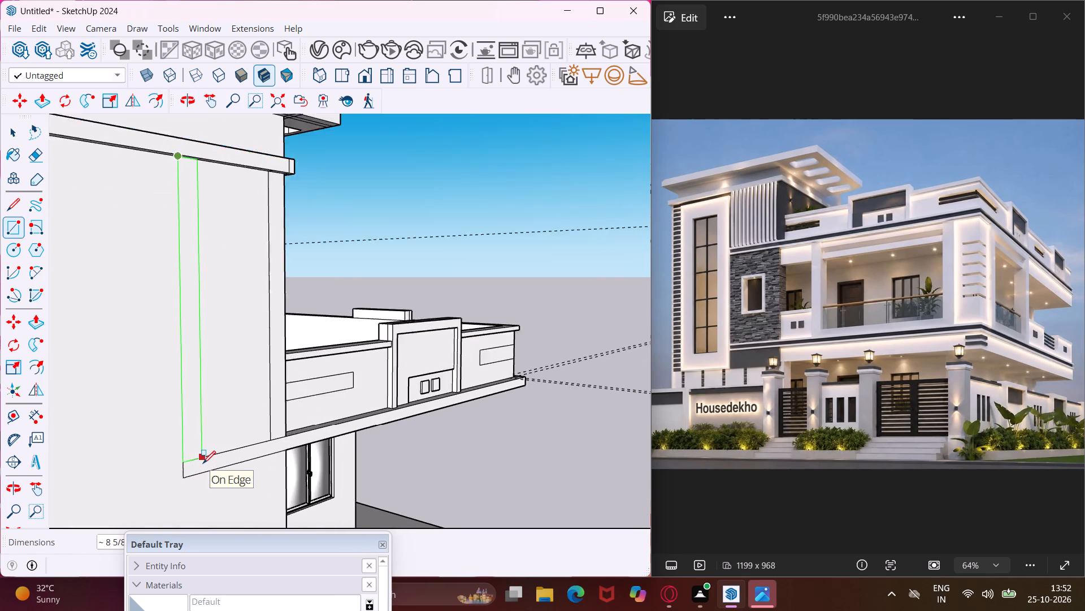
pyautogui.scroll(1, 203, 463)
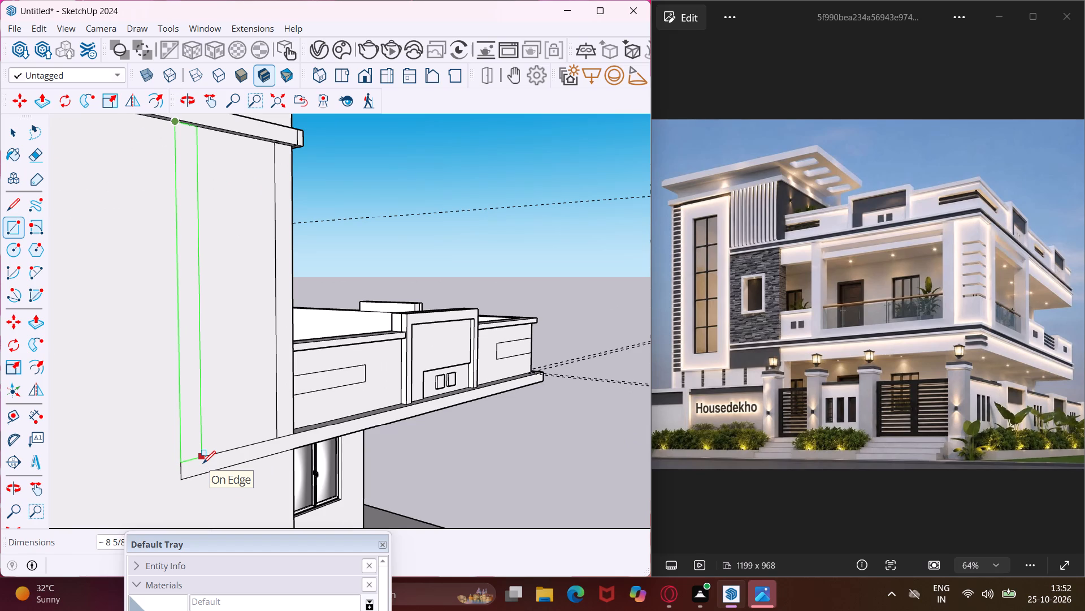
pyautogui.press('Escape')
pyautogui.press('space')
# Draw a small rectangle about 1" across on the tower wall, from the tall panel's lower outer corner down into the slab band.
pyautogui.scroll(3, 198, 468)
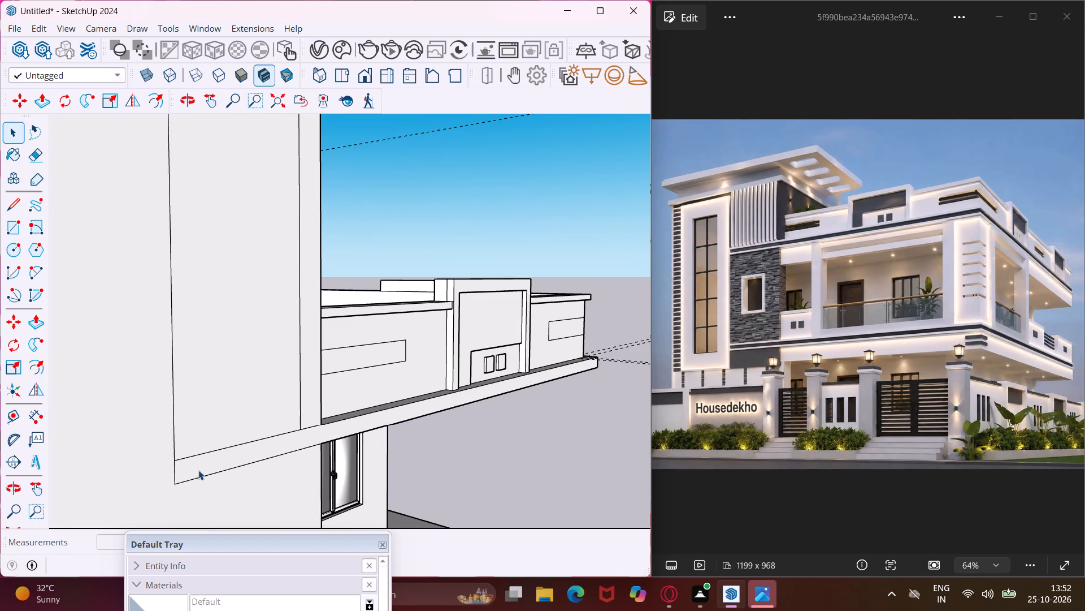
pyautogui.moveTo(198, 470); pyautogui.dragTo(208, 470, button='middle')
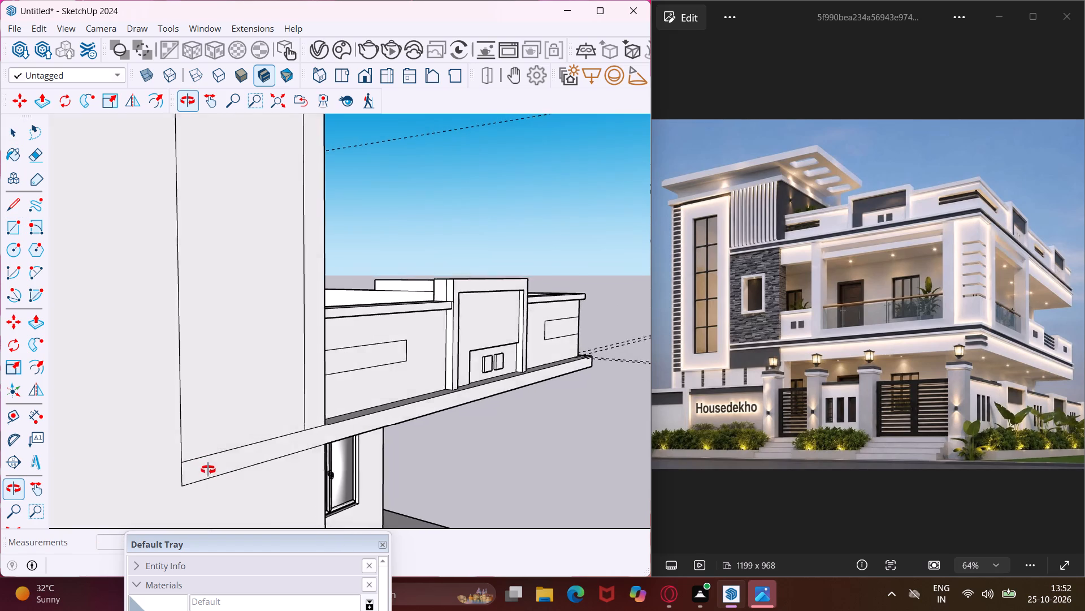
pyautogui.moveTo(208, 470); pyautogui.dragTo(237, 462, button='middle')
pyautogui.scroll(5, 234, 464)
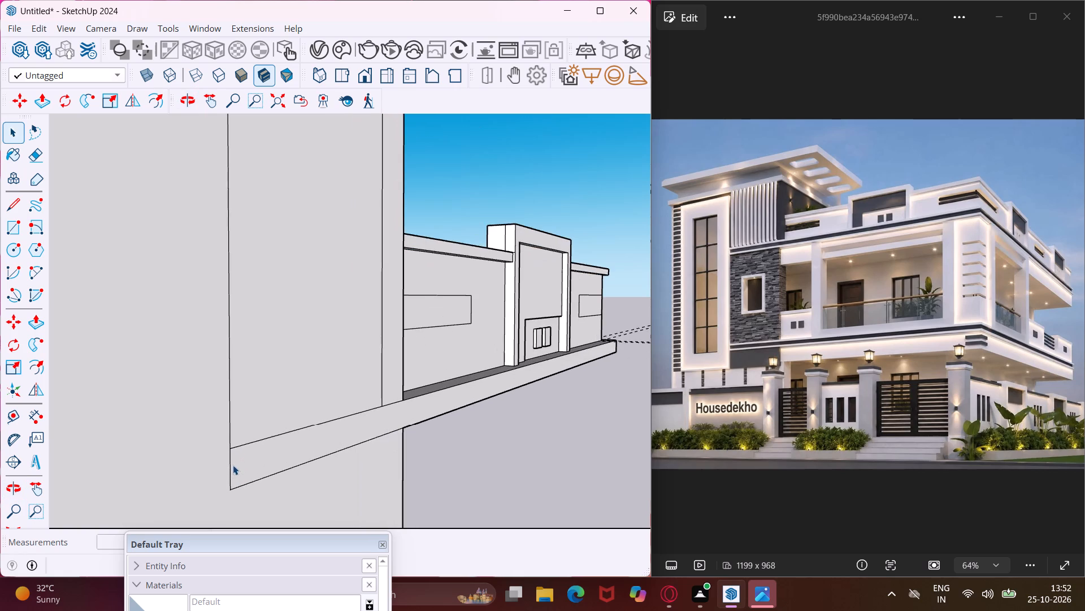
pyautogui.moveTo(233, 465); pyautogui.dragTo(235, 449, button='middle')
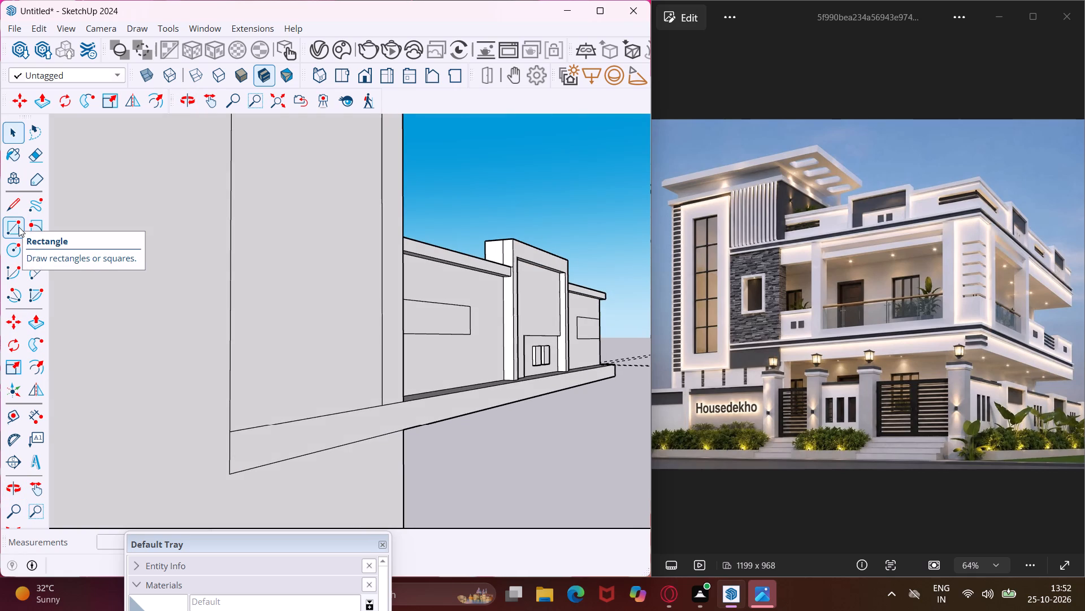
pyautogui.click(19, 227)
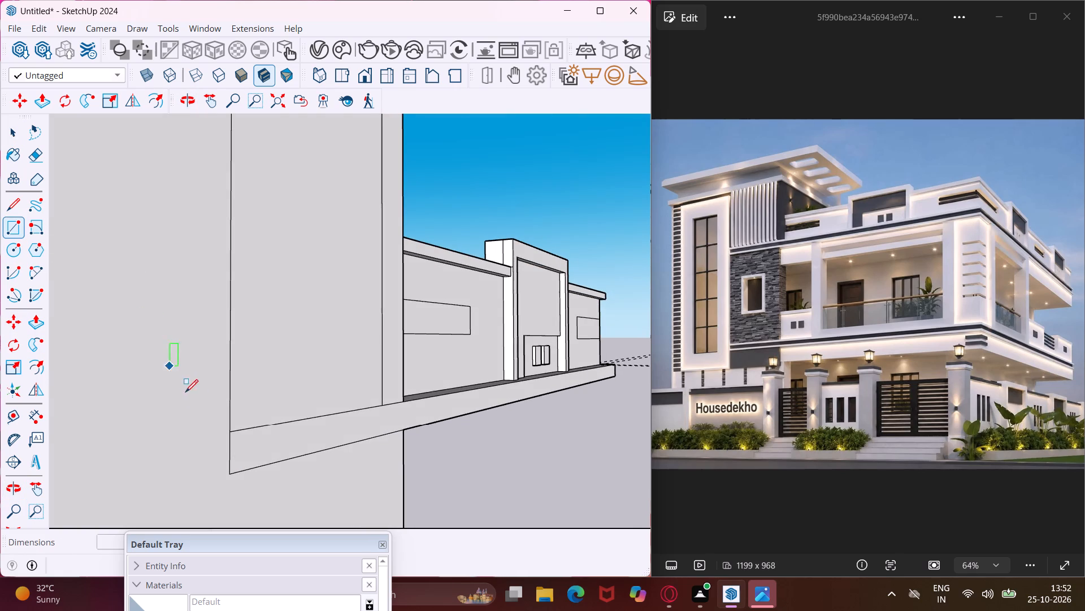
pyautogui.scroll(8, 232, 438)
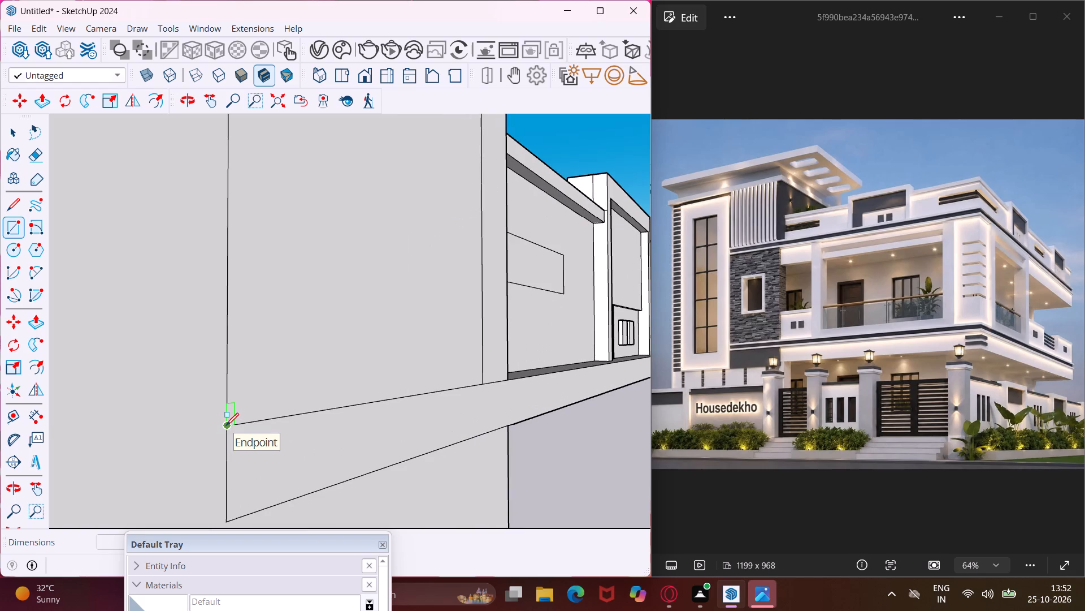
pyautogui.click(226, 425)
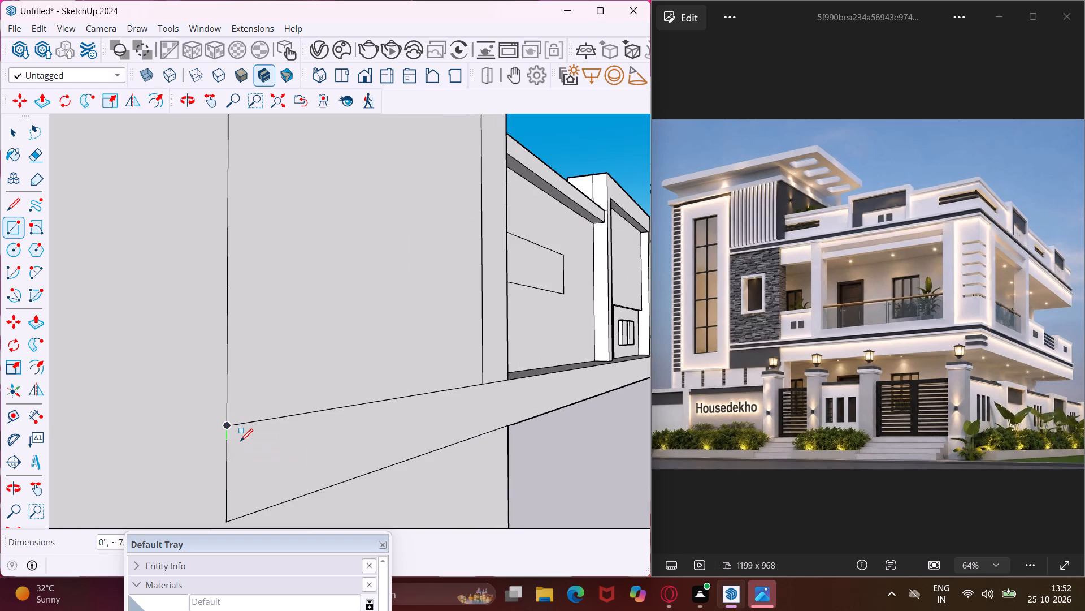
pyautogui.scroll(9, 240, 442)
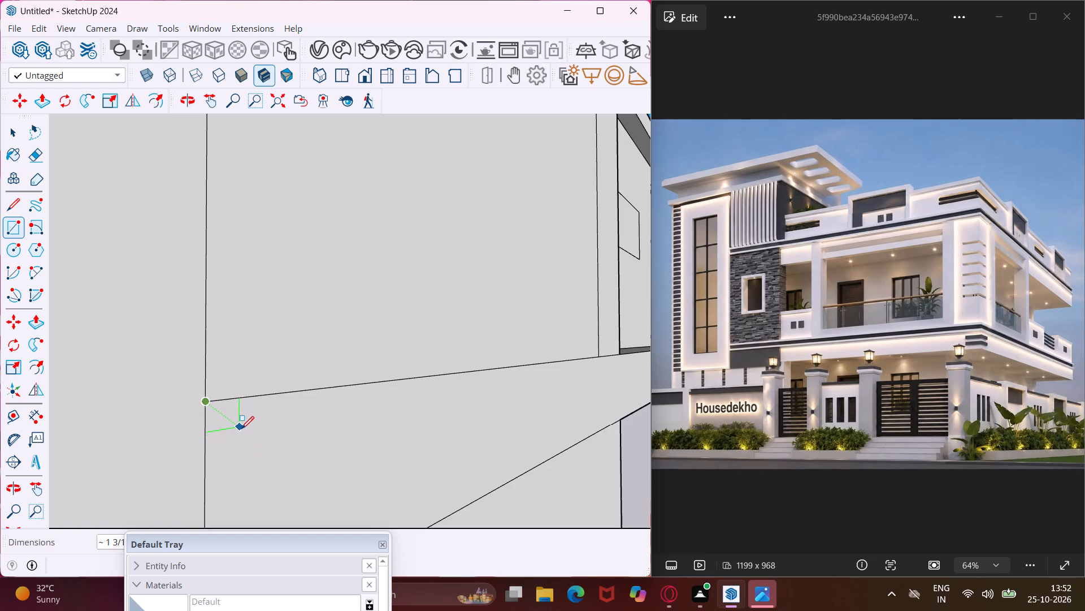
pyautogui.click(242, 428)
pyautogui.press('Escape')
pyautogui.press('space')
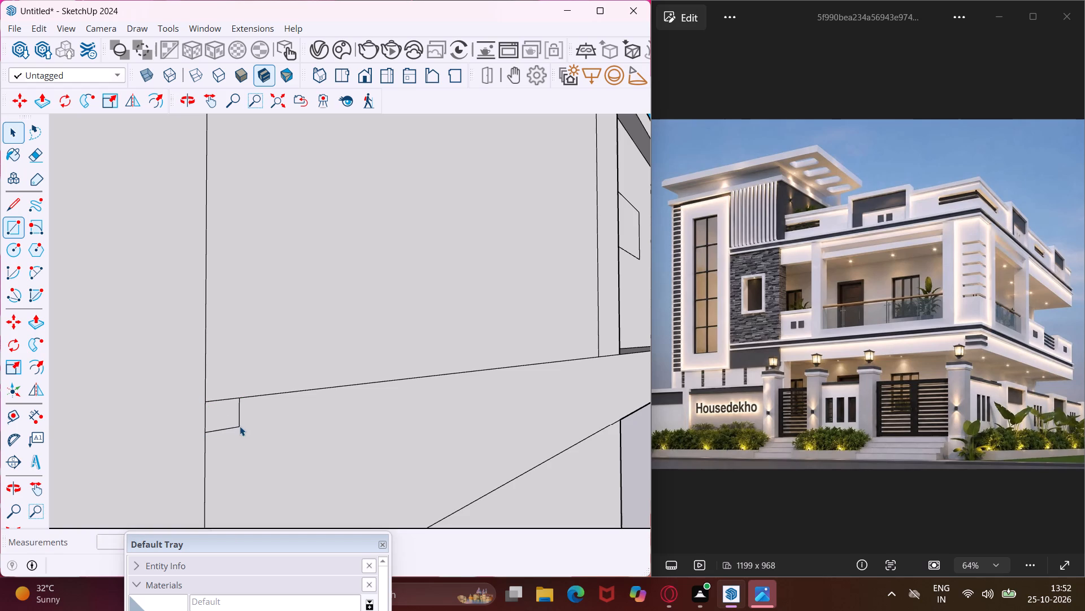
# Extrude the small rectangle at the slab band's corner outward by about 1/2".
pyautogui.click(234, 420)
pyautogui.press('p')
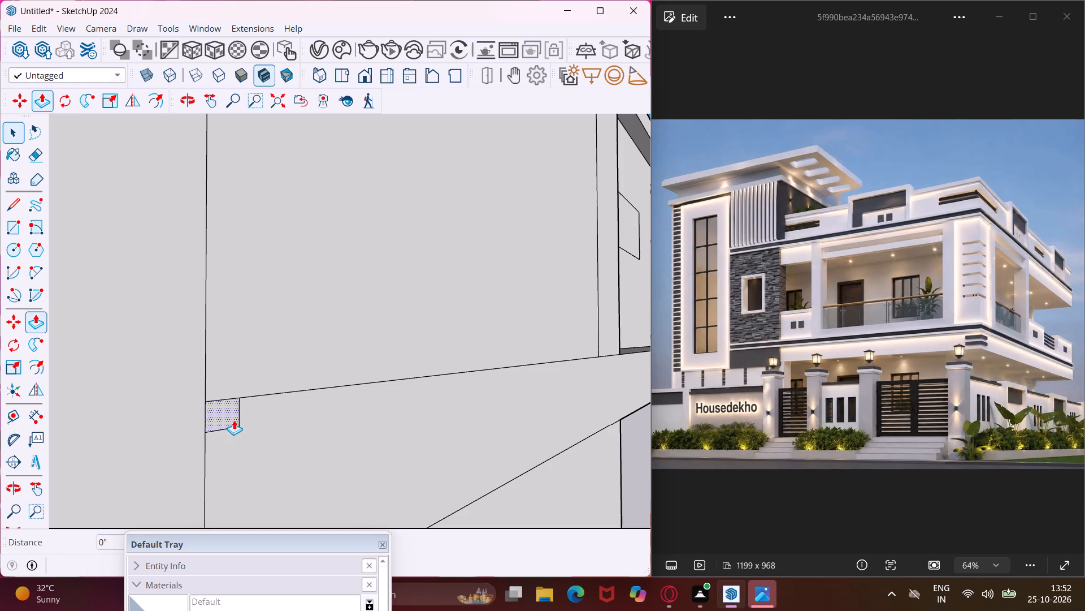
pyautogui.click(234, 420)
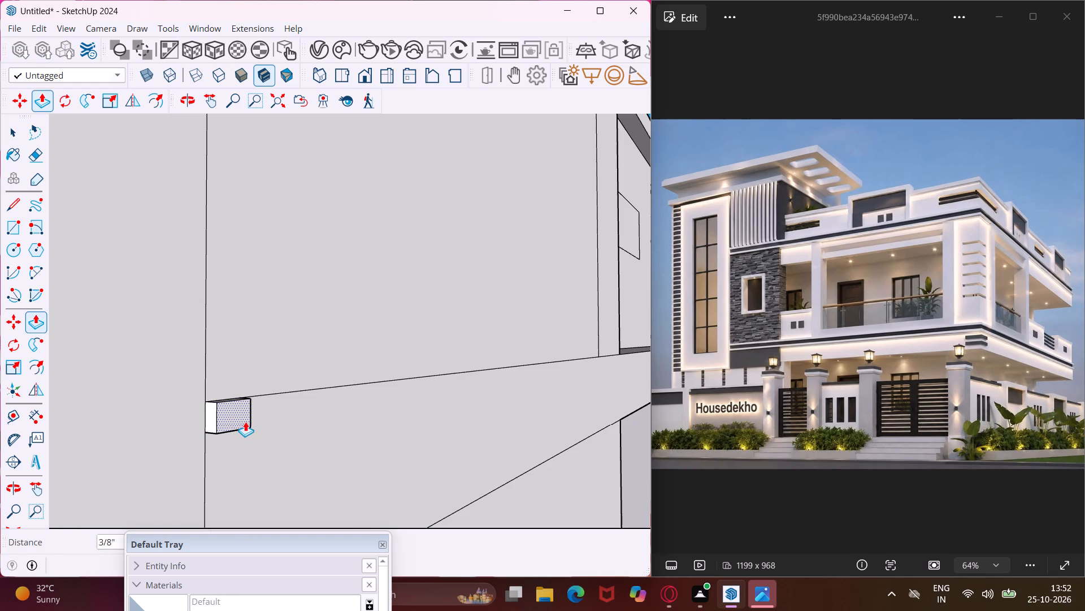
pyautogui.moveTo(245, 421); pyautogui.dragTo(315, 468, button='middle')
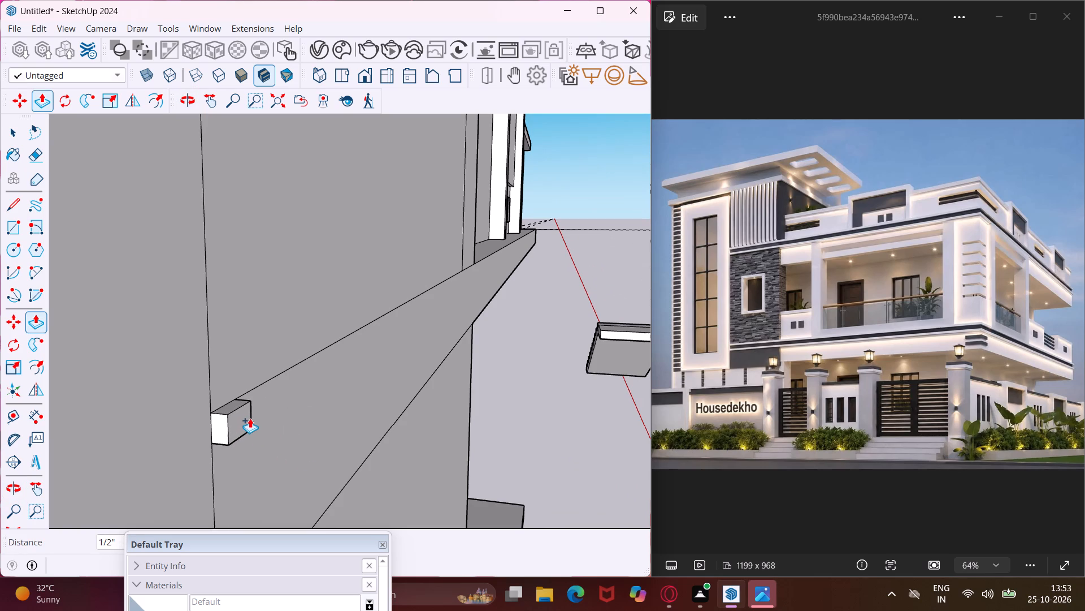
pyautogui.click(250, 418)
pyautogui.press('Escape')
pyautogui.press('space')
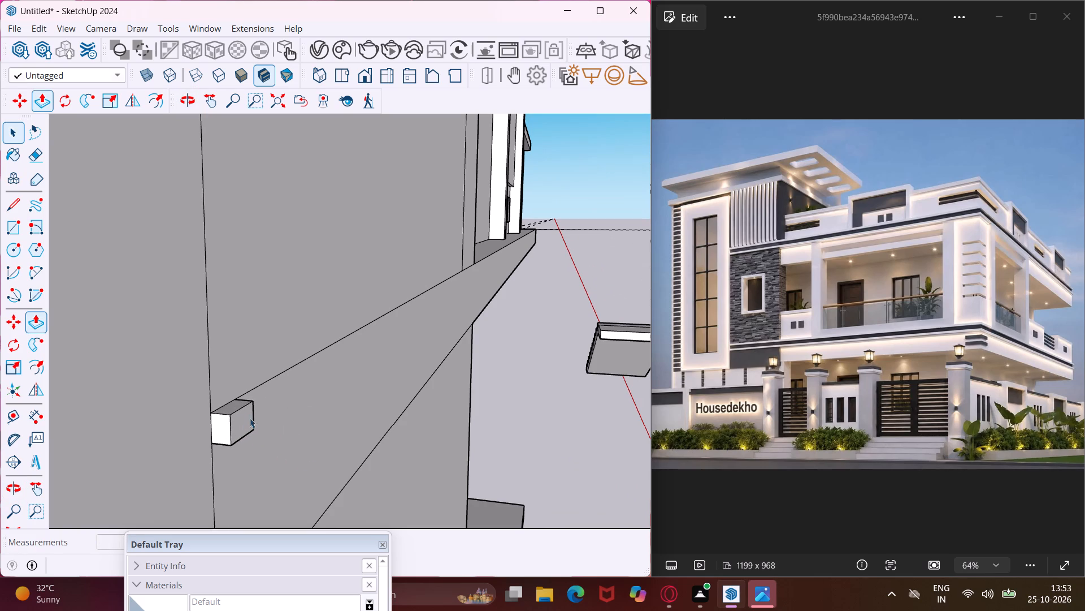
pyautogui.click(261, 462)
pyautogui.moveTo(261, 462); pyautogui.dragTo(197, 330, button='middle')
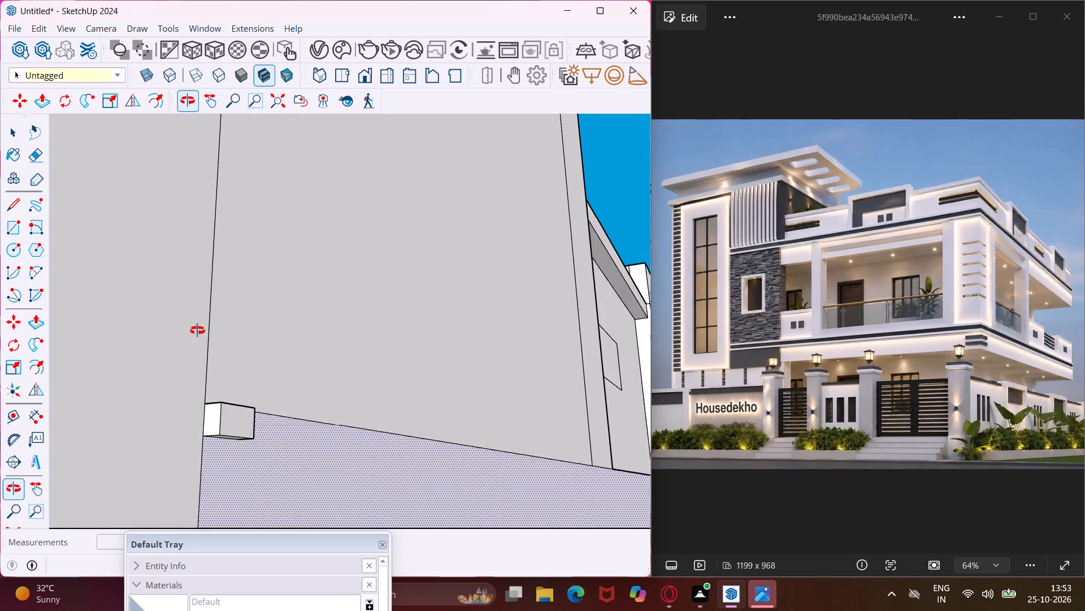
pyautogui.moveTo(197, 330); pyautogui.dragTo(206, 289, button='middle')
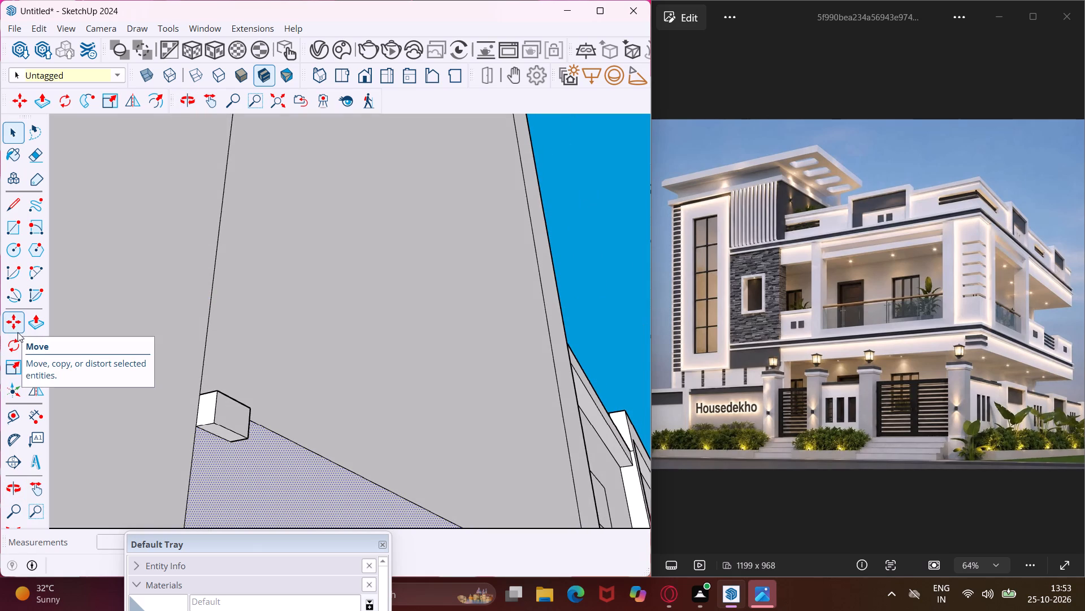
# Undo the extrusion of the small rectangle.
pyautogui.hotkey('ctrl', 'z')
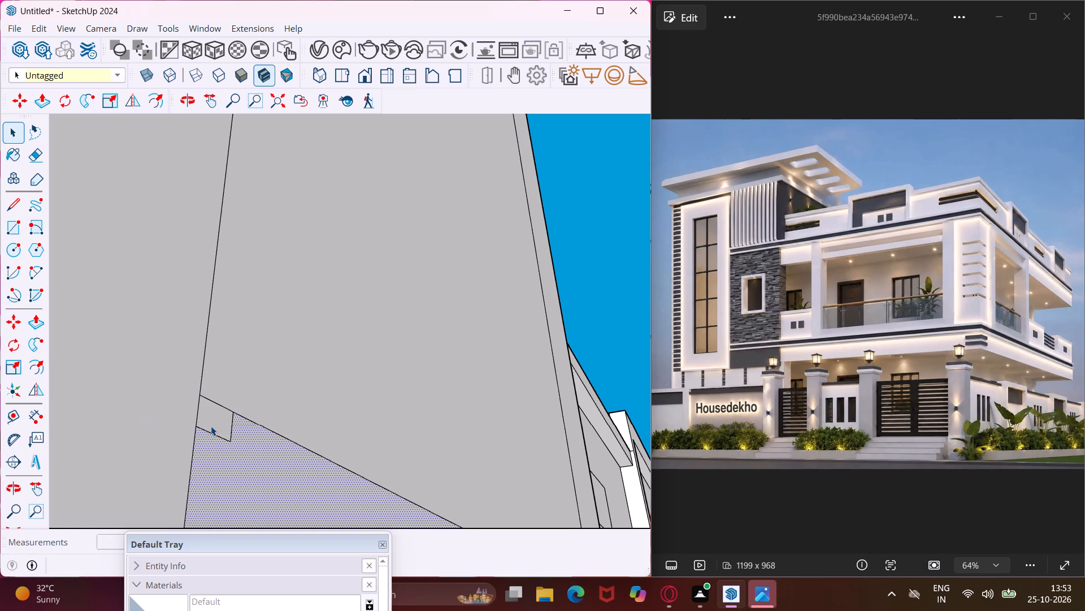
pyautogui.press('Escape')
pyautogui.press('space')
# Erase the edges of the small rectangle at the slab band's outer corner.
pyautogui.moveTo(218, 426); pyautogui.dragTo(227, 499, button='middle')
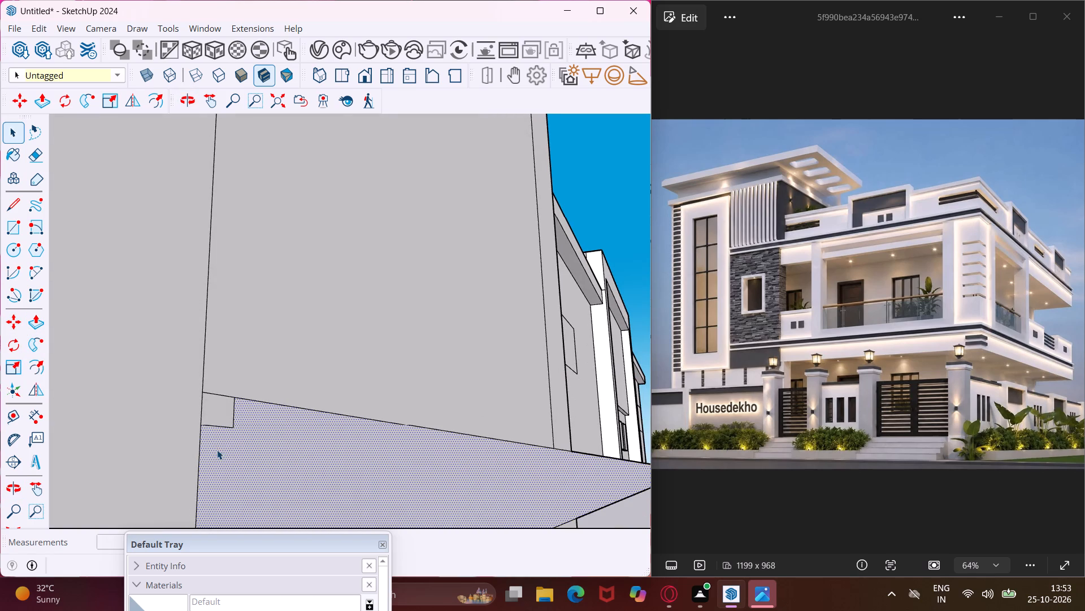
pyautogui.press('e')
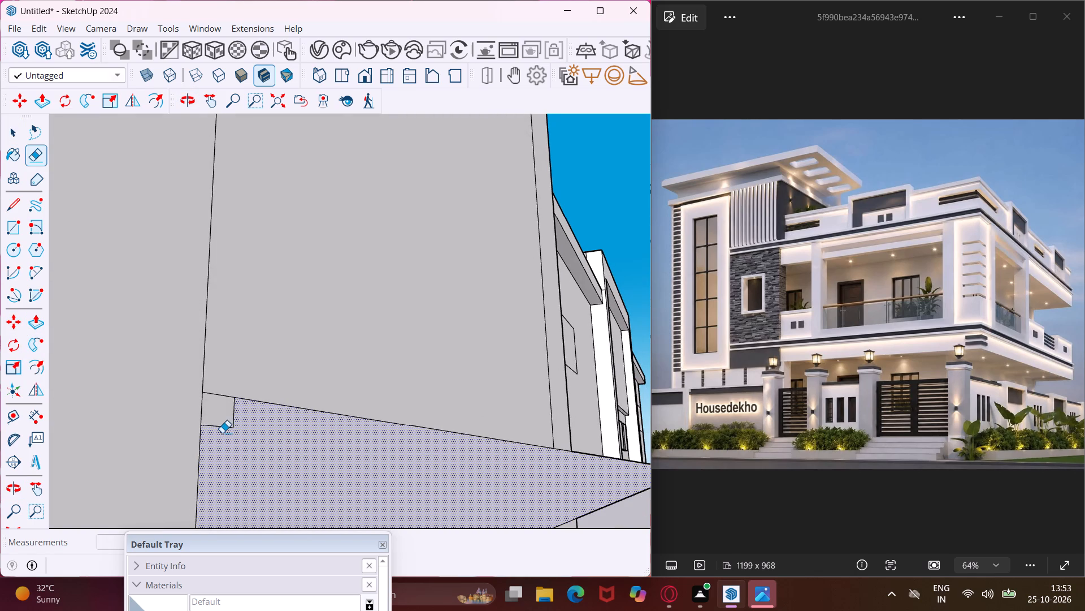
pyautogui.moveTo(223, 430); pyautogui.dragTo(239, 419)
pyautogui.press('Escape')
pyautogui.press('space')
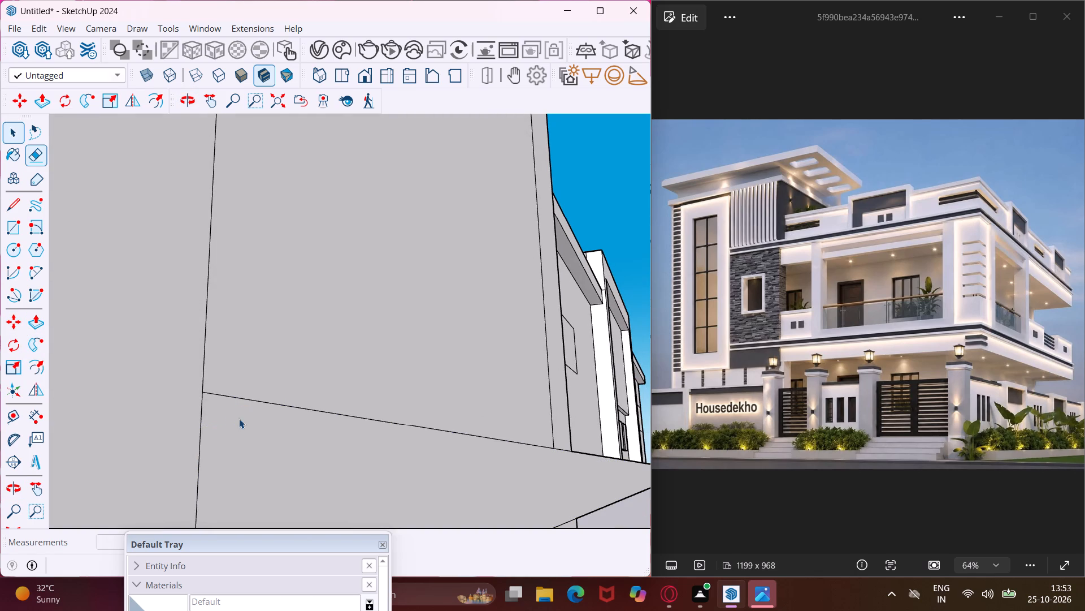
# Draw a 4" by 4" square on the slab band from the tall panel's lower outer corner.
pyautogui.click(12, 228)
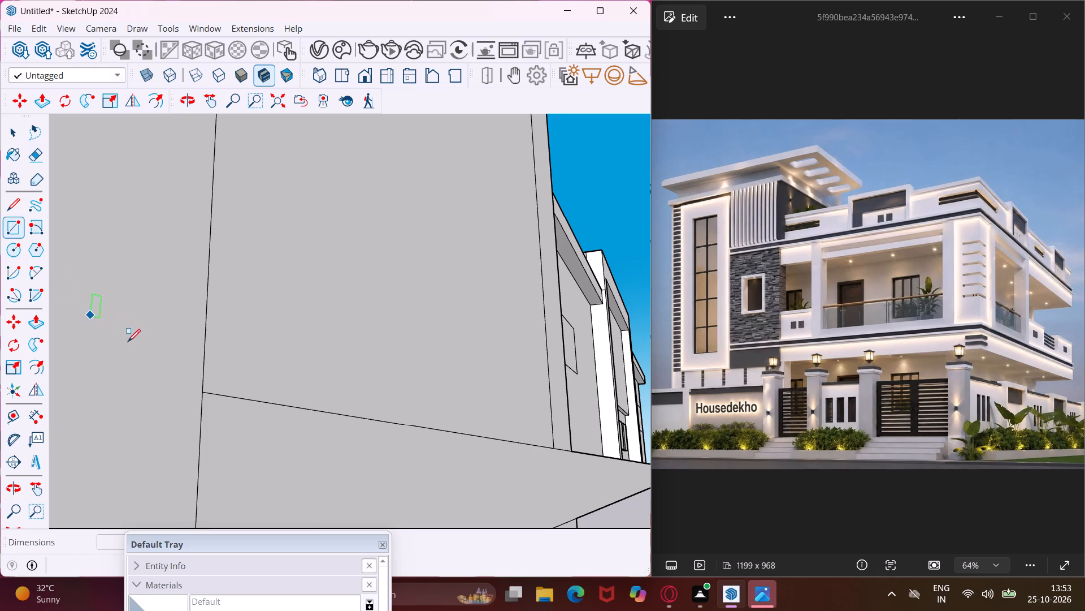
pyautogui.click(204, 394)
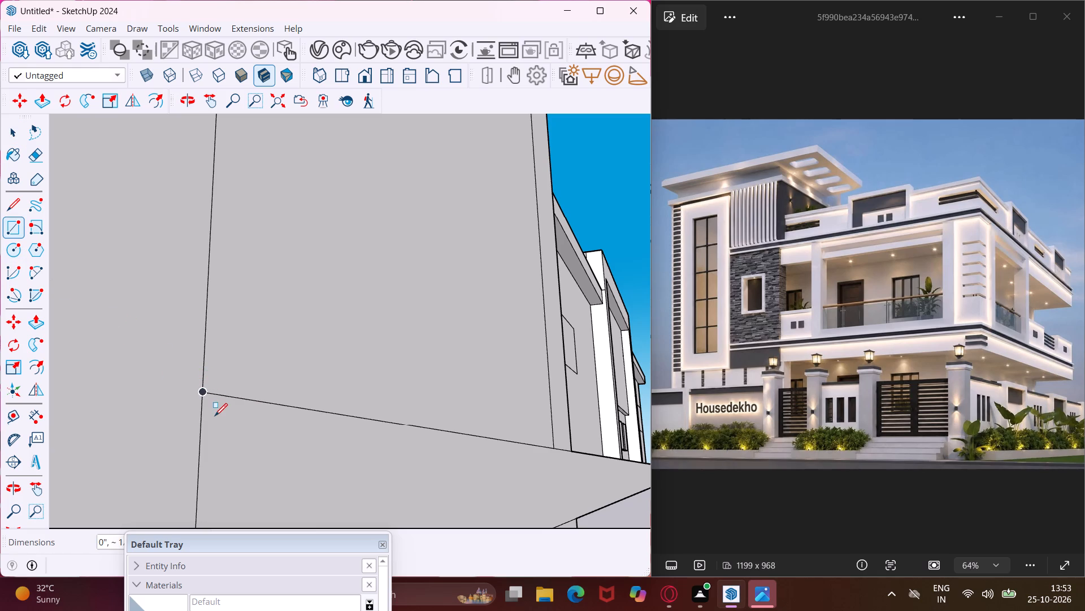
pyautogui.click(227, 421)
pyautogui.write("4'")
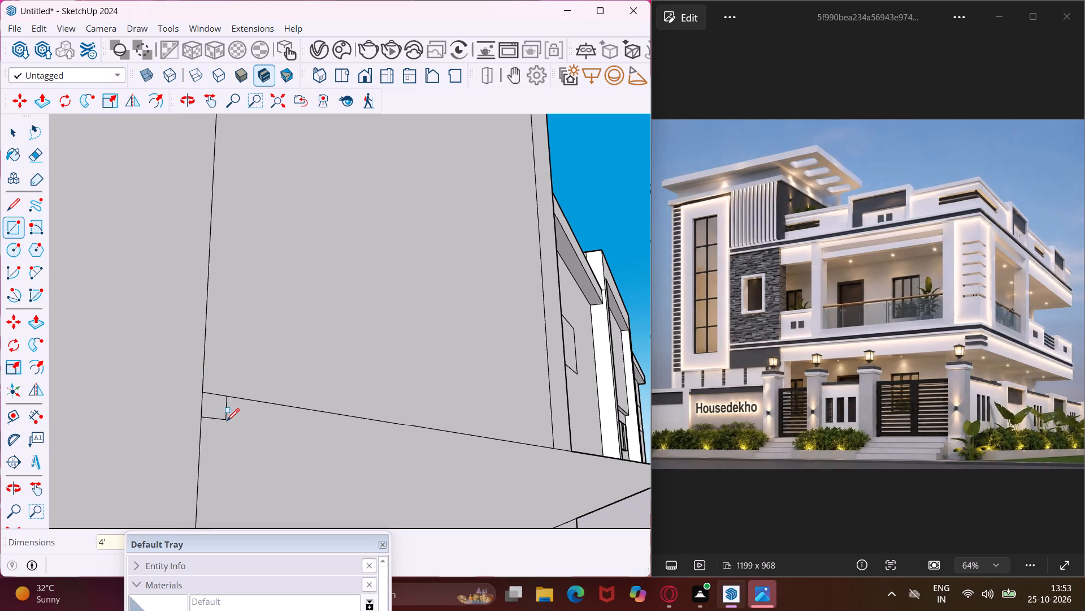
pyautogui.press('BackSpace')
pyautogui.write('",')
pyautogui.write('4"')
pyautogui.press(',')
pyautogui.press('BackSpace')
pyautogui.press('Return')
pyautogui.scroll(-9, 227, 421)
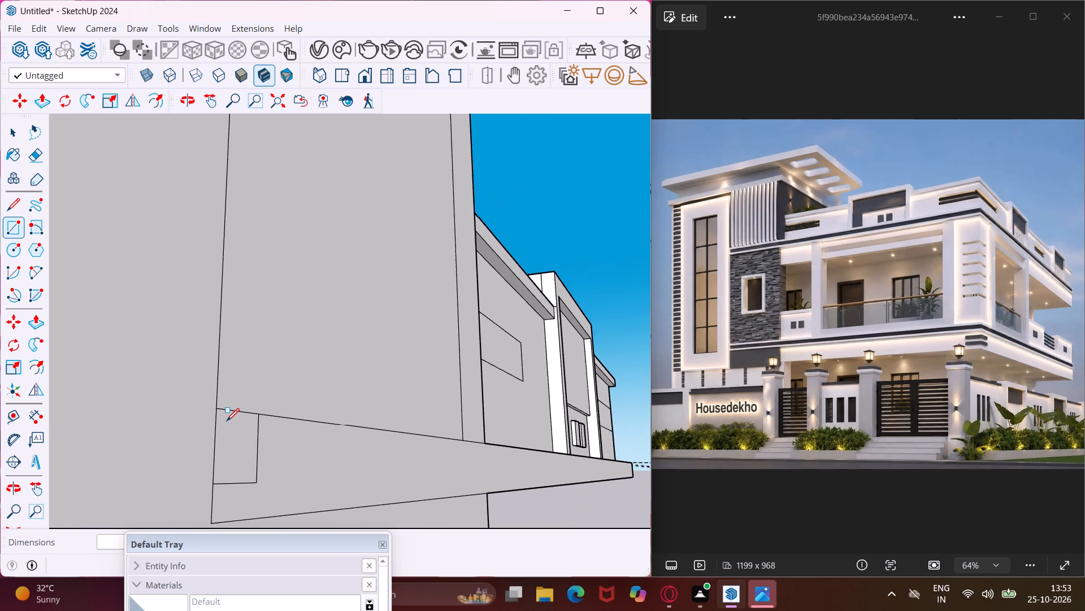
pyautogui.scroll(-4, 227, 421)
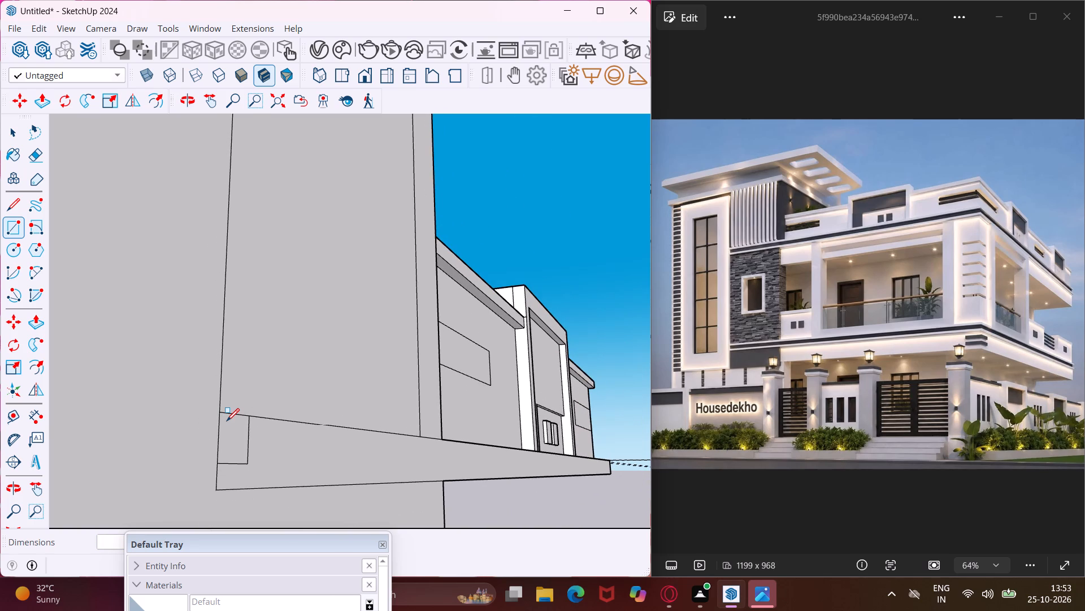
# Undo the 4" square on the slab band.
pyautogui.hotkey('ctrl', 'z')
# Draw a 1" by 1" square on the slab band from the tall panel's lower outer corner.
pyautogui.scroll(6, 219, 415)
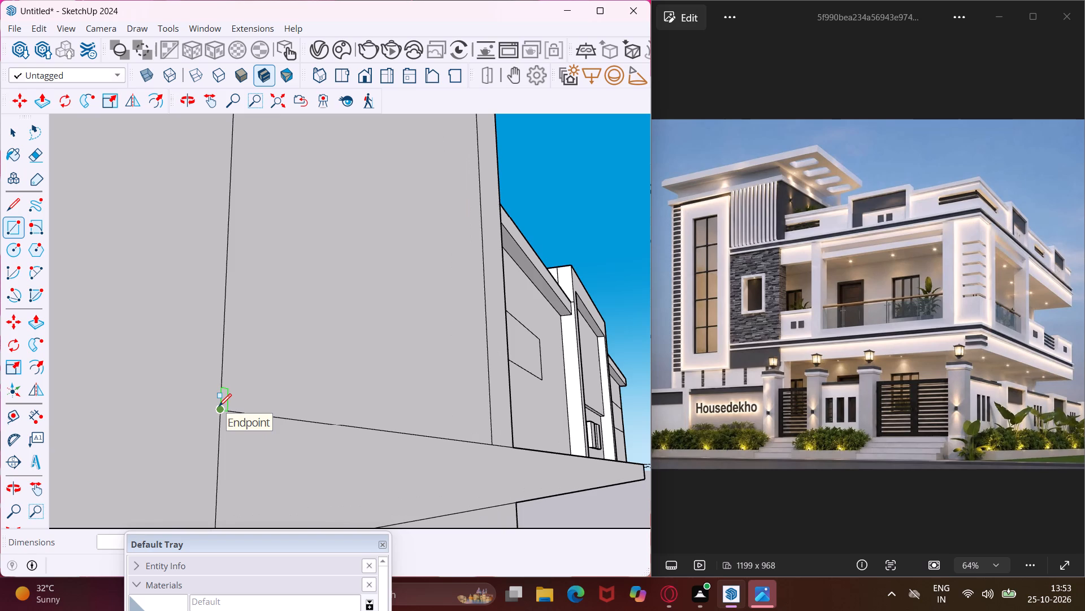
pyautogui.click(219, 408)
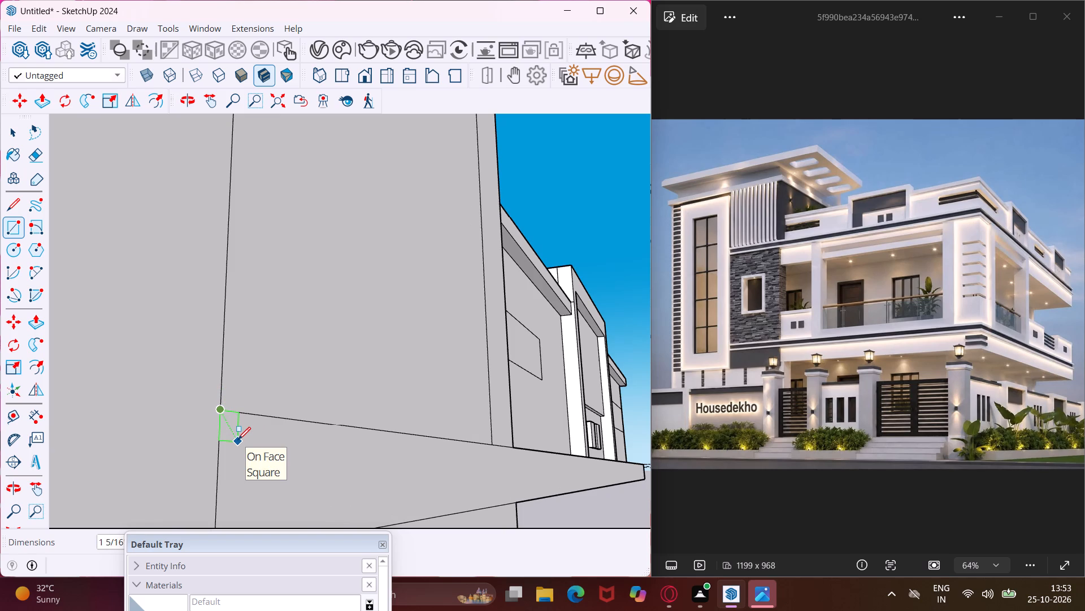
pyautogui.write('1"')
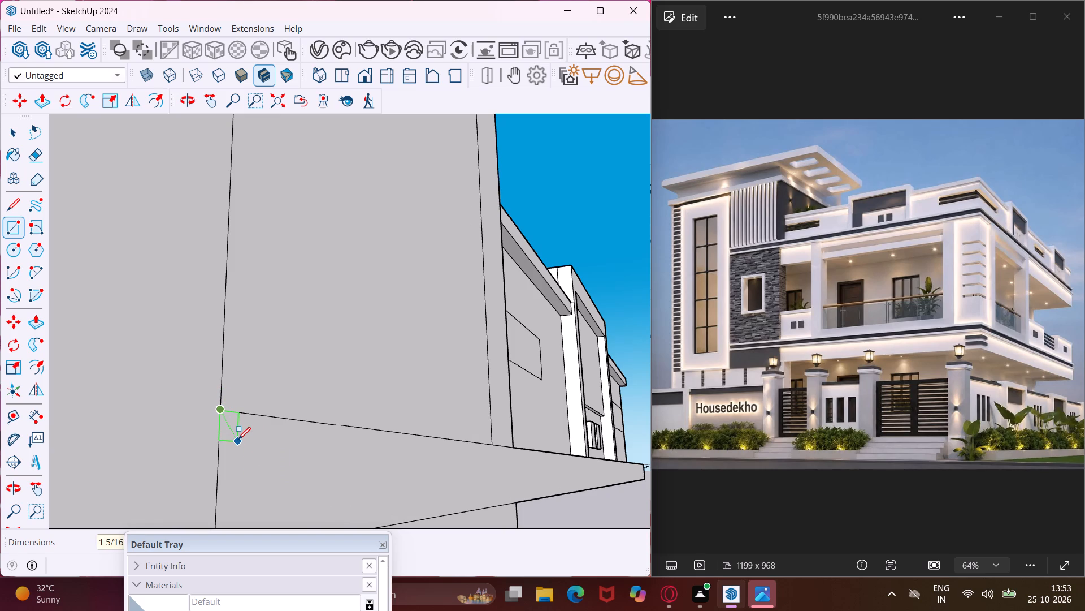
pyautogui.press('.')
pyautogui.write('1"')
pyautogui.press('Return')
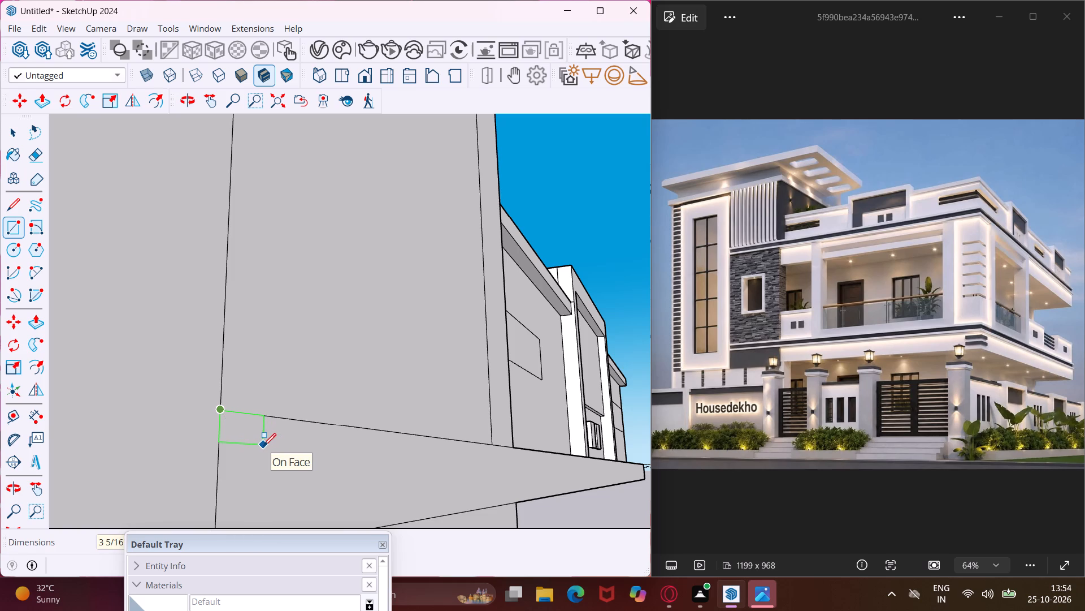
pyautogui.click(249, 442)
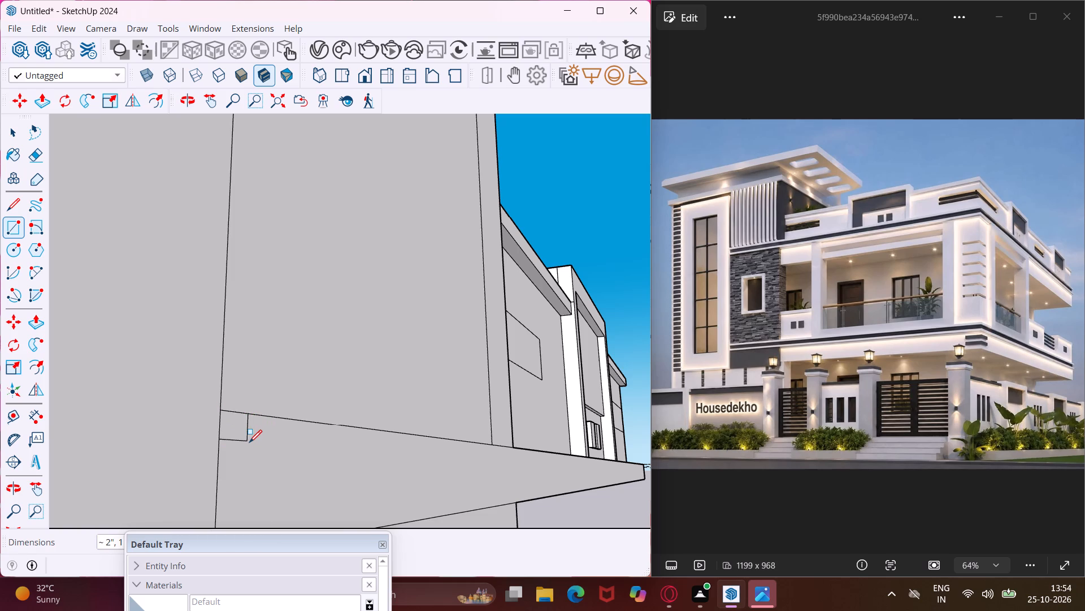
pyautogui.press('1')
pyautogui.hotkey('shift', '"')
pyautogui.press(',')
pyautogui.write('1"')
pyautogui.press('Return')
pyautogui.press('Escape')
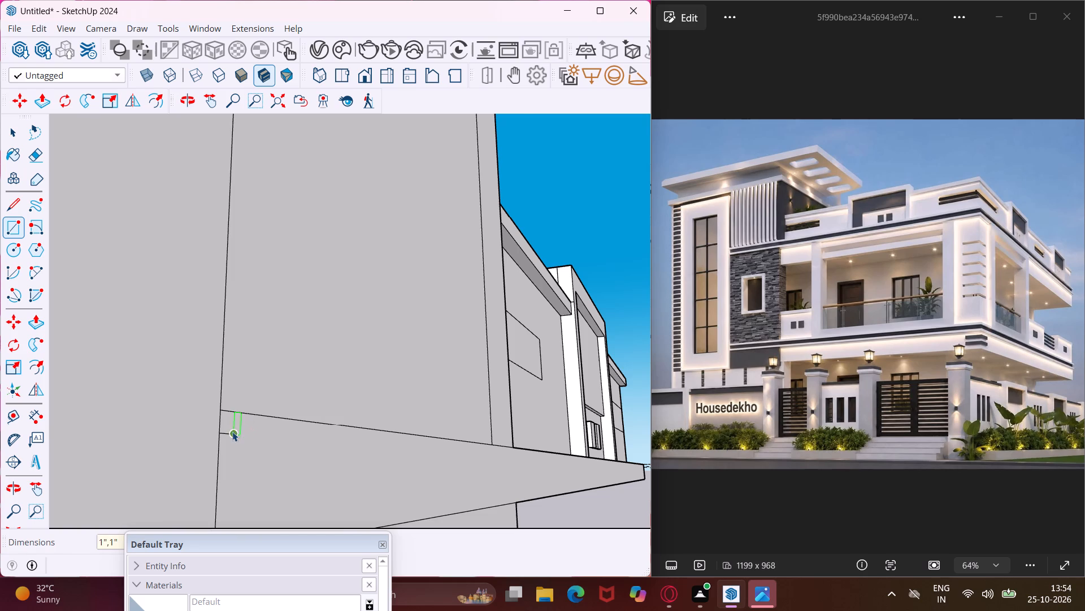
# Extrude the 1" square at the slab band's corner outward by about 7/16".
pyautogui.press('space')
pyautogui.scroll(6, 231, 431)
pyautogui.click(224, 425)
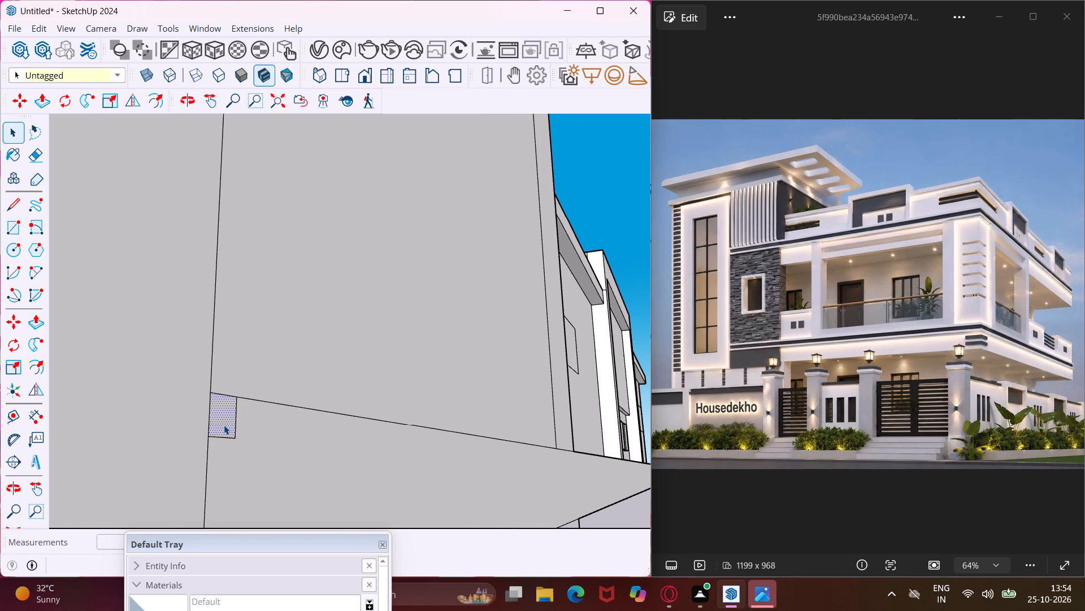
pyautogui.press('p')
pyautogui.click(224, 425)
pyautogui.moveTo(235, 430); pyautogui.dragTo(278, 487, button='middle')
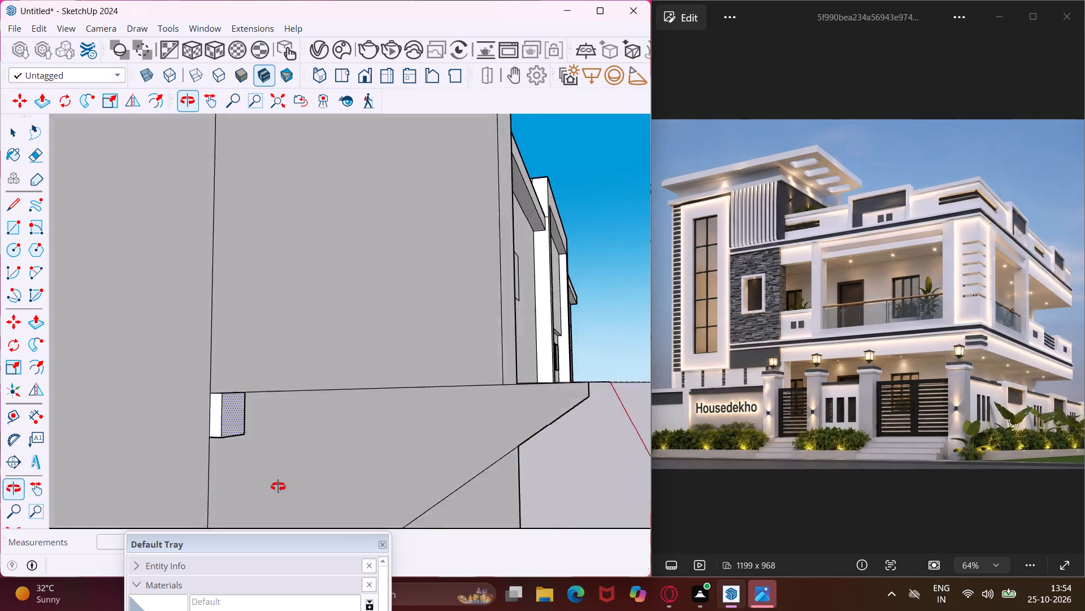
pyautogui.moveTo(278, 487); pyautogui.dragTo(345, 546, button='middle')
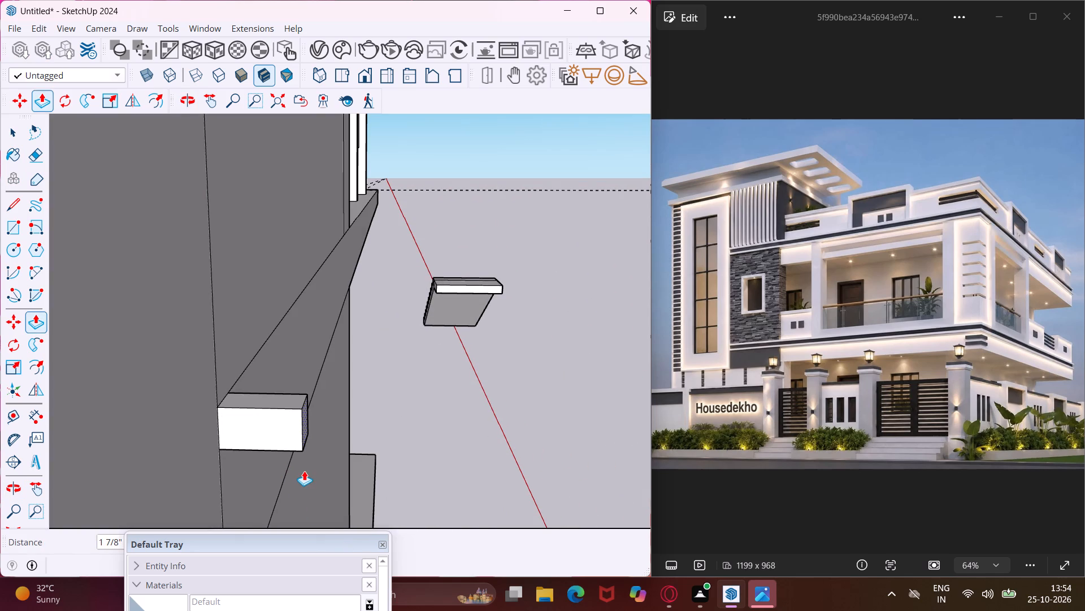
pyautogui.scroll(5, 261, 431)
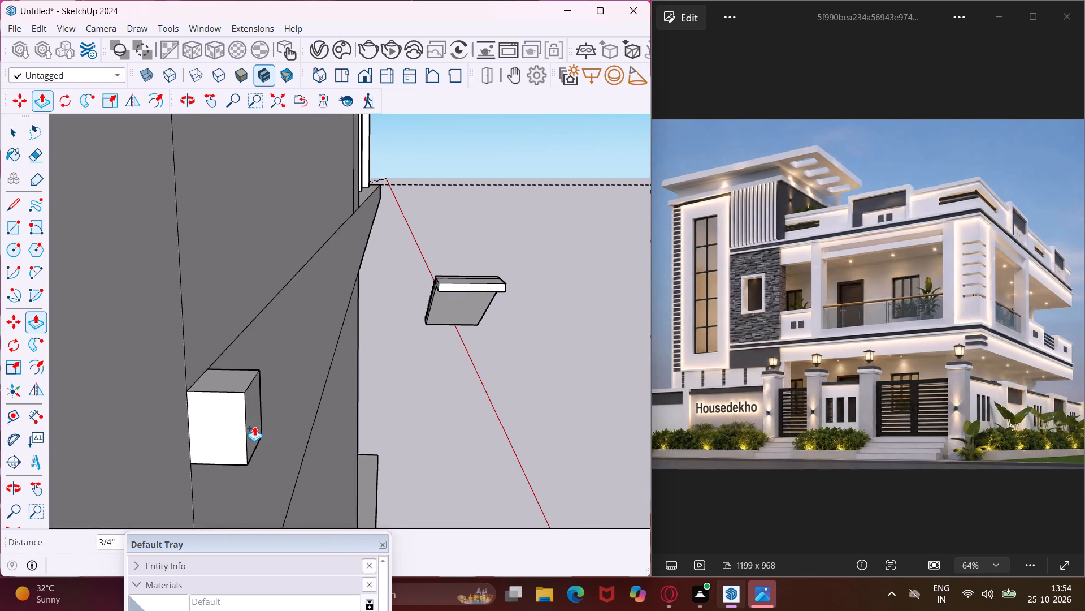
pyautogui.scroll(3, 251, 424)
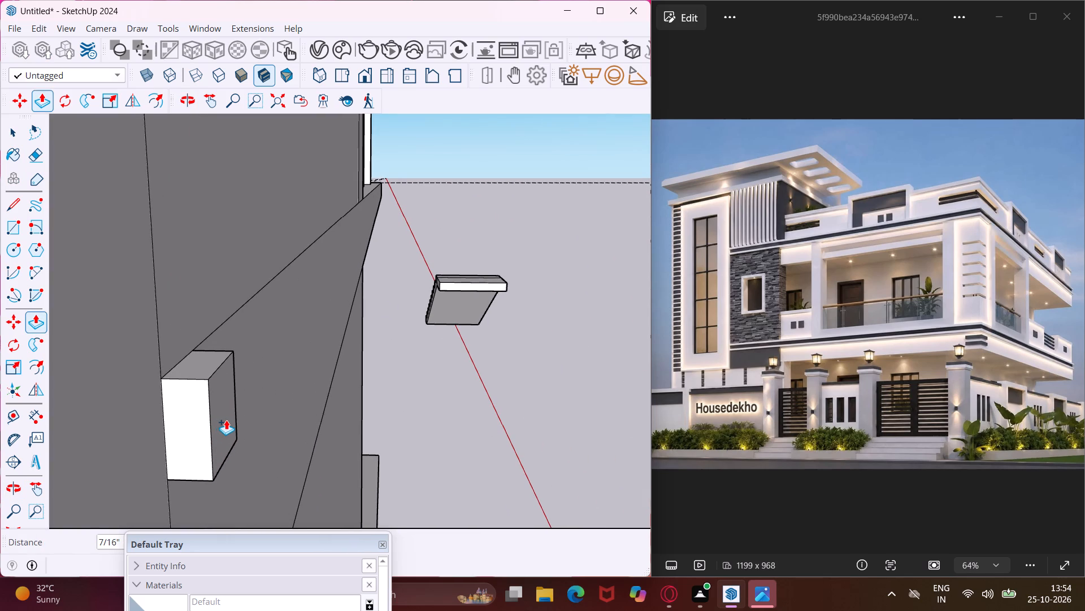
pyautogui.click(226, 420)
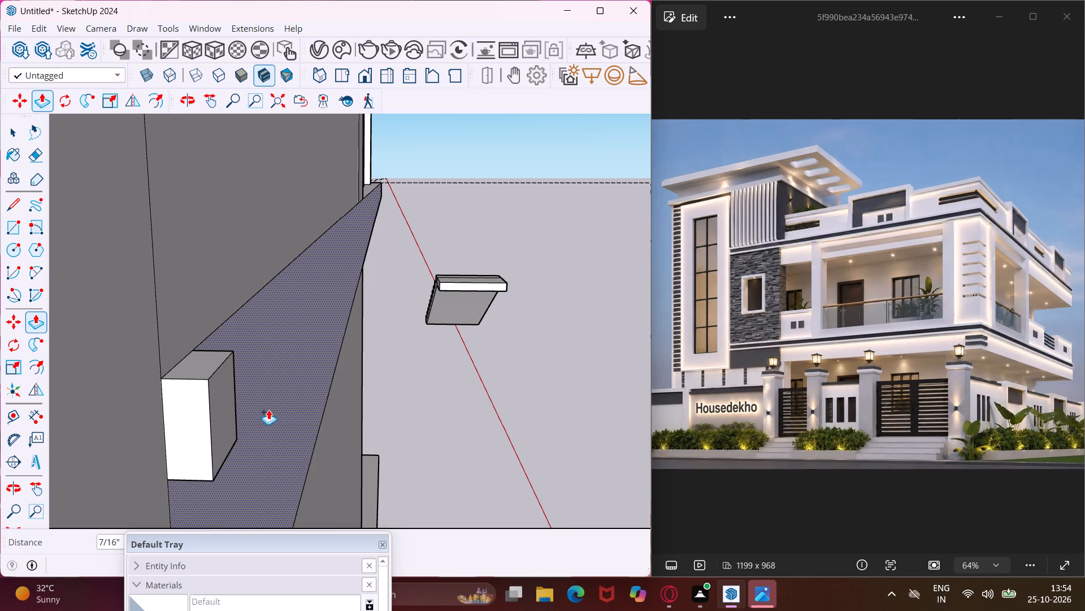
pyautogui.press('Escape')
pyautogui.press('space')
# Sweep the small block's front face around the outline of the slab band's face using Follow Me.
pyautogui.moveTo(282, 401); pyautogui.dragTo(125, 377, button='middle')
pyautogui.scroll(-5, 125, 376)
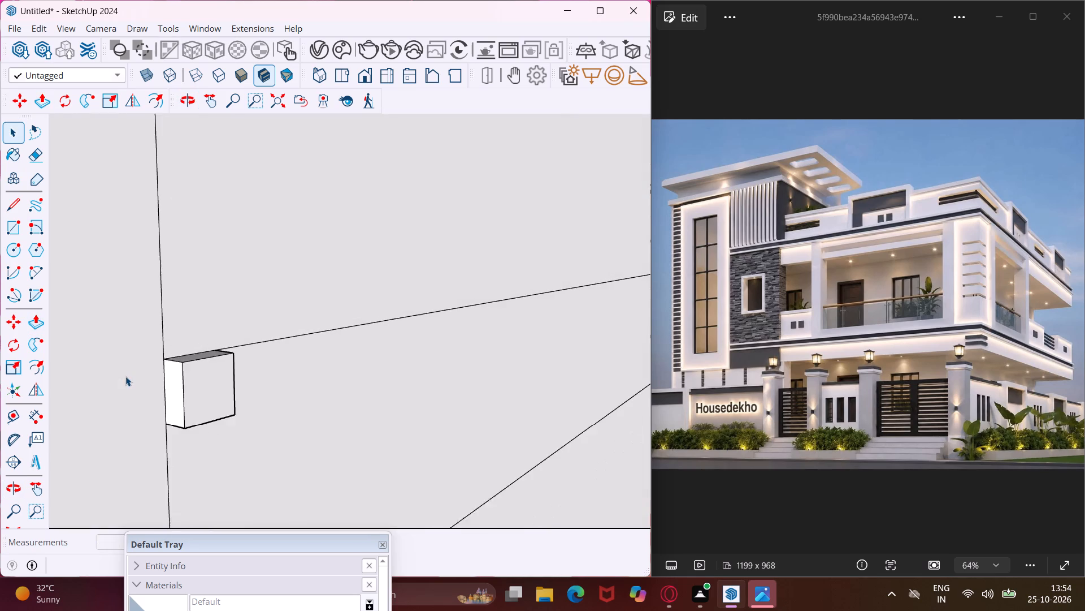
pyautogui.moveTo(260, 399); pyautogui.dragTo(199, 321, button='middle')
pyautogui.scroll(-5, 199, 321)
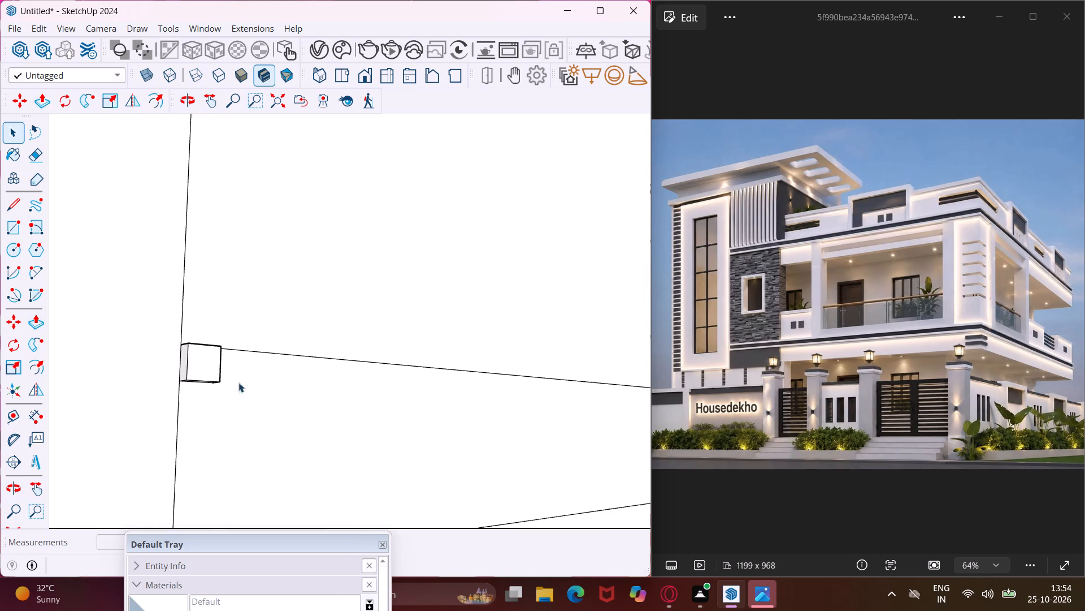
pyautogui.click(244, 399)
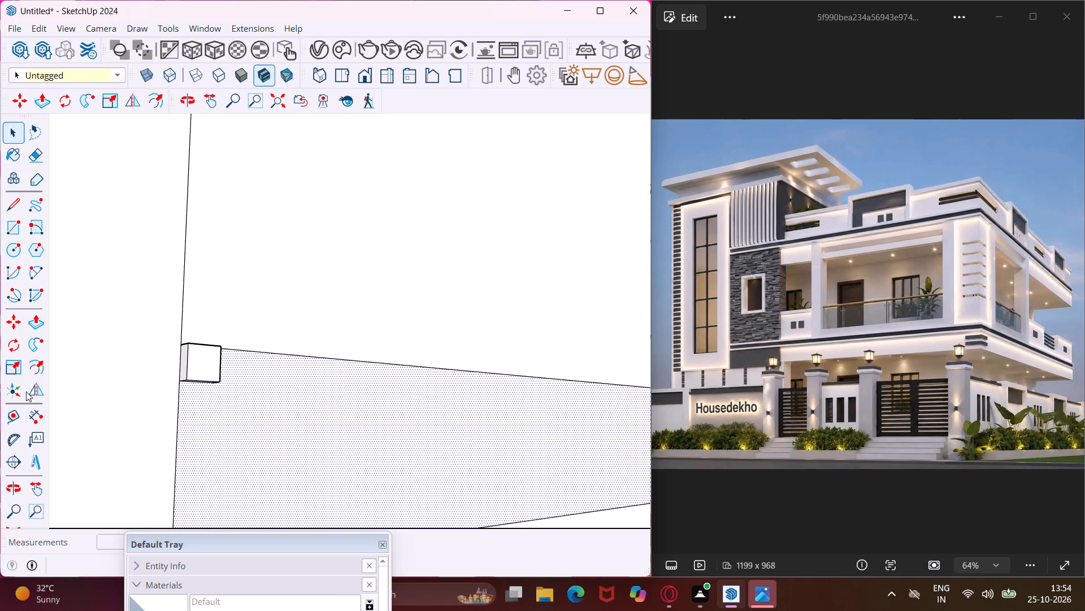
pyautogui.click(36, 354)
pyautogui.scroll(4, 225, 372)
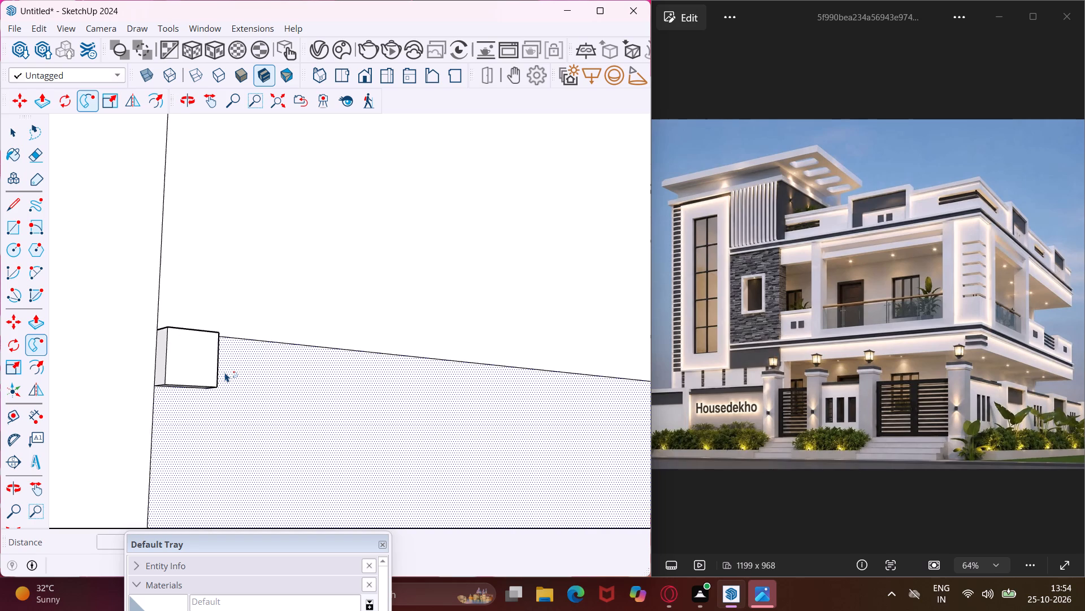
pyautogui.moveTo(225, 372); pyautogui.dragTo(0, 415, button='middle')
pyautogui.scroll(4, 314, 348)
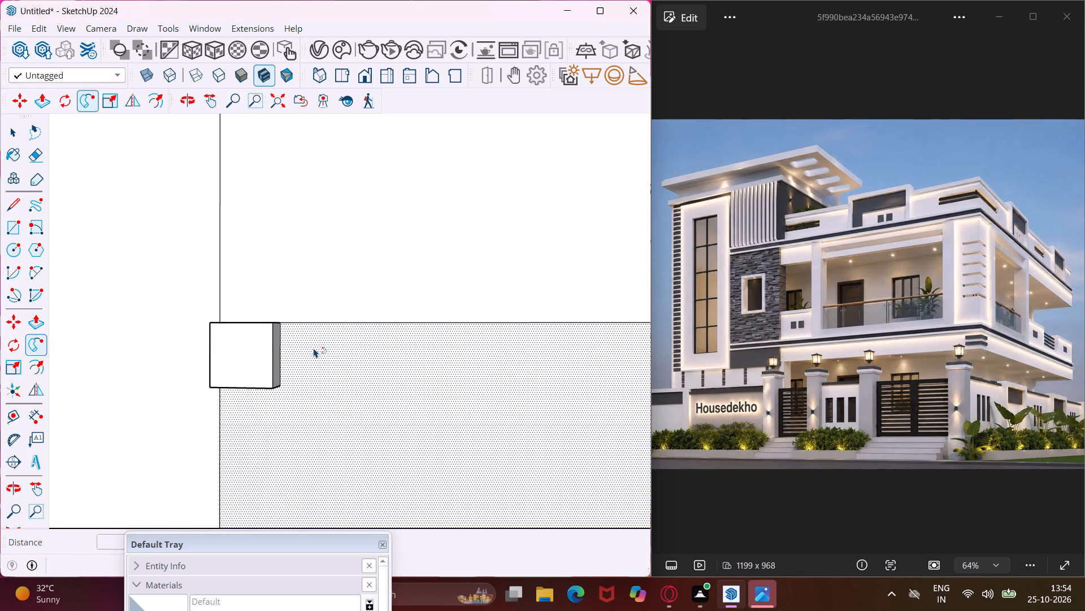
pyautogui.scroll(5, 314, 348)
pyautogui.click(246, 362)
pyautogui.scroll(-18, 225, 352)
pyautogui.scroll(-6, 223, 351)
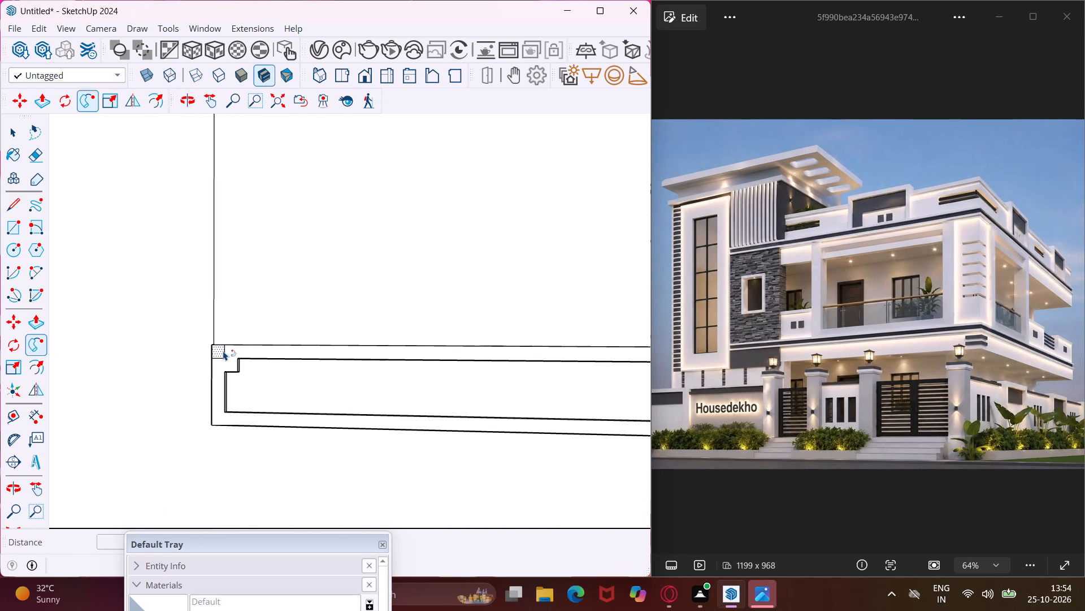
pyautogui.press('Escape')
pyautogui.press('space')
# Examine the swept border at the slab band's outer corner and along the band.
pyautogui.scroll(6, 240, 368)
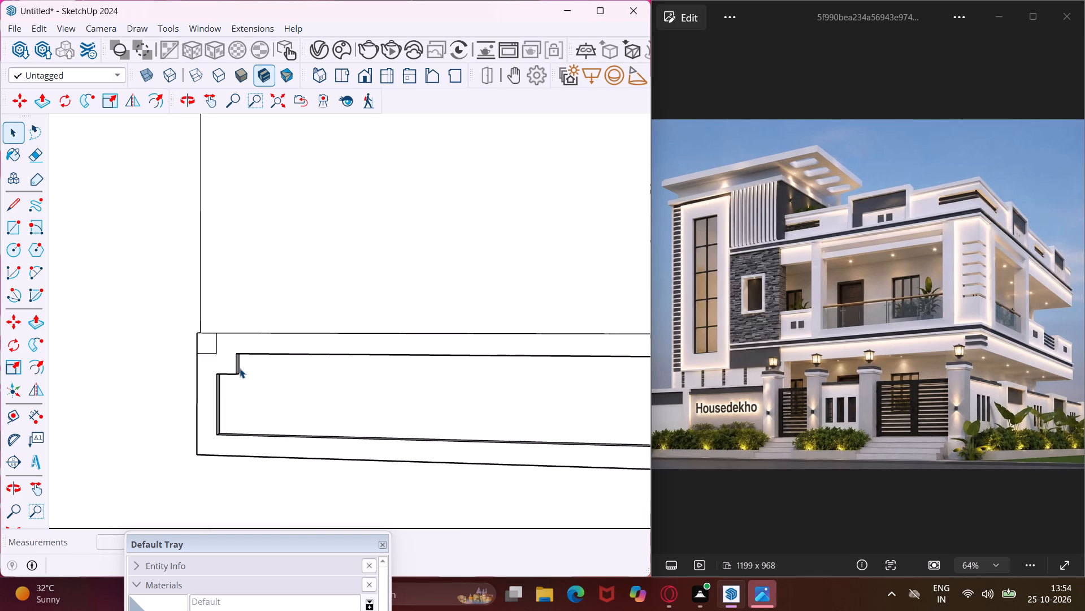
pyautogui.scroll(3, 240, 368)
pyautogui.scroll(-6, 240, 368)
pyautogui.scroll(-8, 190, 389)
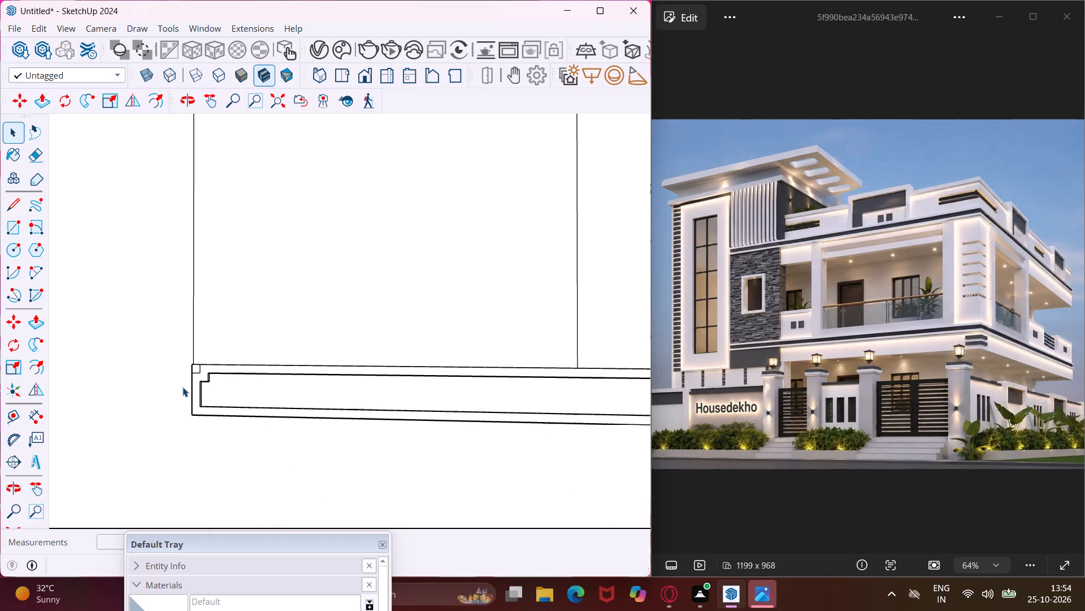
pyautogui.scroll(-15, 183, 387)
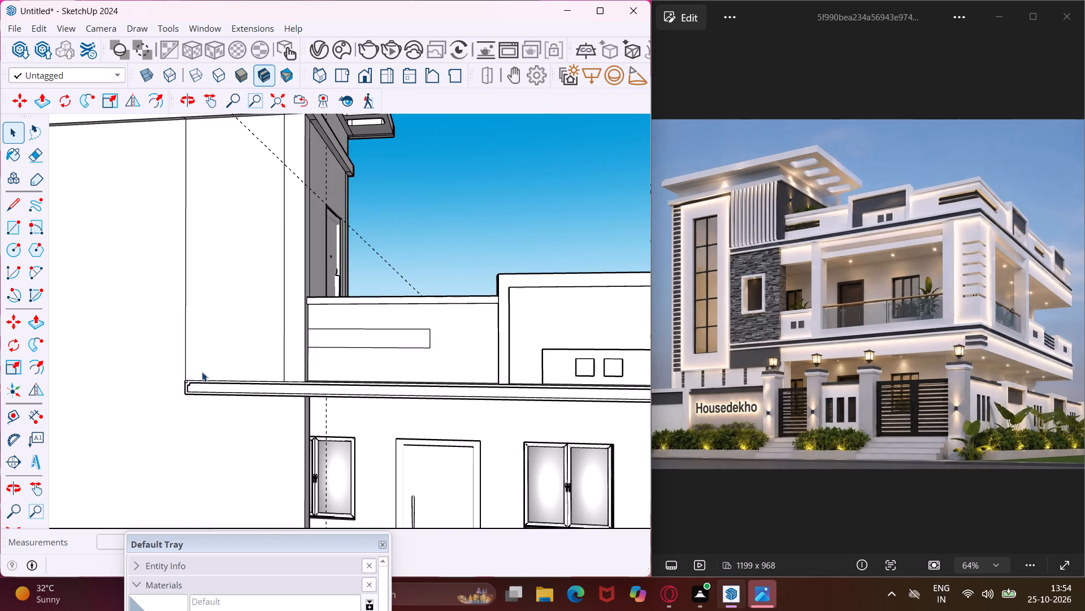
# Undo the Follow Me sweep of the border around the slab band.
pyautogui.scroll(9, 203, 369)
pyautogui.moveTo(203, 369); pyautogui.dragTo(371, 348, button='middle')
pyautogui.scroll(5, 287, 400)
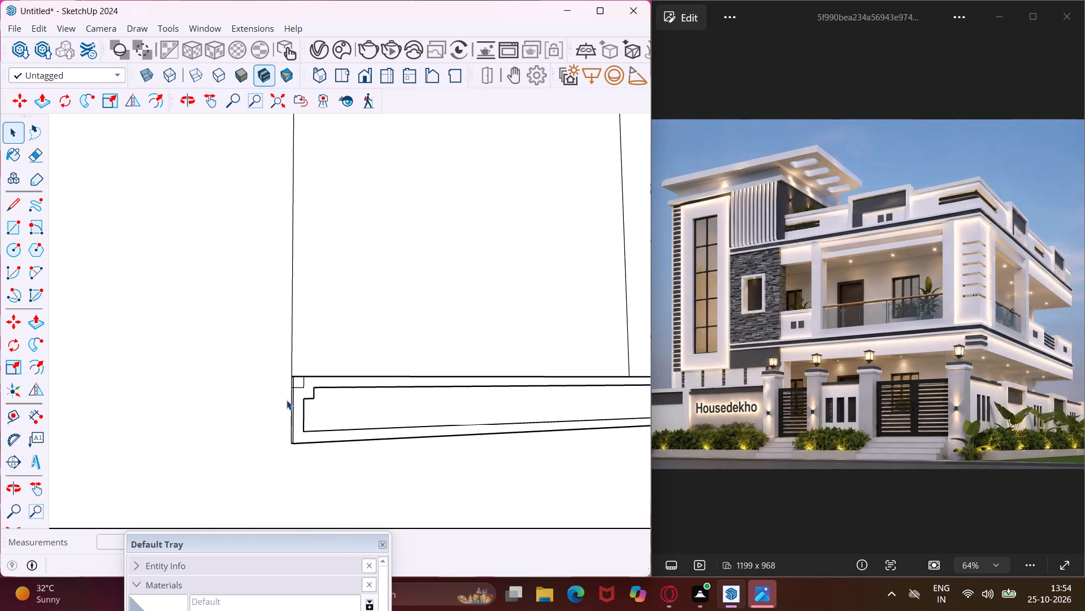
pyautogui.hotkey('ctrl', 'z')
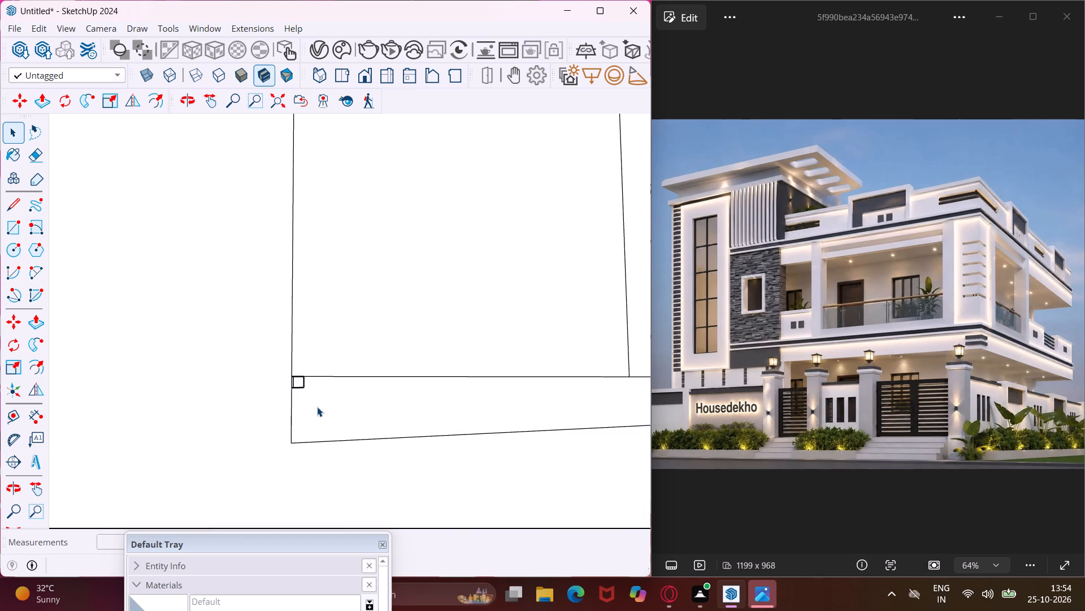
# Select the slab band's front face and sweep the small corner block's face around its outline using Follow Me.
pyautogui.scroll(-4, 319, 407)
pyautogui.moveTo(359, 405); pyautogui.dragTo(185, 420, button='middle')
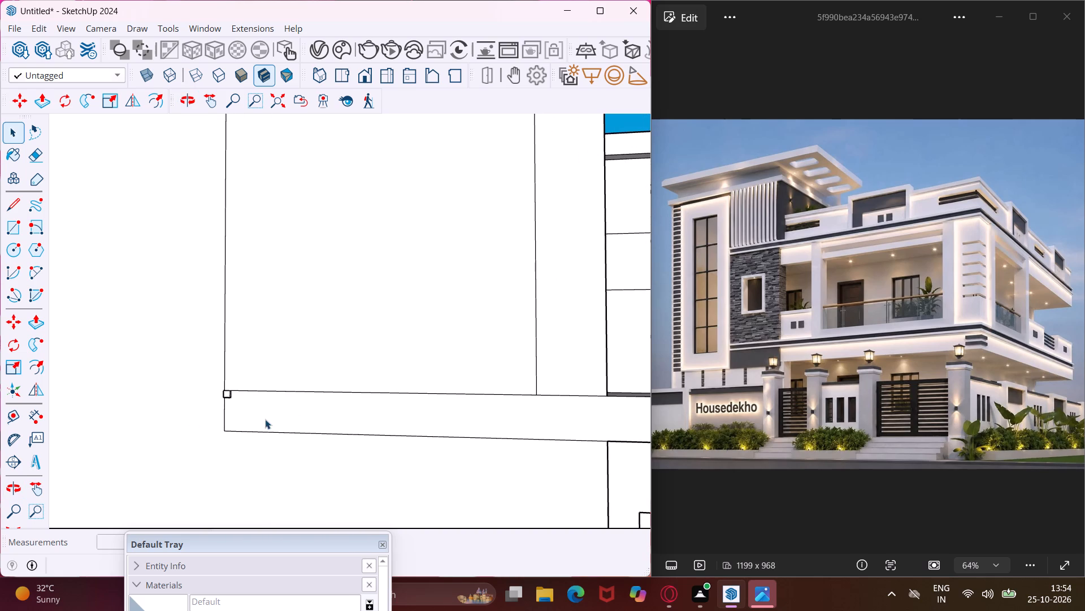
pyautogui.click(270, 415)
pyautogui.scroll(-19, 169, 414)
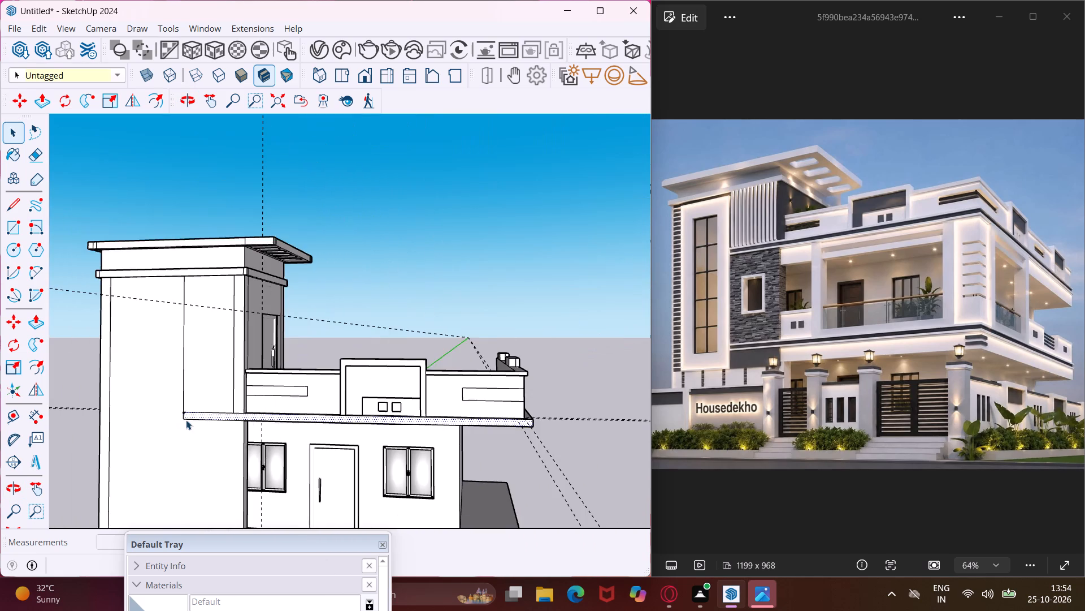
pyautogui.scroll(-4, 197, 421)
pyautogui.moveTo(442, 421); pyautogui.dragTo(381, 421, button='middle')
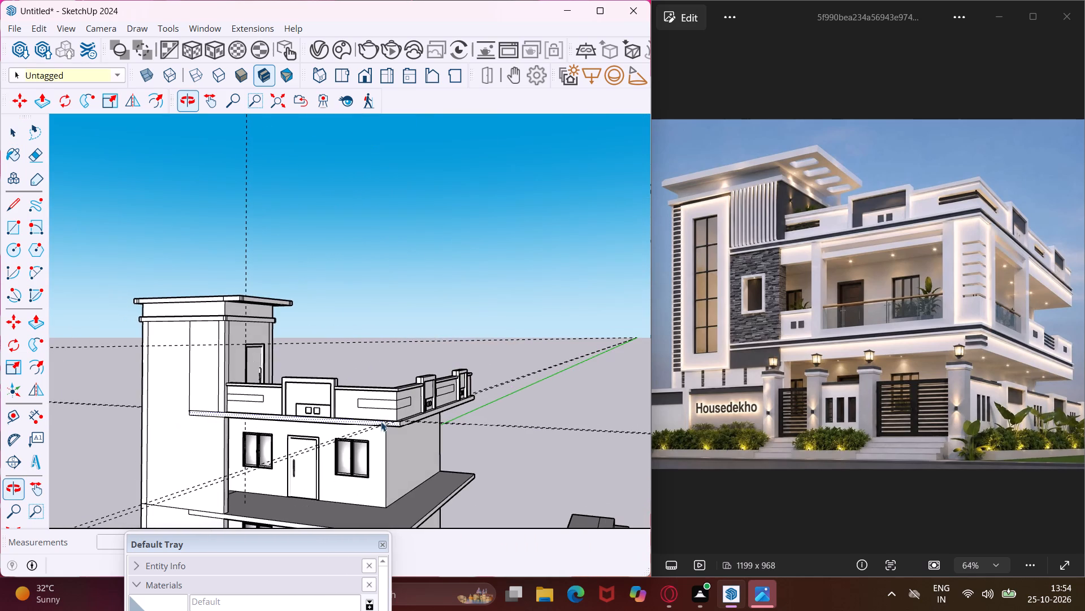
pyautogui.scroll(14, 402, 425)
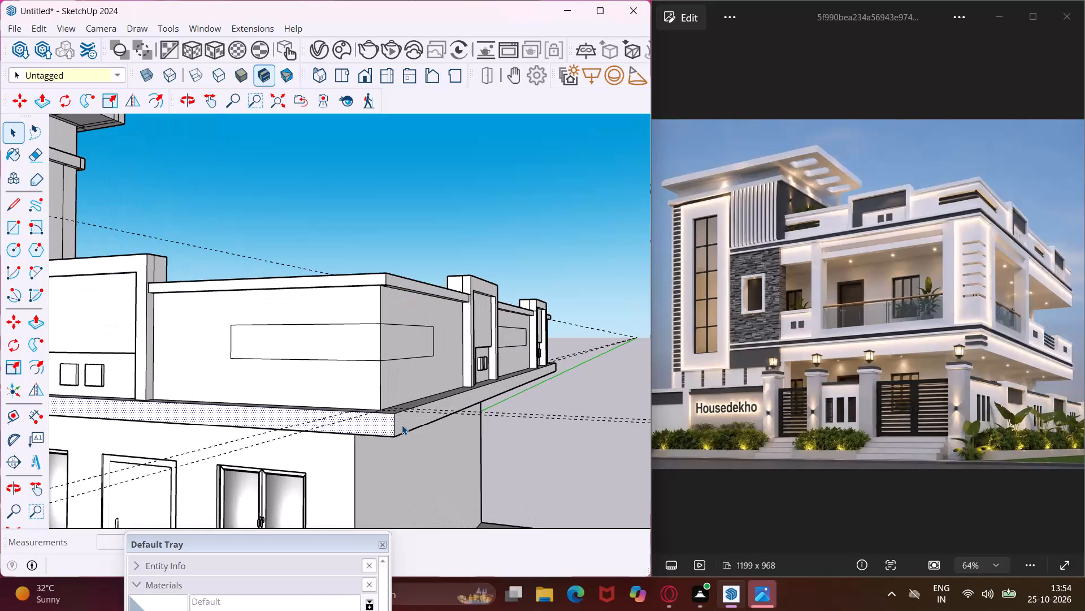
pyautogui.keyDown('ctrl'); pyautogui.click(402, 425); pyautogui.keyUp('ctrl')
pyautogui.moveTo(402, 425); pyautogui.dragTo(577, 416, button='middle')
pyautogui.scroll(-5, 577, 416)
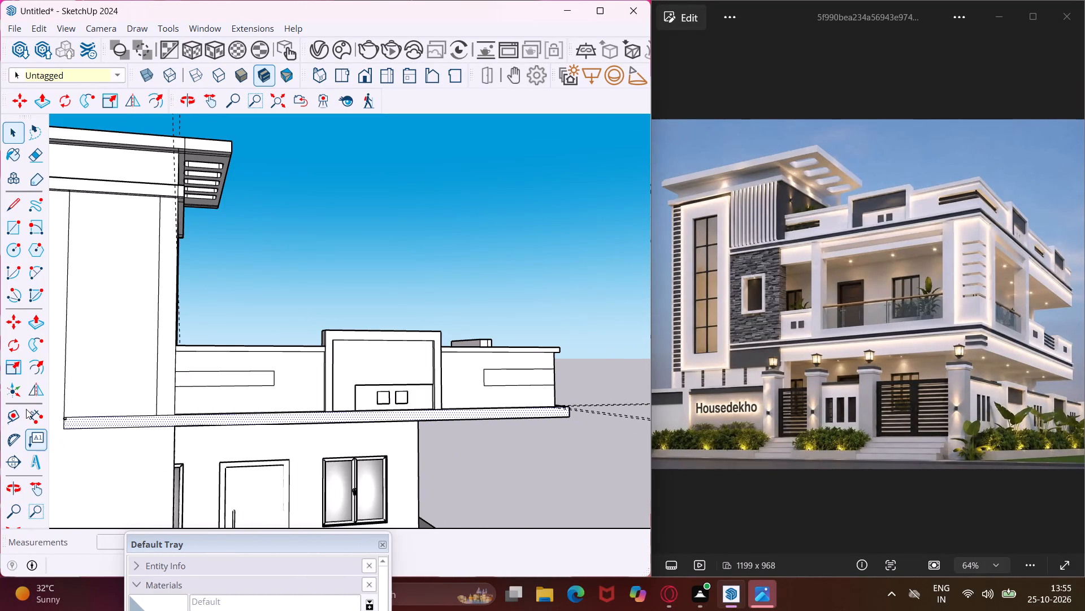
pyautogui.click(37, 347)
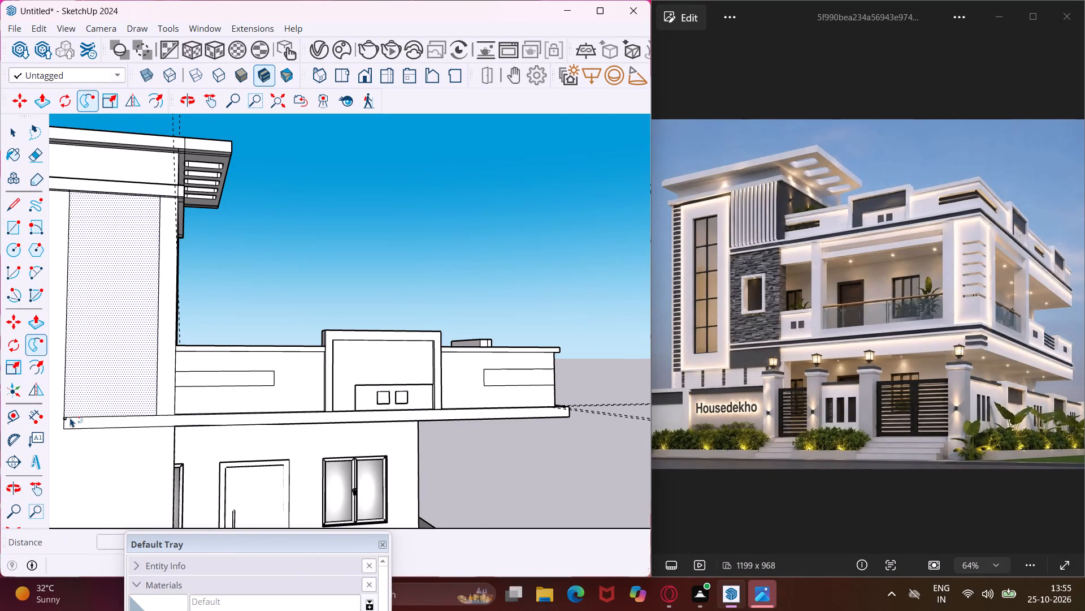
pyautogui.scroll(13, 70, 418)
pyautogui.moveTo(70, 418); pyautogui.dragTo(200, 397, button='middle')
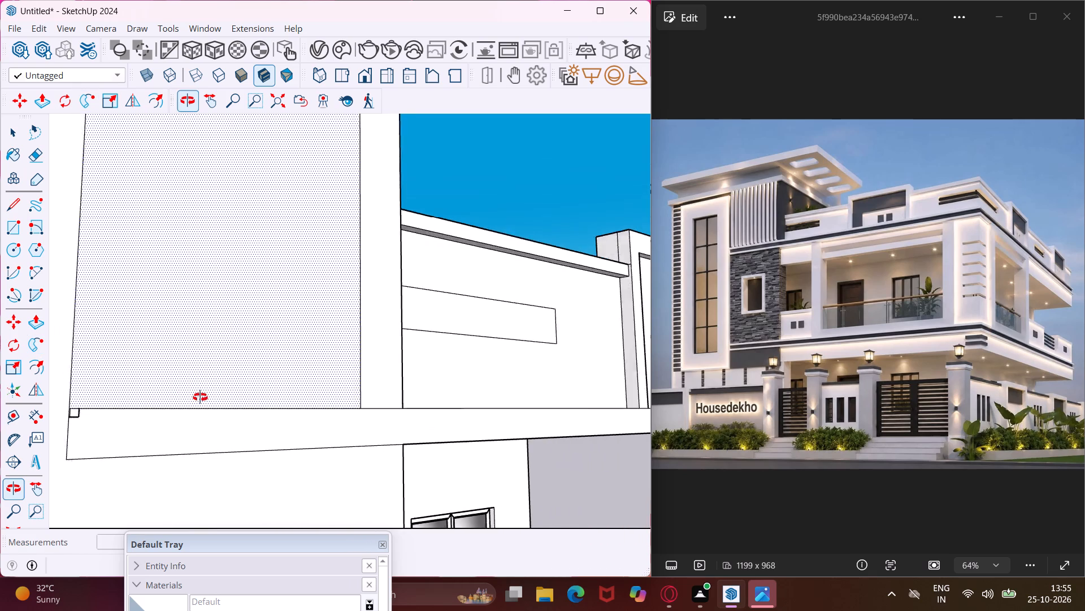
pyautogui.moveTo(200, 397); pyautogui.dragTo(276, 365, button='middle')
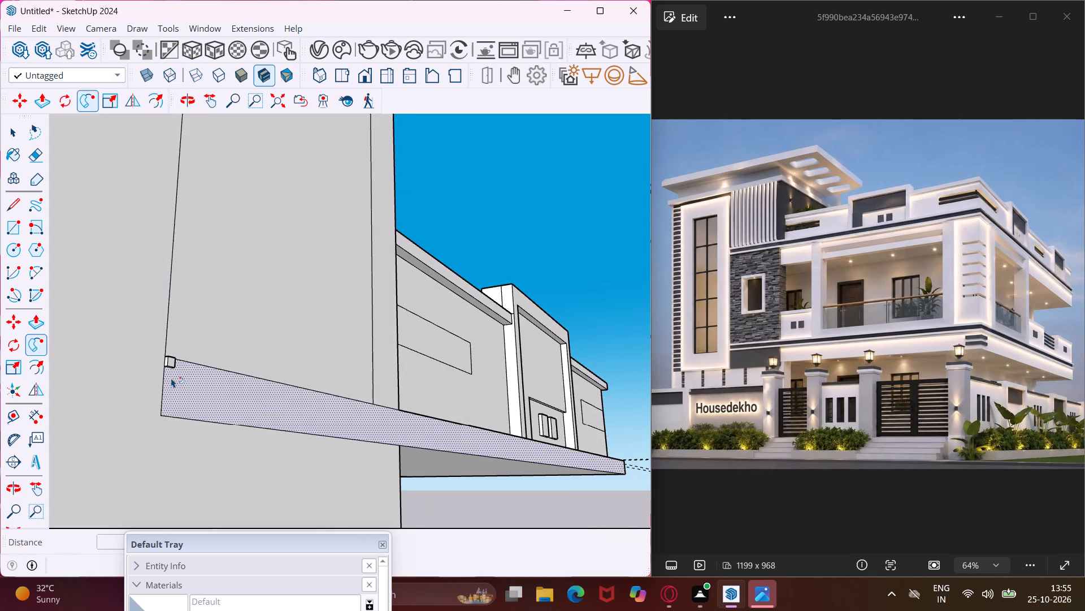
pyautogui.scroll(15, 171, 378)
pyautogui.moveTo(171, 378); pyautogui.dragTo(179, 349, button='middle')
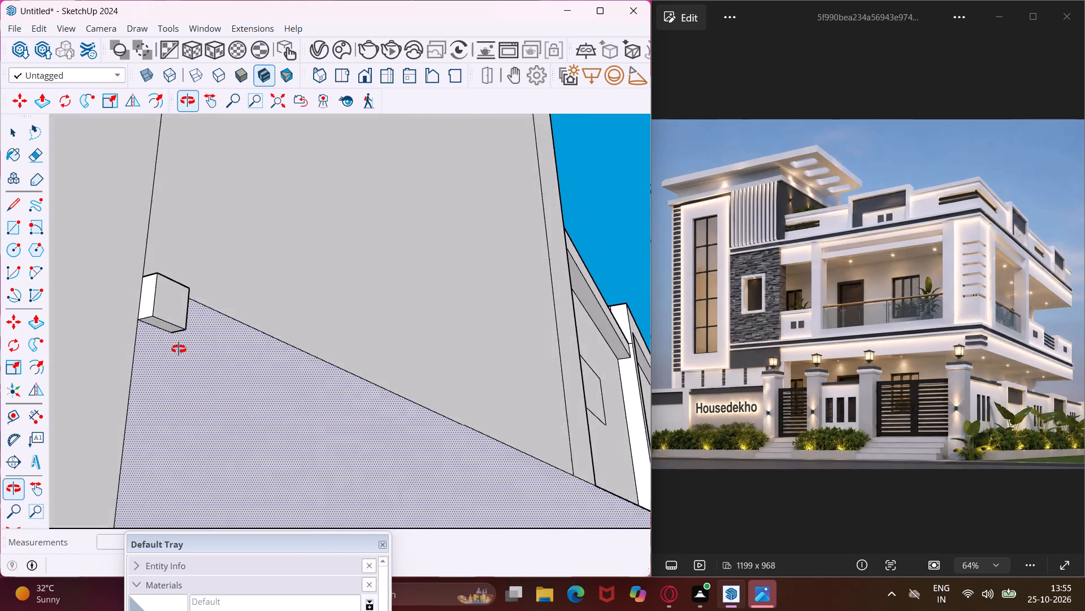
pyautogui.moveTo(179, 349); pyautogui.dragTo(183, 337, button='middle')
pyautogui.scroll(4, 172, 327)
pyautogui.click(172, 326)
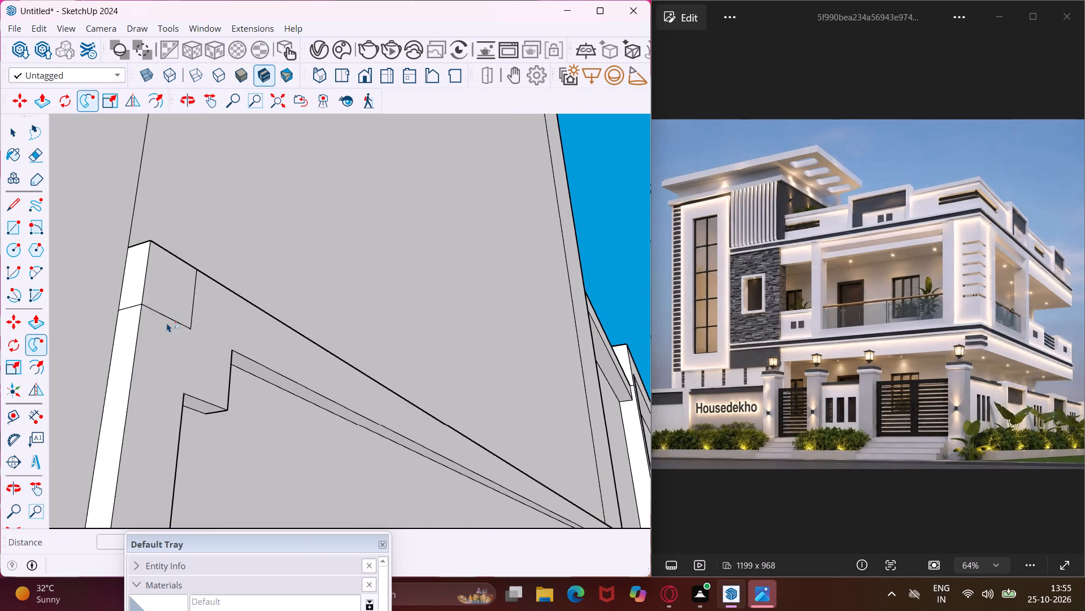
# Examine the newly swept border along the slab band and at its outer corners.
pyautogui.scroll(-18, 165, 320)
pyautogui.moveTo(272, 362); pyautogui.dragTo(221, 388, button='middle')
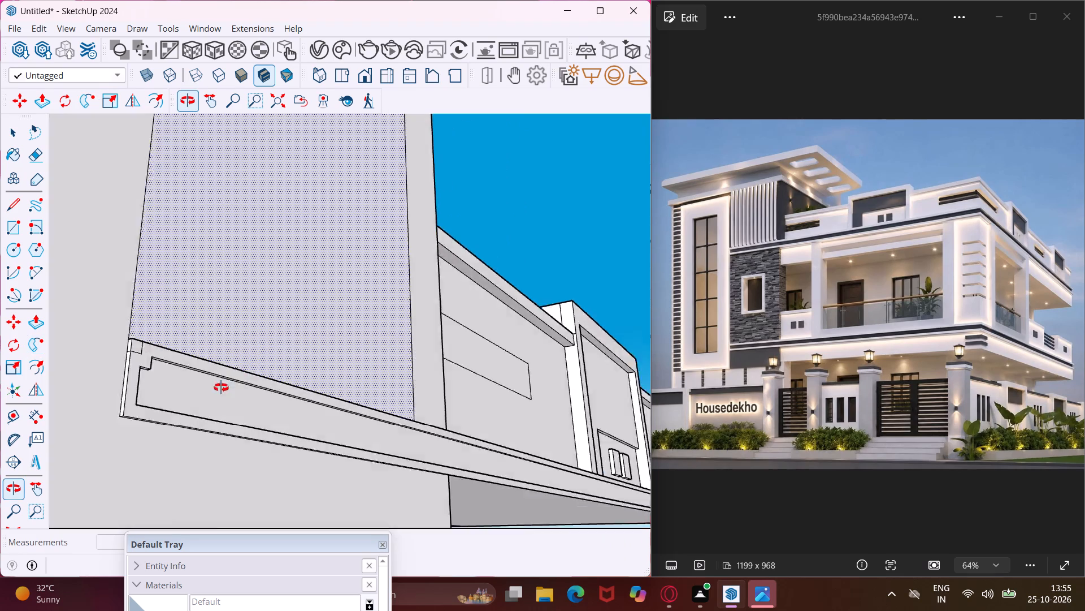
pyautogui.moveTo(221, 388); pyautogui.dragTo(133, 404, button='middle')
pyautogui.press('Escape')
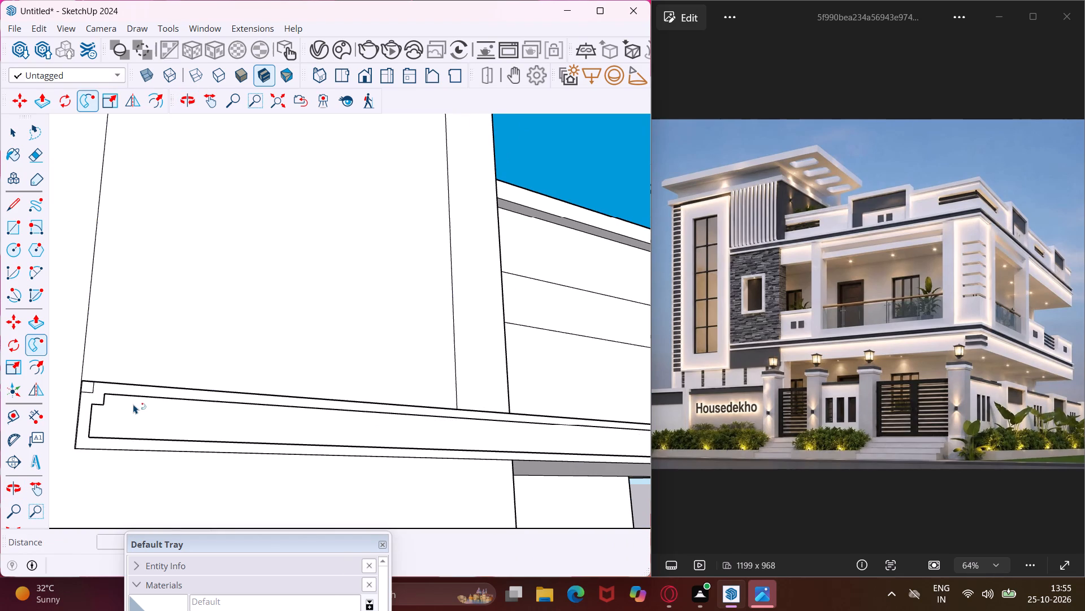
pyautogui.press('space')
pyautogui.moveTo(168, 406); pyautogui.dragTo(93, 420, button='middle')
pyautogui.scroll(-11, 92, 421)
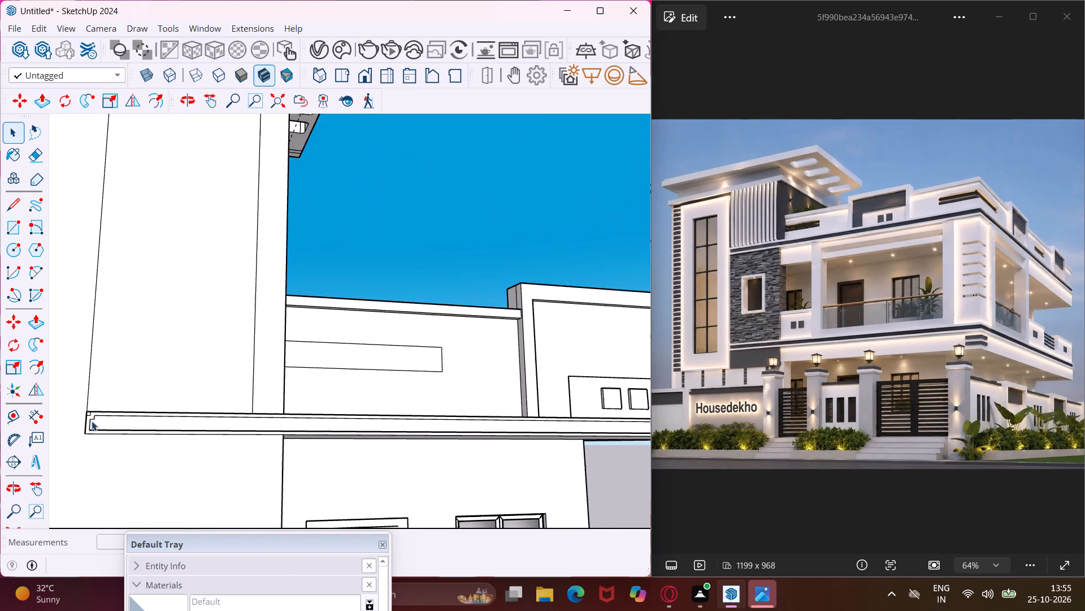
pyautogui.scroll(-3, 92, 421)
pyautogui.moveTo(293, 451); pyautogui.dragTo(42, 471, button='middle')
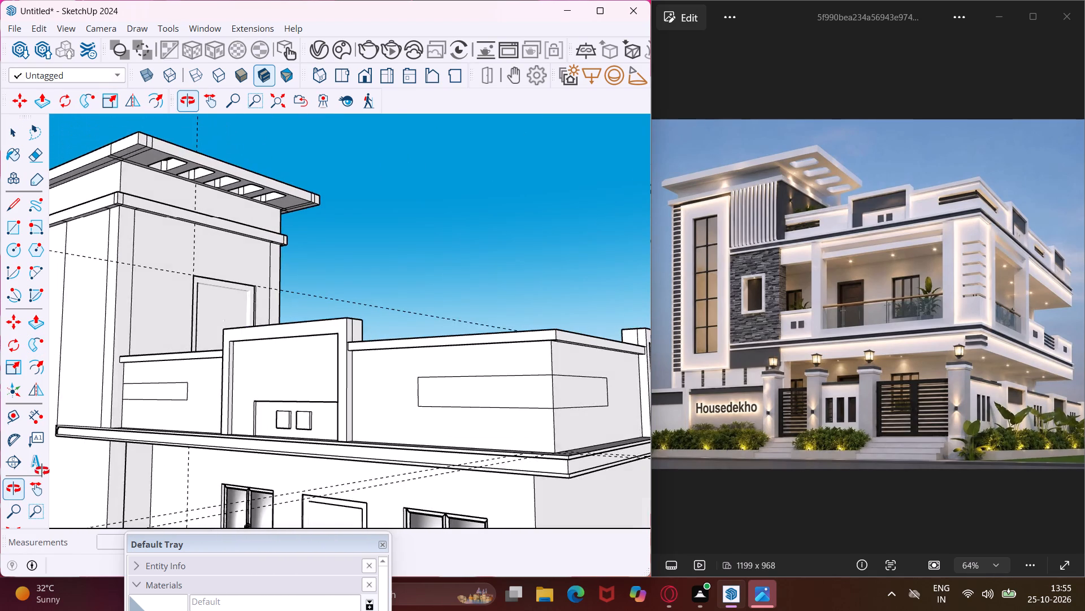
pyautogui.moveTo(42, 471); pyautogui.dragTo(0, 471, button='middle')
pyautogui.moveTo(44, 463); pyautogui.dragTo(247, 467, button='middle')
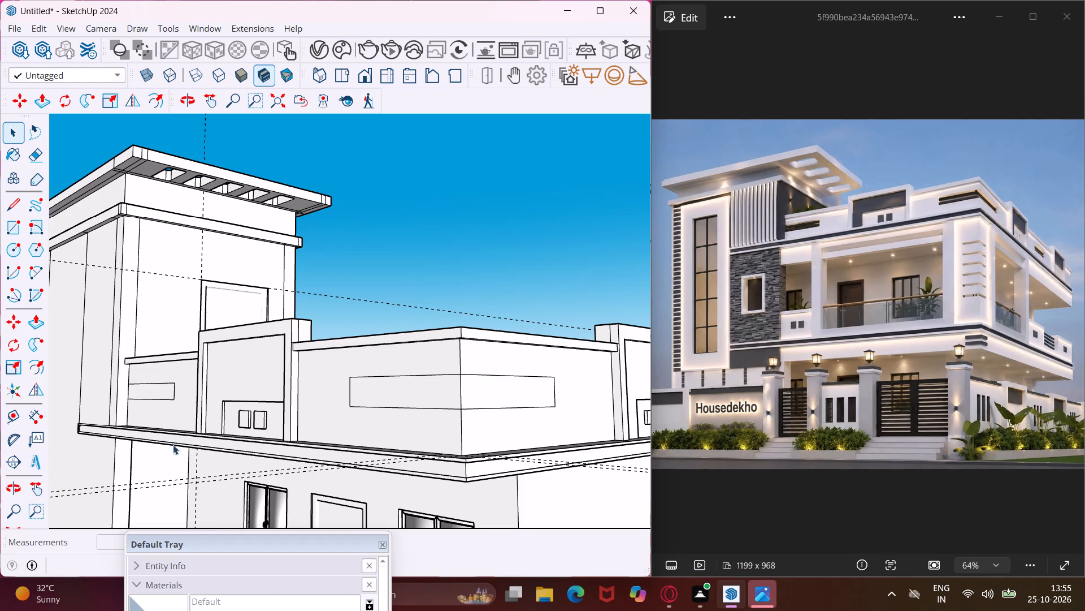
pyautogui.moveTo(163, 437); pyautogui.dragTo(571, 414, button='middle')
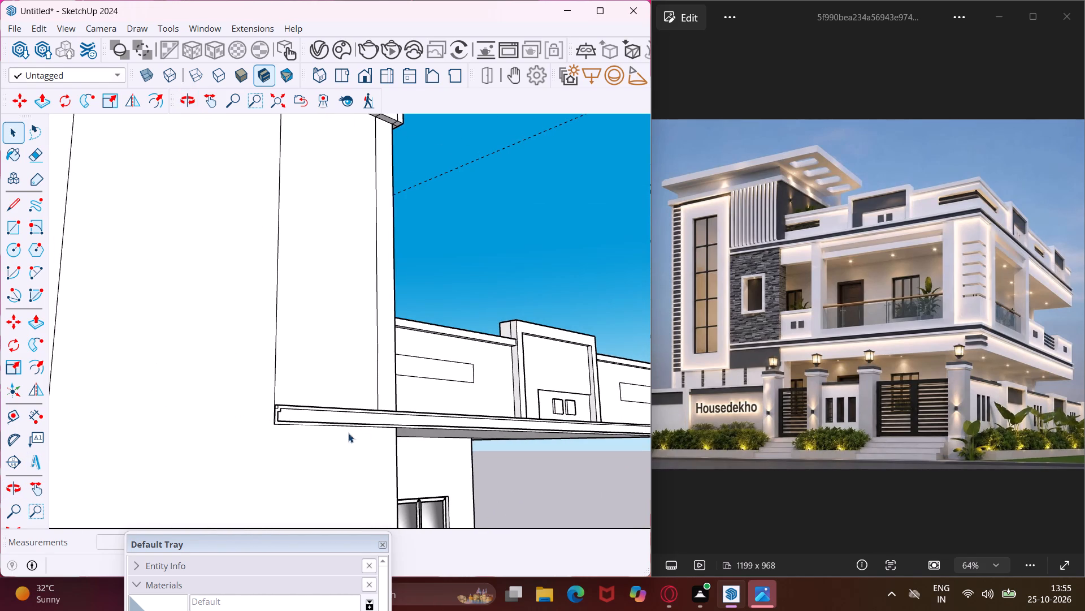
# Draw two 1" lines from the small square's inner corner to the border's stepped corners, closing off the extra square.
pyautogui.scroll(15, 290, 415)
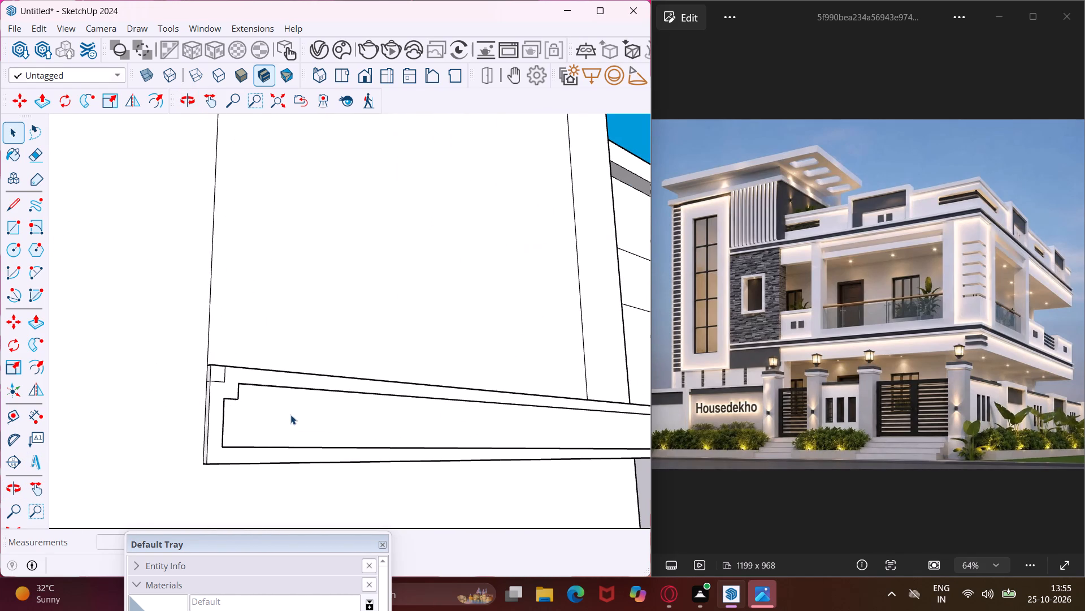
pyautogui.scroll(15, 224, 384)
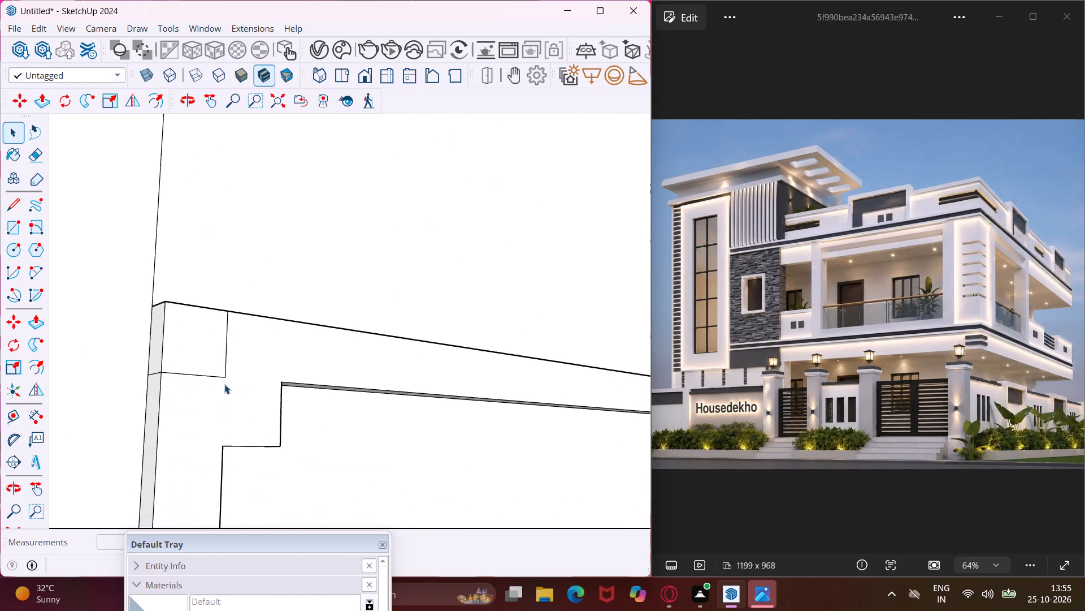
pyautogui.scroll(2, 224, 384)
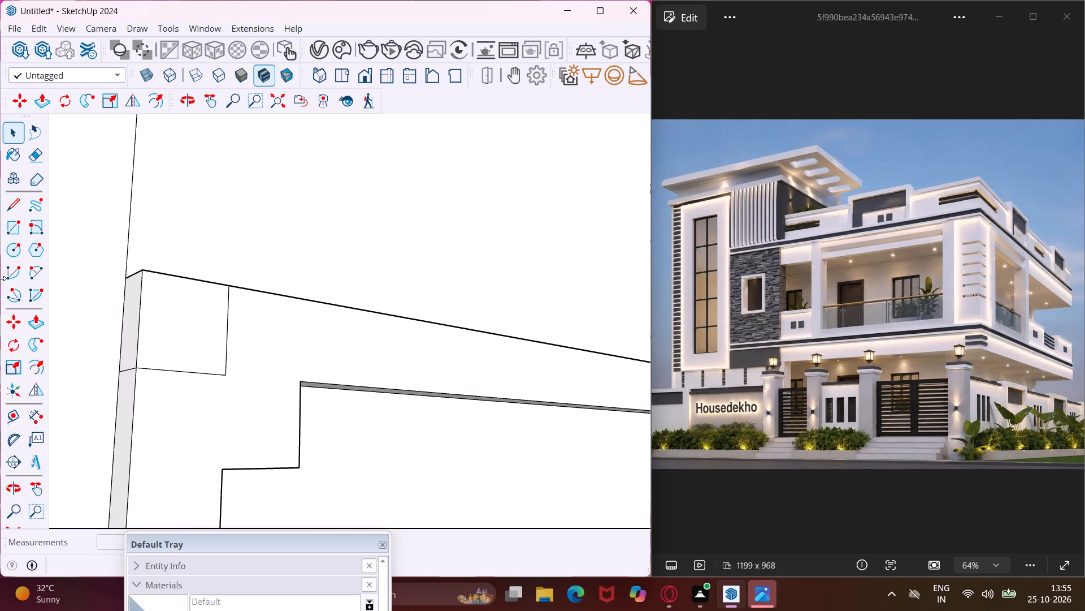
pyautogui.click(12, 204)
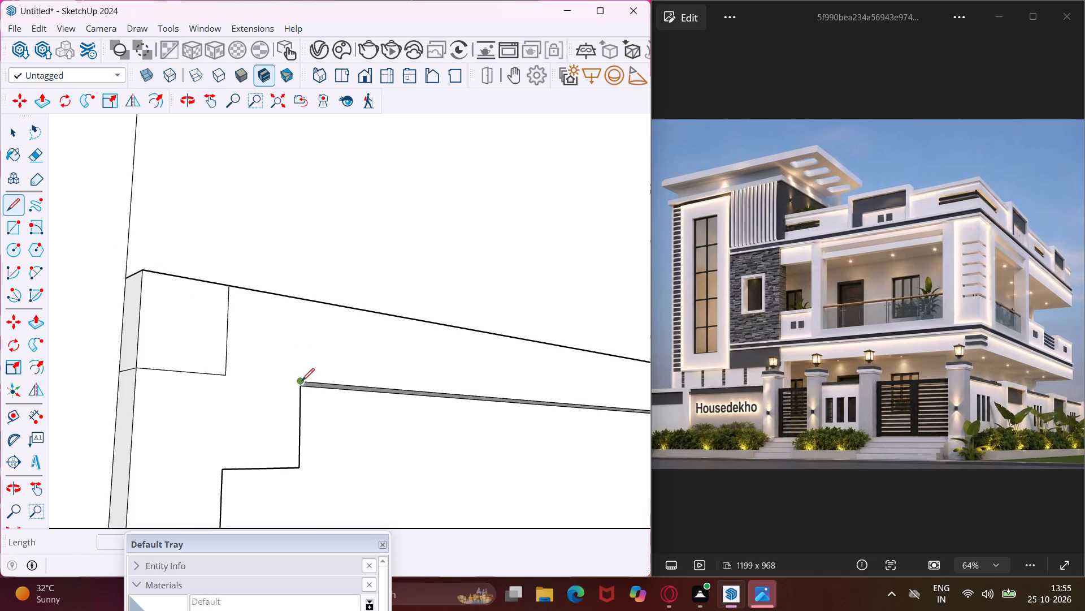
pyautogui.click(302, 381)
pyautogui.click(228, 376)
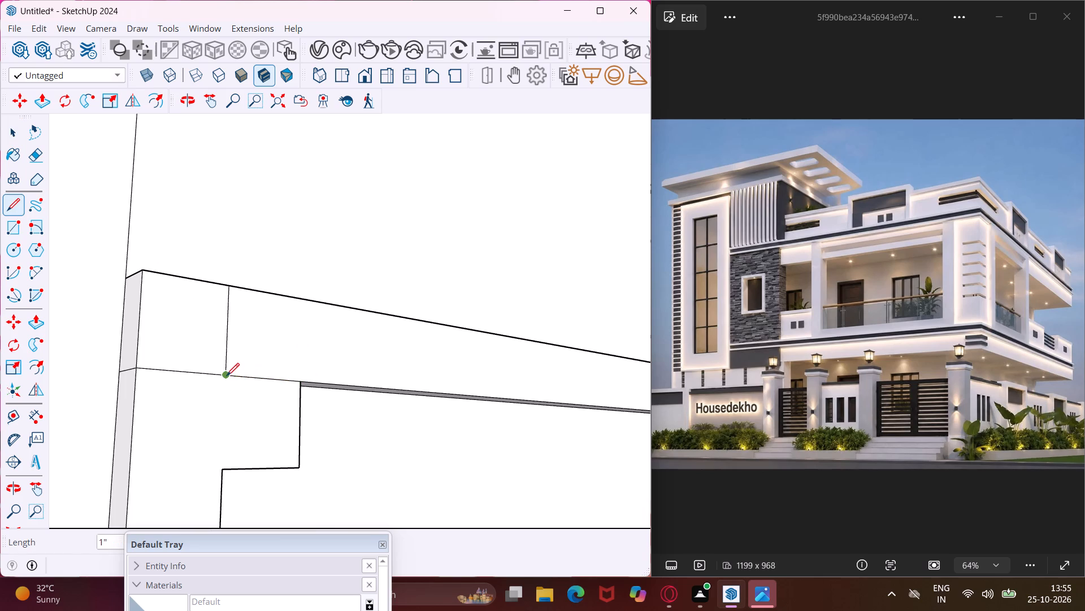
pyautogui.click(227, 376)
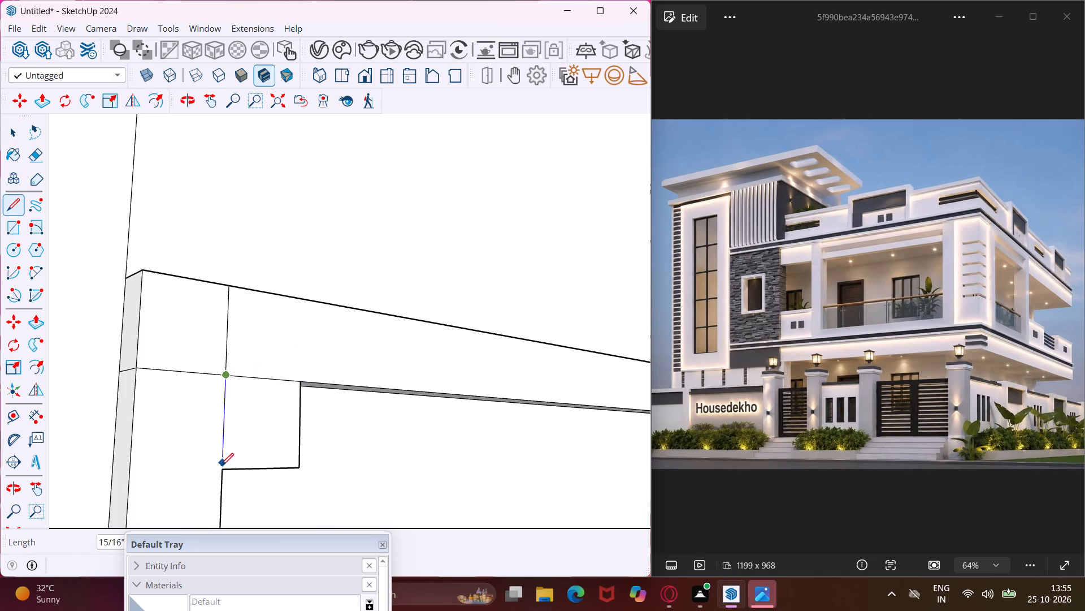
pyautogui.click(224, 470)
pyautogui.press('Escape')
pyautogui.press('space')
# Push the extra square at the border's inner corner back 7/16" to the slab band's face.
pyautogui.moveTo(322, 417); pyautogui.dragTo(69, 414, button='middle')
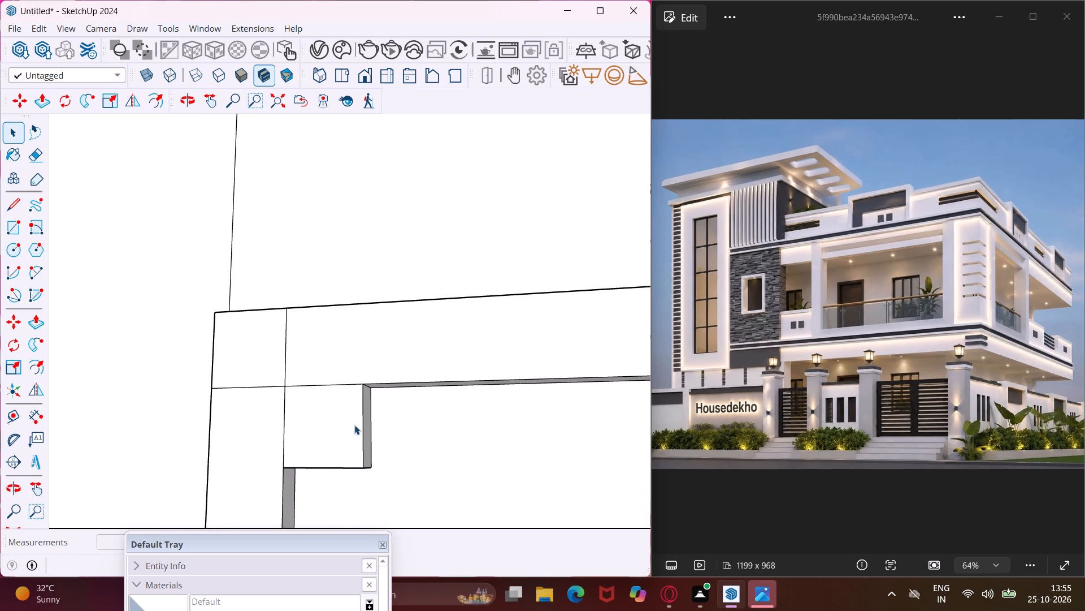
pyautogui.click(359, 429)
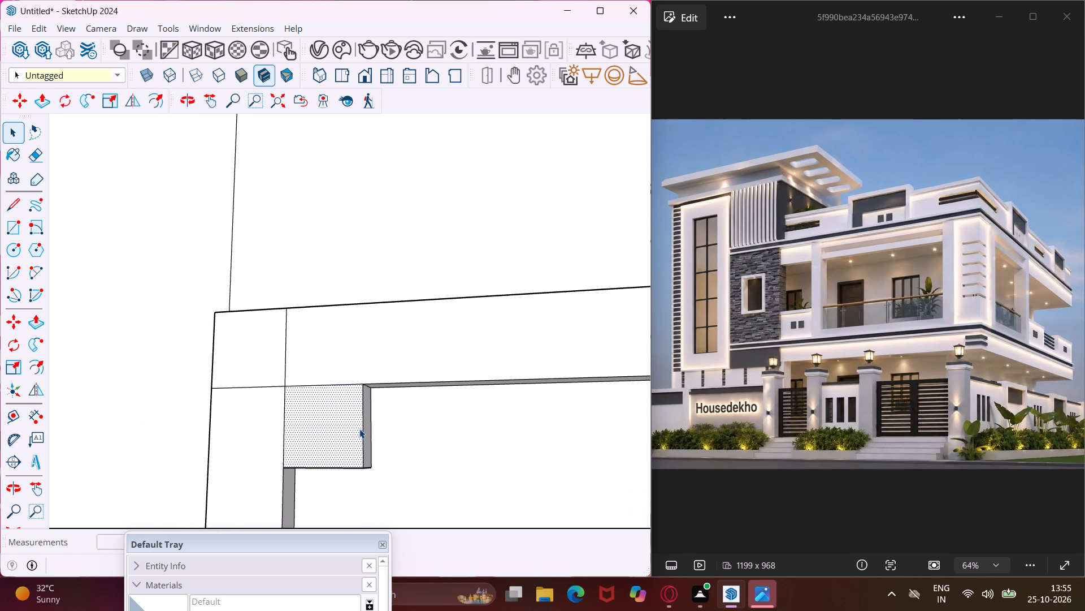
pyautogui.press('p')
pyautogui.click(359, 429)
pyautogui.click(424, 448)
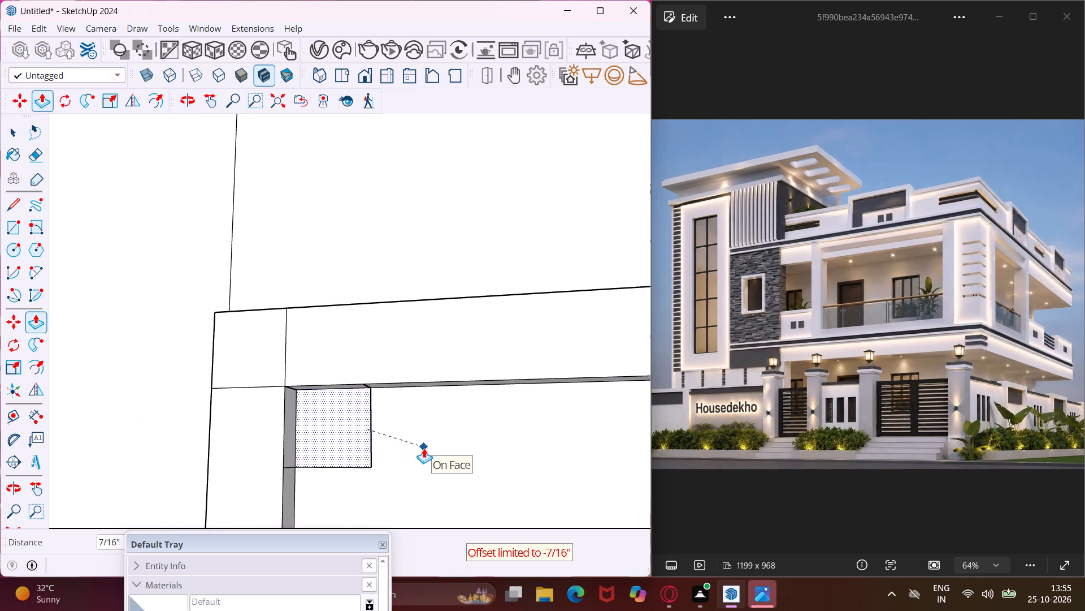
pyautogui.press('Escape')
pyautogui.press('space')
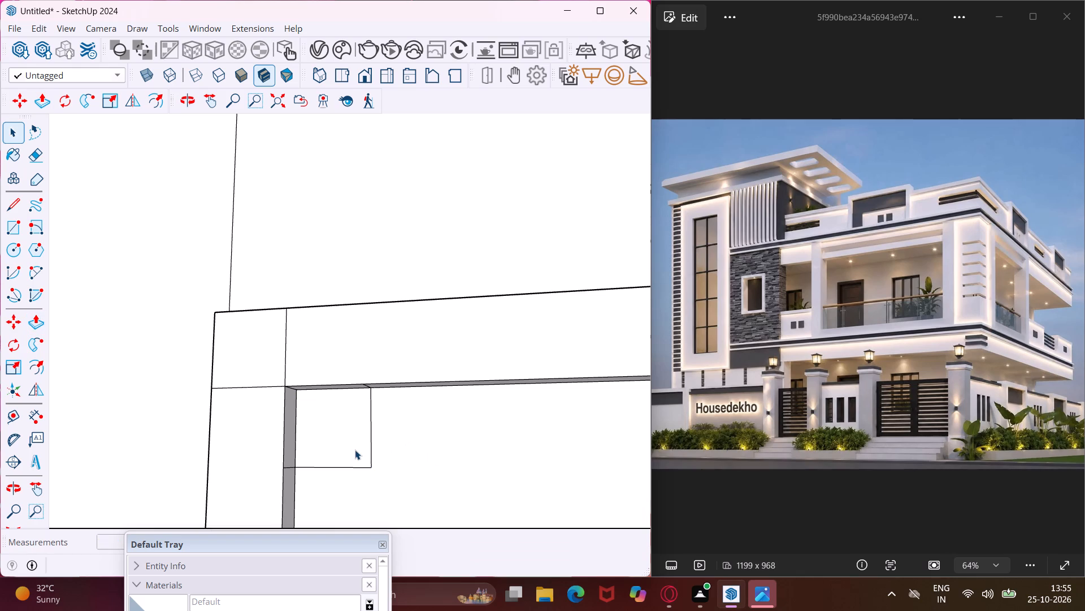
# Erase the leftover edges of the pushed-back square from the band's face and the border's inner sides.
pyautogui.press('e')
pyautogui.click(367, 458)
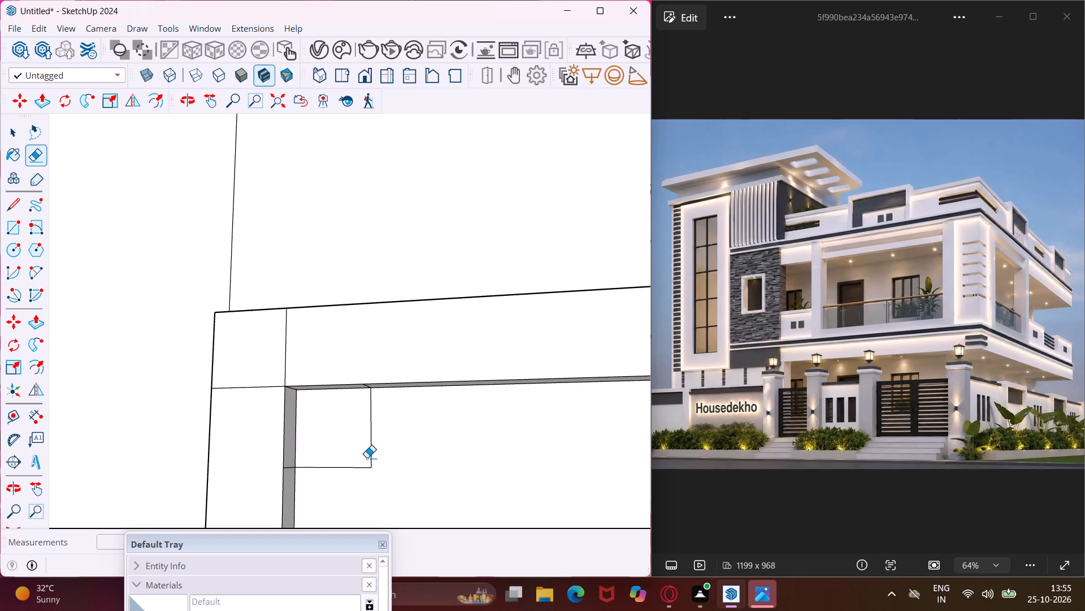
pyautogui.click(370, 468)
pyautogui.scroll(1, 292, 474)
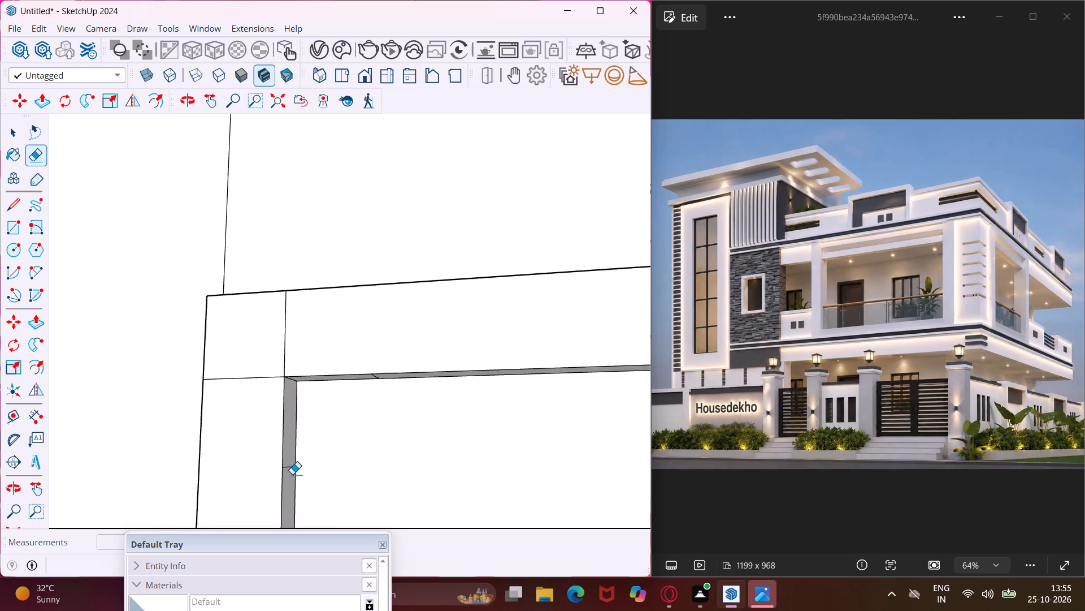
pyautogui.scroll(6, 292, 474)
pyautogui.click(284, 461)
pyautogui.click(289, 461)
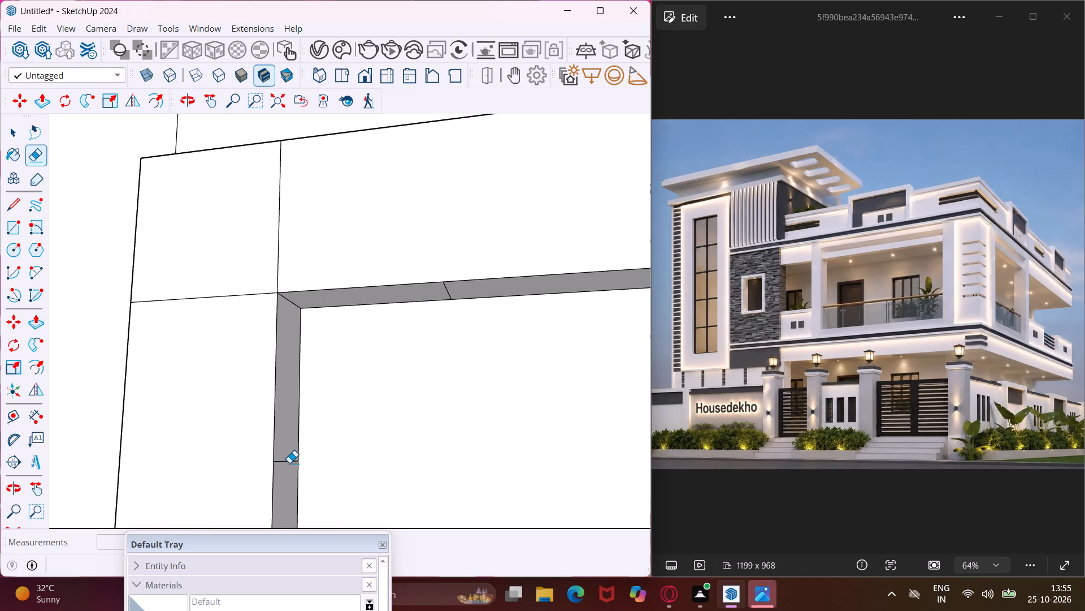
pyautogui.click(289, 463)
pyautogui.moveTo(289, 463); pyautogui.dragTo(381, 342, button='middle')
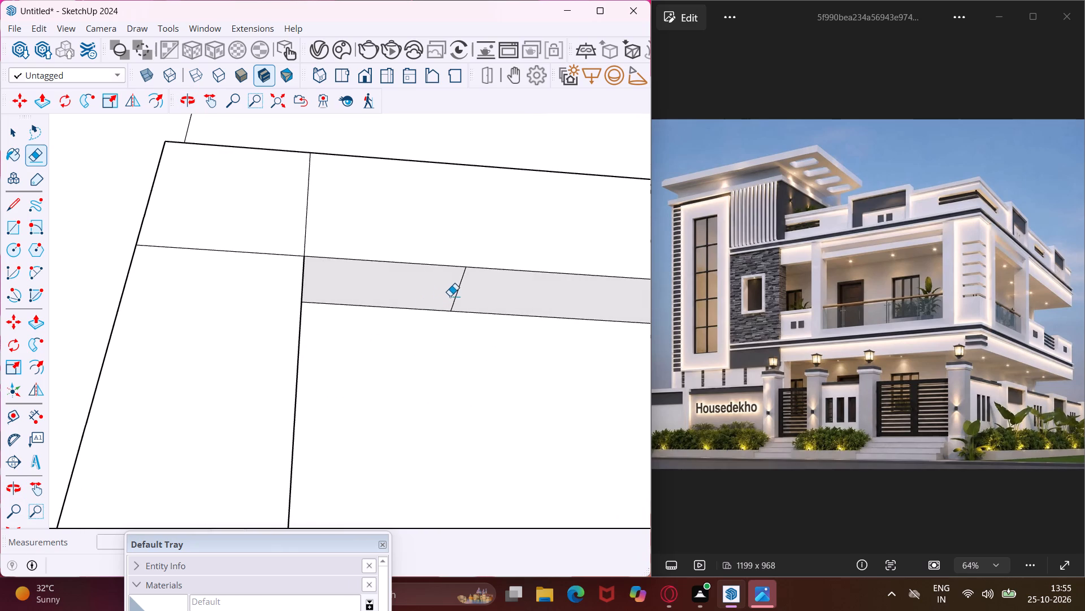
pyautogui.click(456, 292)
pyautogui.press('Escape')
pyautogui.press('space')
pyautogui.moveTo(426, 373); pyautogui.dragTo(409, 440, button='middle')
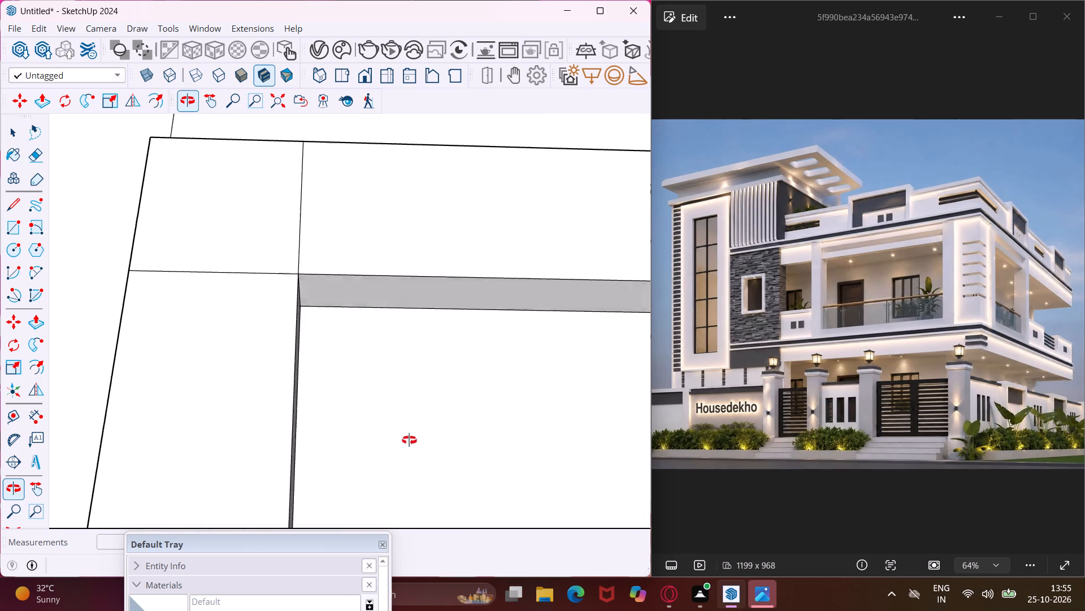
# Examine the cleaned-up border and the tower's wall panels above the slab band from several angles.
pyautogui.moveTo(409, 440); pyautogui.dragTo(402, 469, button='middle')
pyautogui.scroll(-13, 376, 444)
pyautogui.scroll(-13, 359, 468)
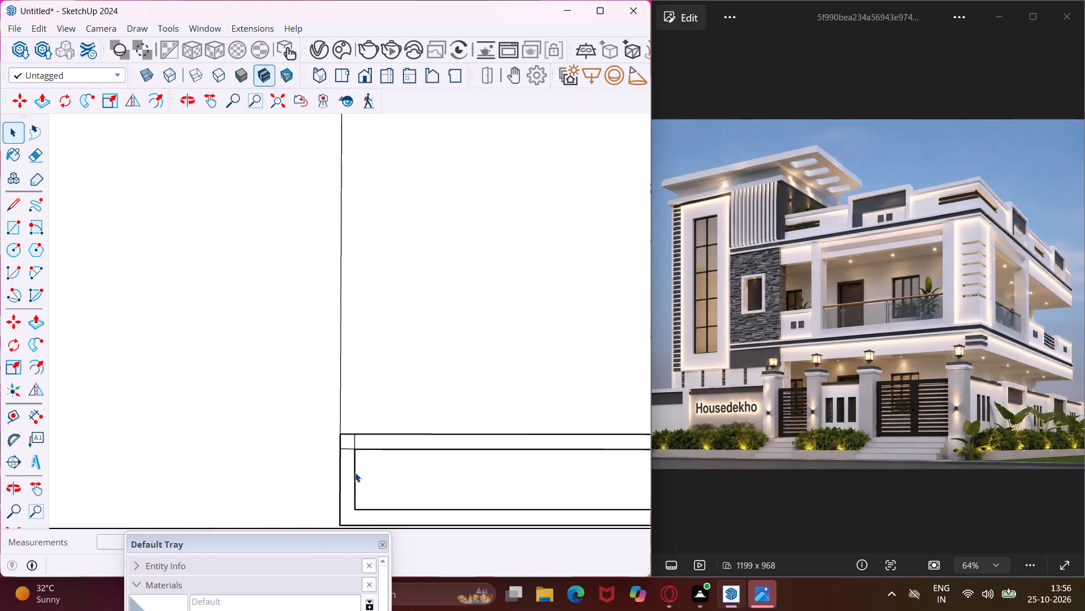
pyautogui.scroll(-18, 355, 472)
pyautogui.moveTo(402, 381); pyautogui.dragTo(397, 418, button='middle')
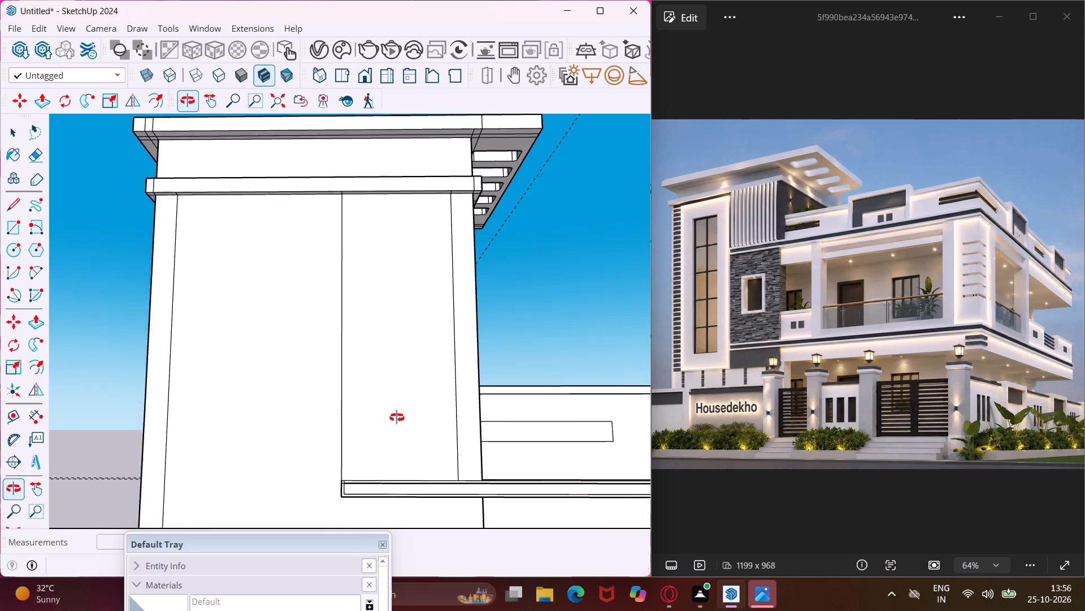
pyautogui.moveTo(397, 418); pyautogui.dragTo(431, 498, button='middle')
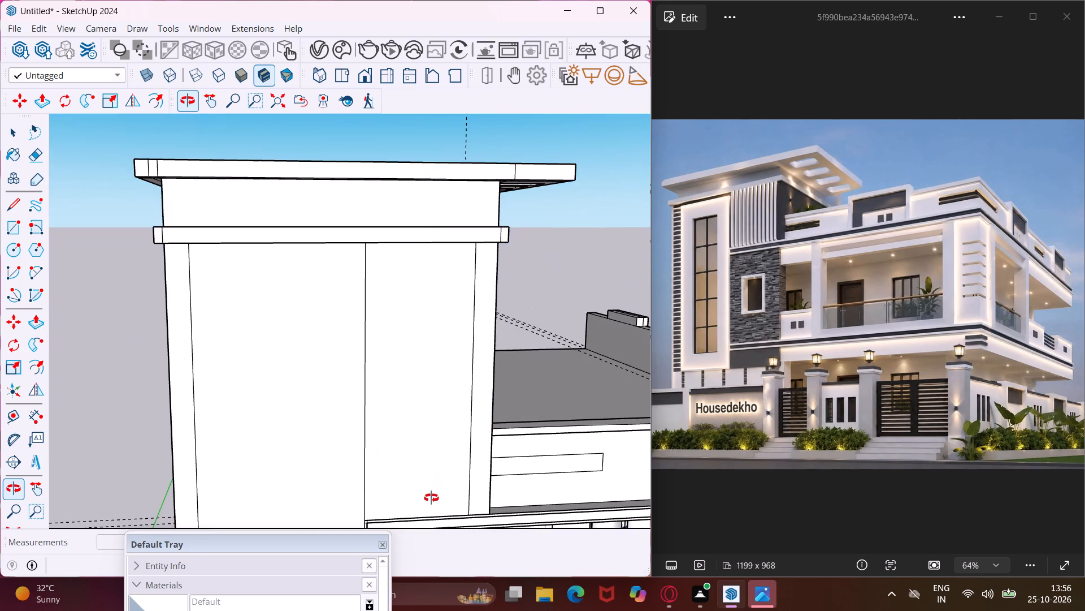
pyautogui.moveTo(431, 498); pyautogui.dragTo(355, 445, button='middle')
pyautogui.scroll(-14, 341, 437)
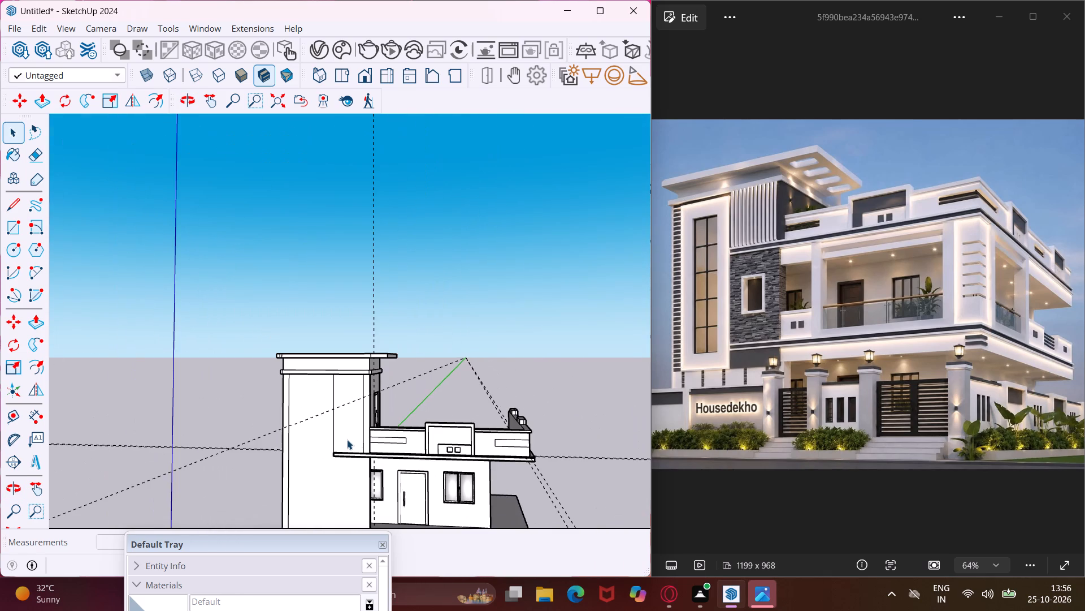
pyautogui.scroll(9, 352, 431)
pyautogui.moveTo(352, 431); pyautogui.dragTo(388, 445, button='middle')
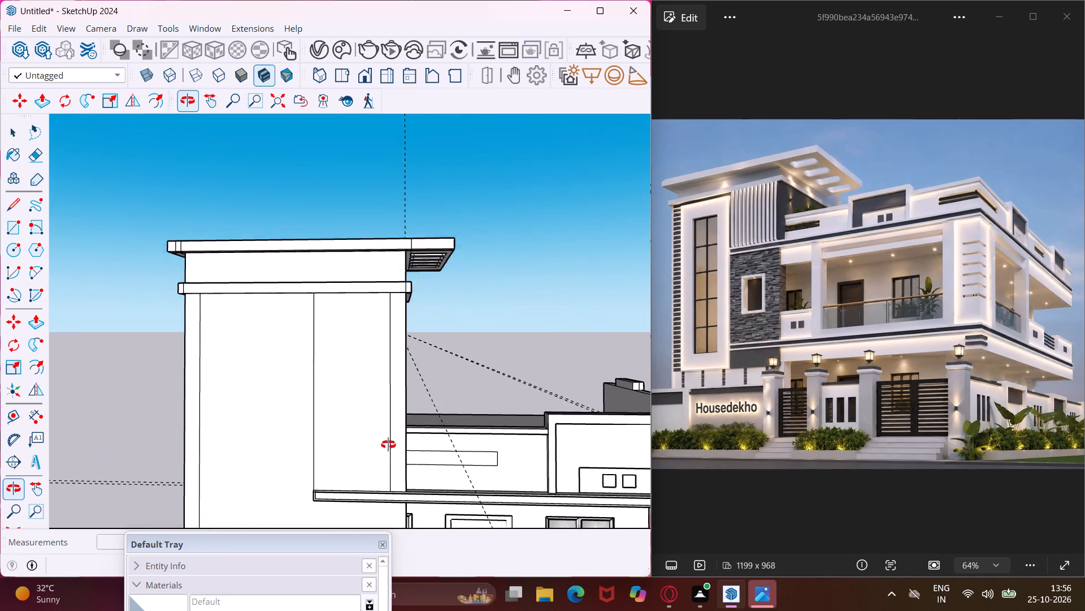
pyautogui.moveTo(388, 445); pyautogui.dragTo(420, 453, button='middle')
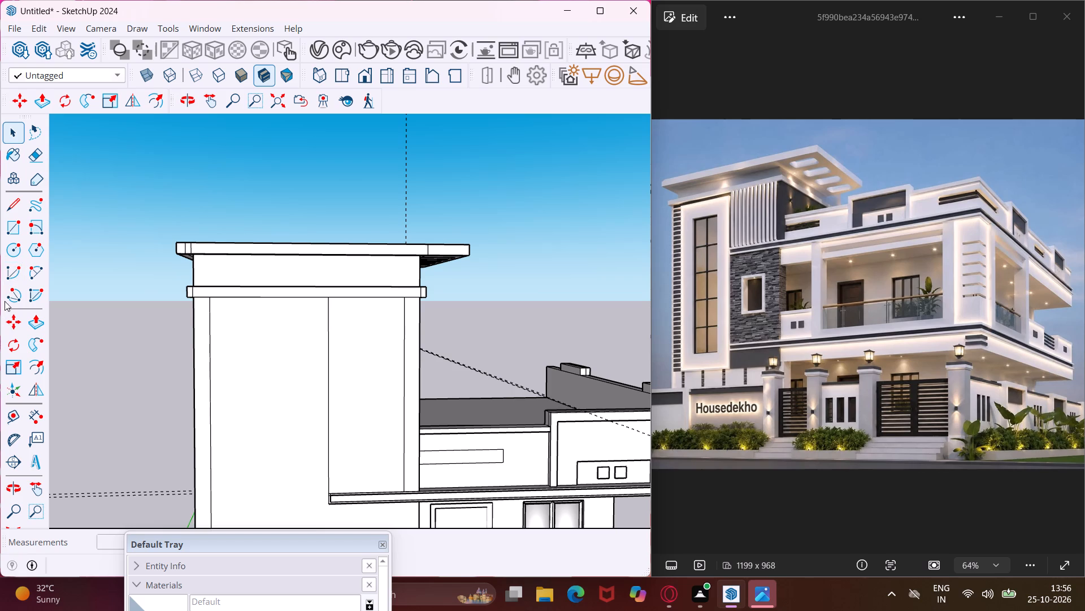
# Draw a narrow vertical rectangle about 9' 5" tall from the wall panel's upper inner corner under the trim to just above the slab band.
pyautogui.click(14, 238)
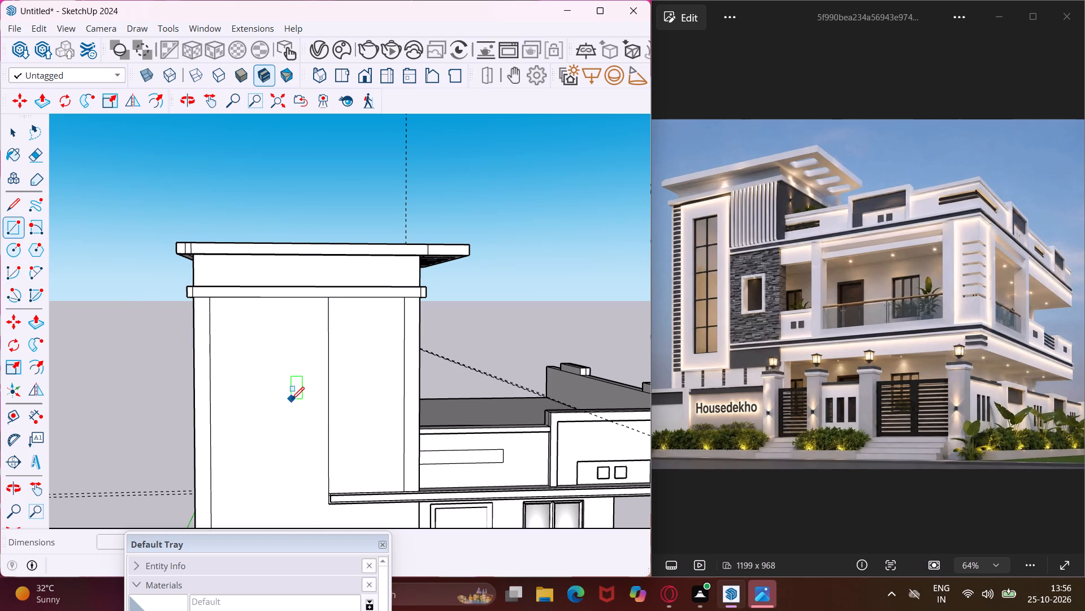
pyautogui.moveTo(301, 399); pyautogui.dragTo(337, 399, button='middle')
pyautogui.scroll(4, 388, 319)
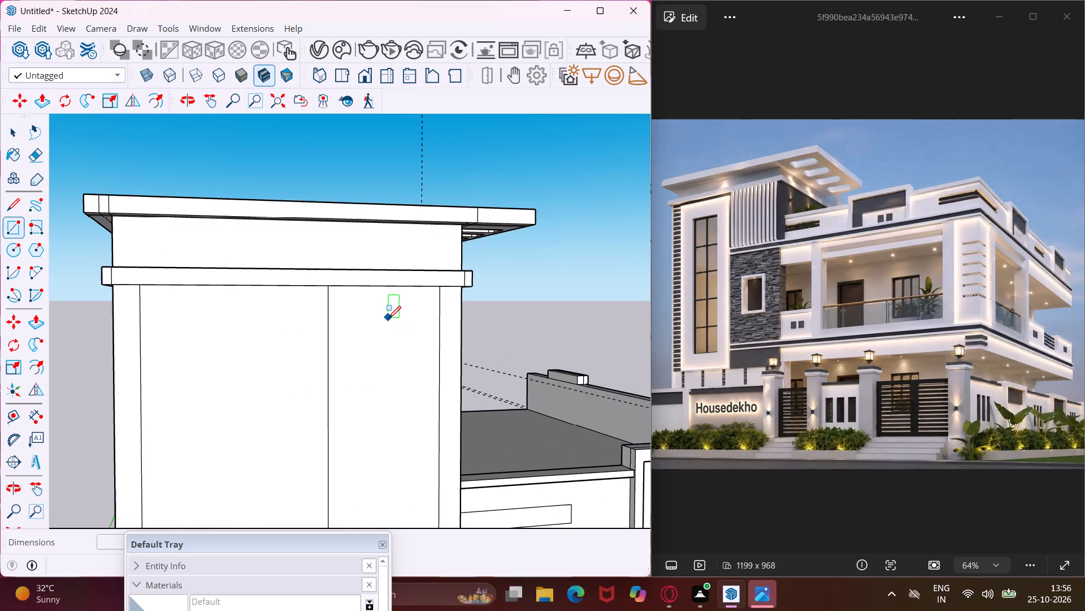
pyautogui.moveTo(392, 317); pyautogui.dragTo(433, 265, button='middle')
pyautogui.scroll(4, 390, 266)
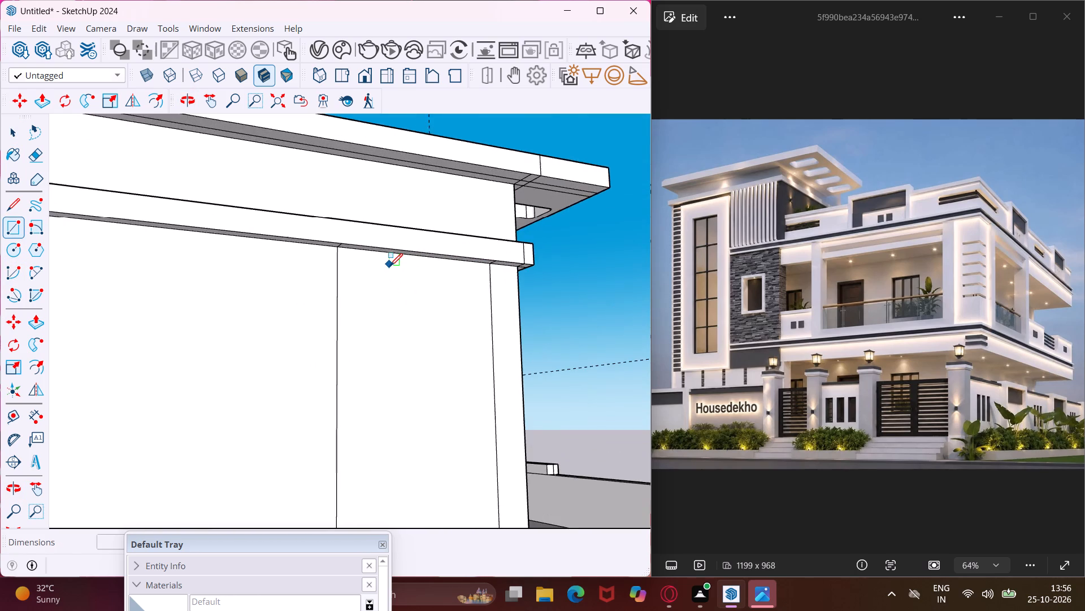
pyautogui.scroll(2, 390, 266)
pyautogui.moveTo(406, 239); pyautogui.dragTo(434, 198, button='middle')
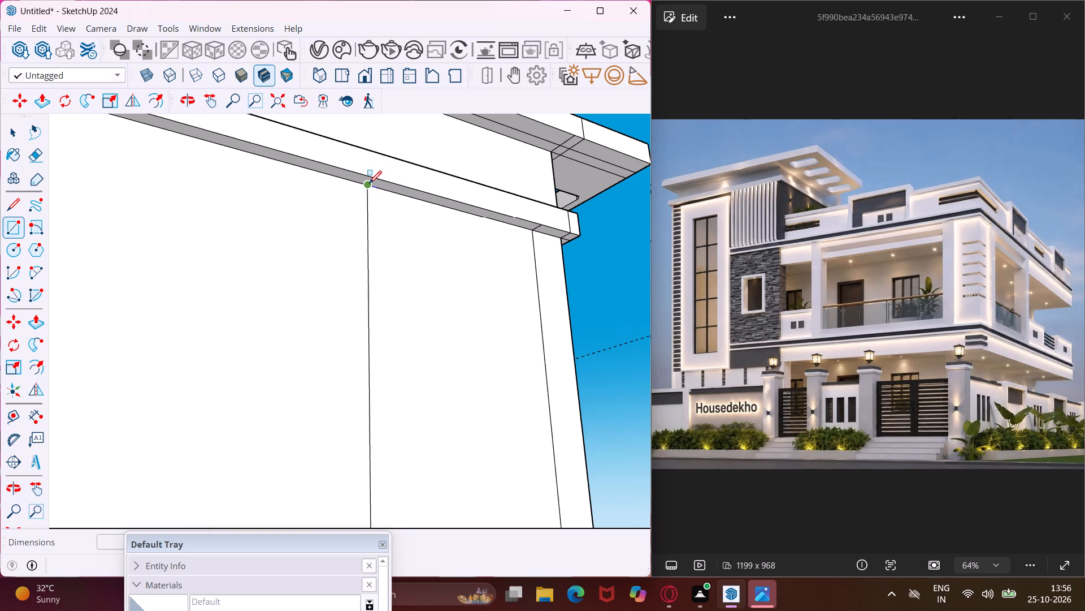
pyautogui.click(368, 183)
pyautogui.scroll(-8, 401, 257)
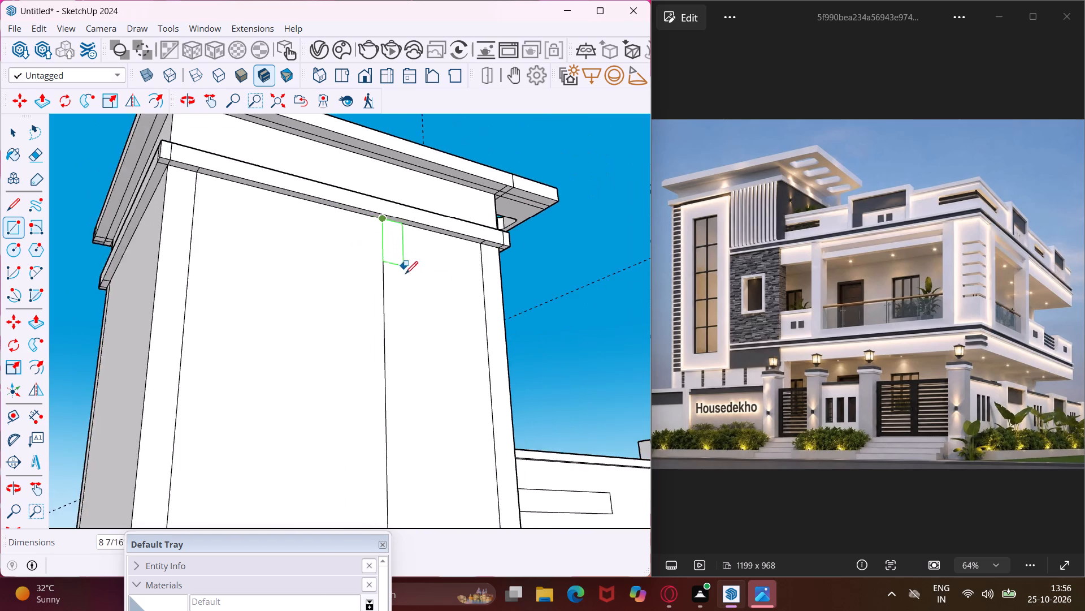
pyautogui.scroll(-4, 405, 274)
pyautogui.moveTo(405, 356); pyautogui.dragTo(429, 449, button='middle')
pyautogui.scroll(2, 424, 479)
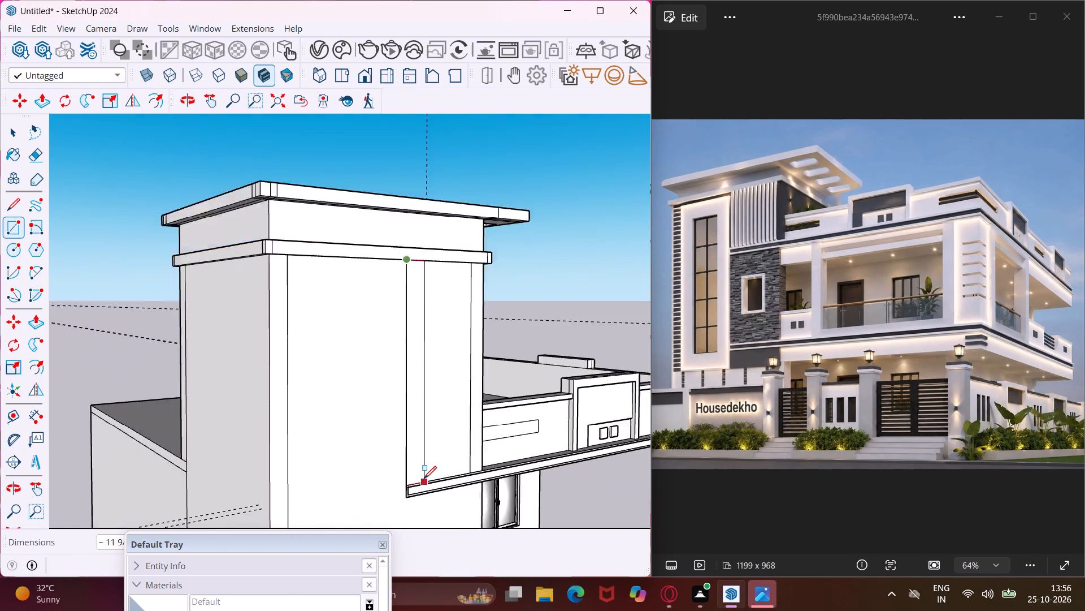
pyautogui.scroll(11, 424, 479)
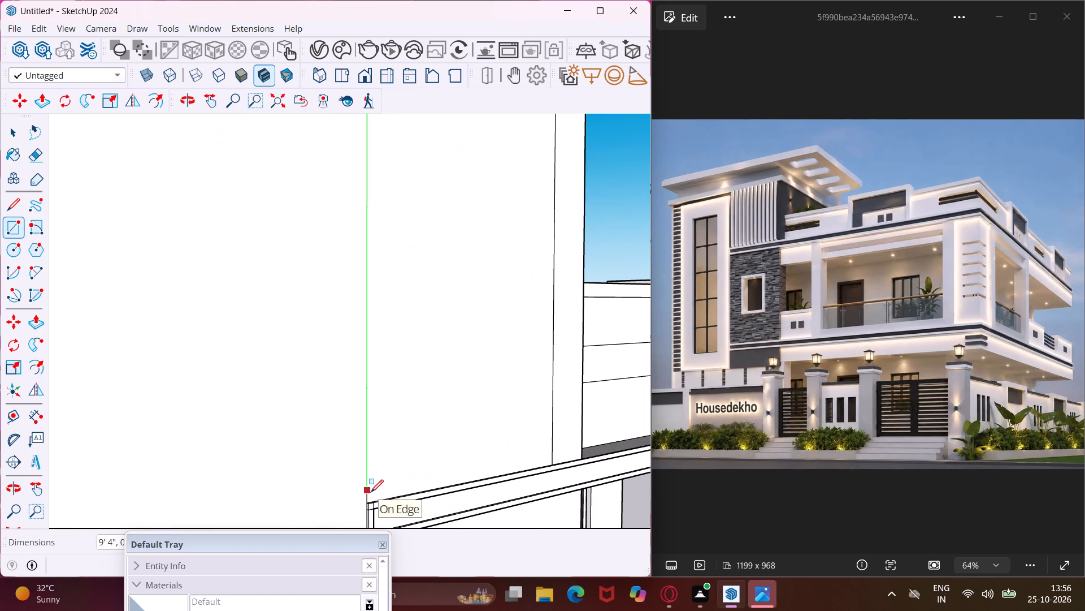
pyautogui.scroll(4, 371, 492)
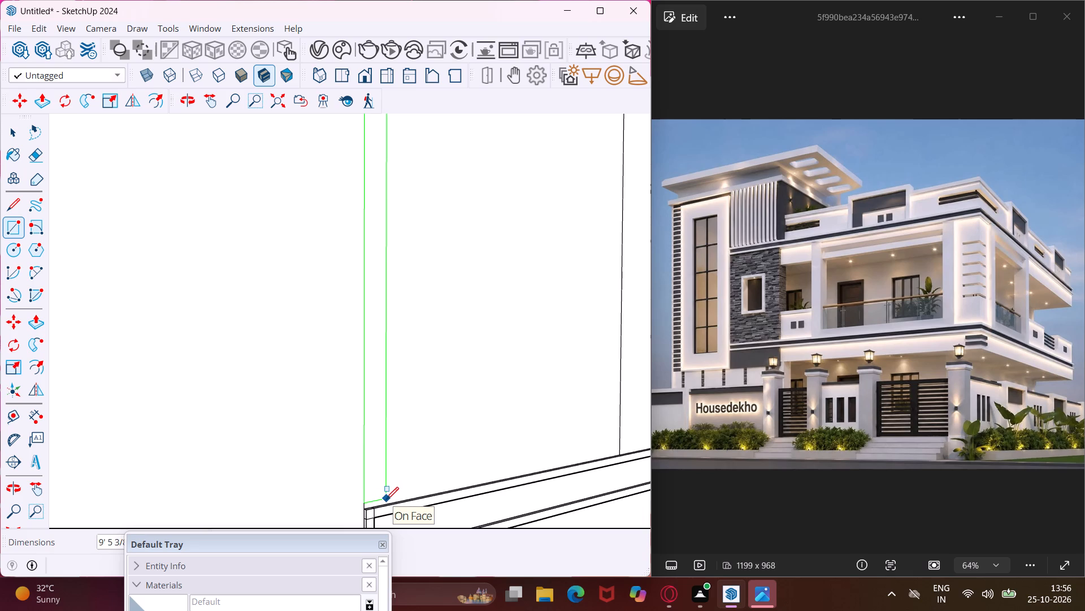
pyautogui.click(384, 500)
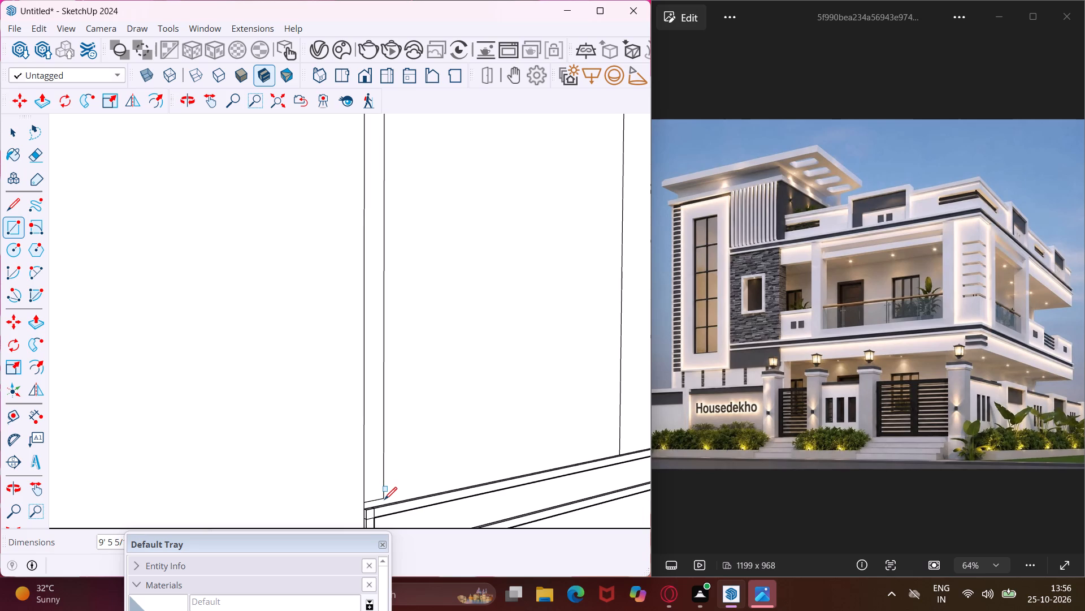
pyautogui.press('Escape')
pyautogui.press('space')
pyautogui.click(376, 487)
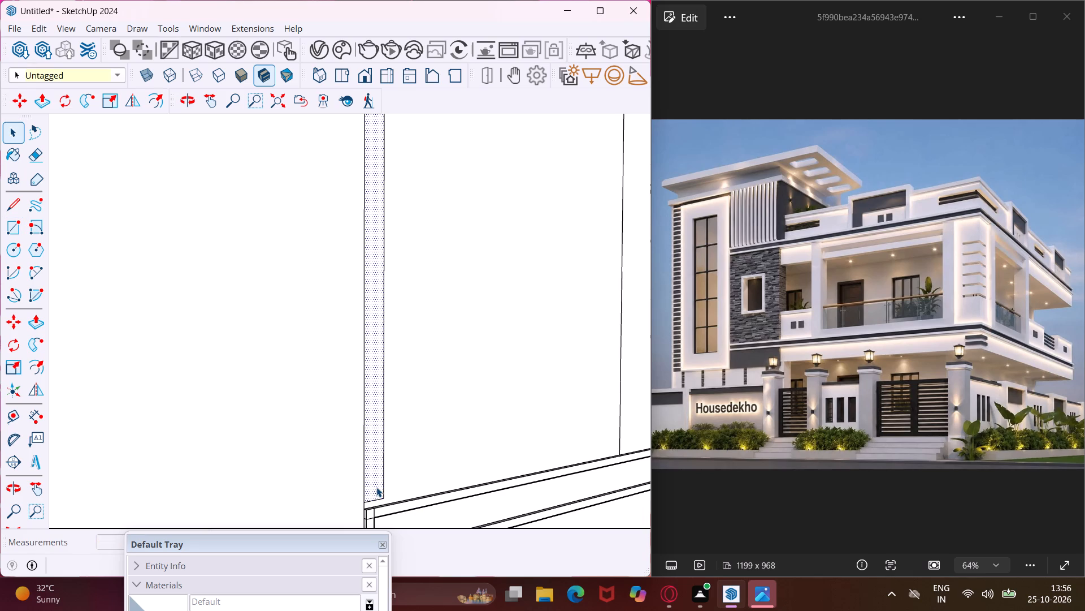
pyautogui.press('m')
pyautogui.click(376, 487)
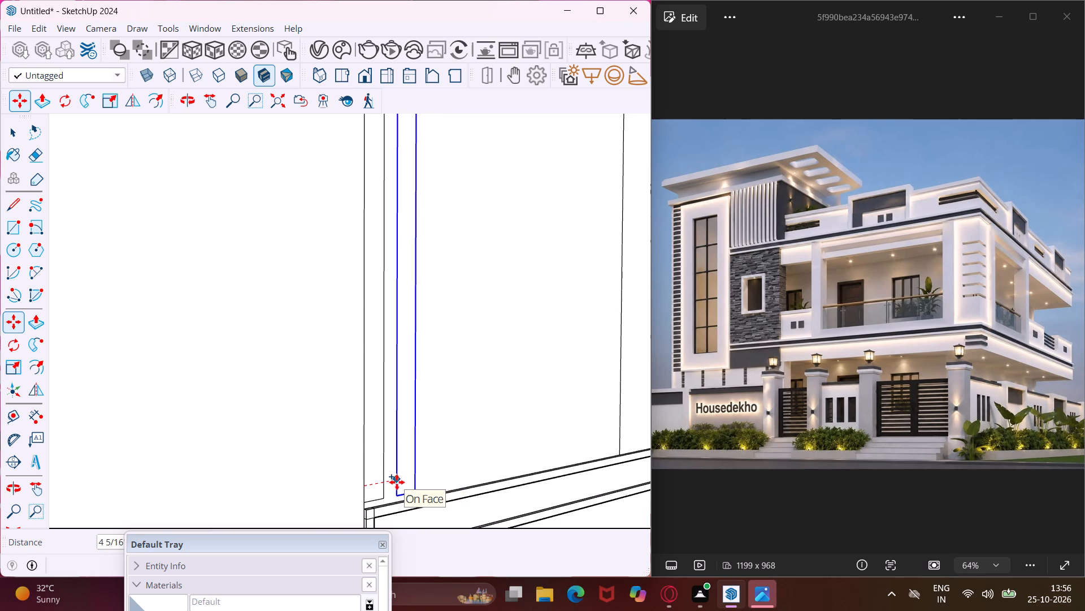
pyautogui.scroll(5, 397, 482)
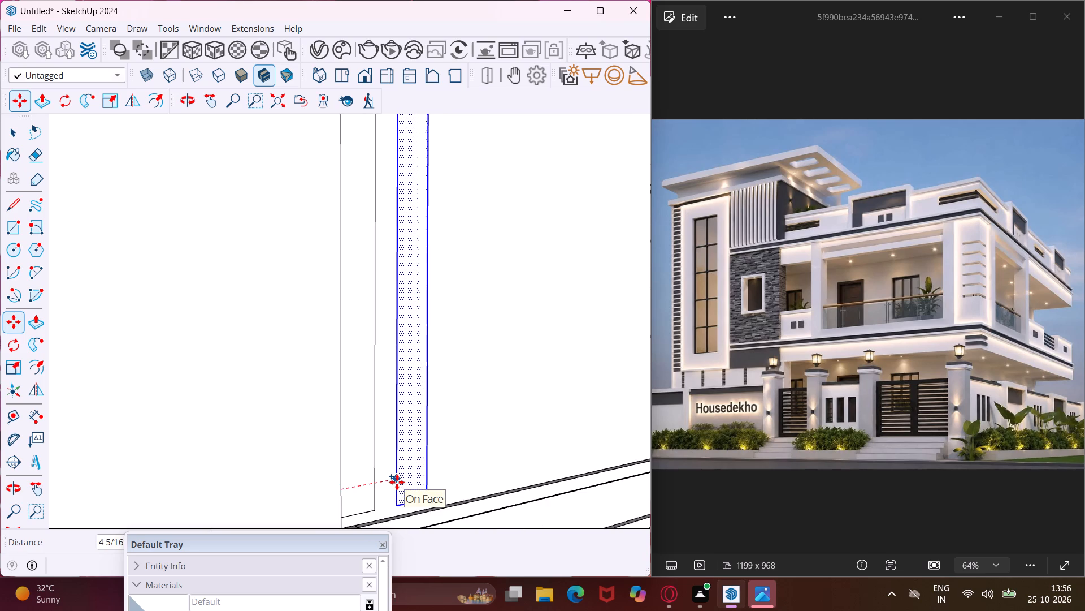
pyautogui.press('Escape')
# Copy the narrow strip about 3 7/8" along the wall panel and array it into seven evenly spaced copies.
pyautogui.press('space')
pyautogui.click(364, 491)
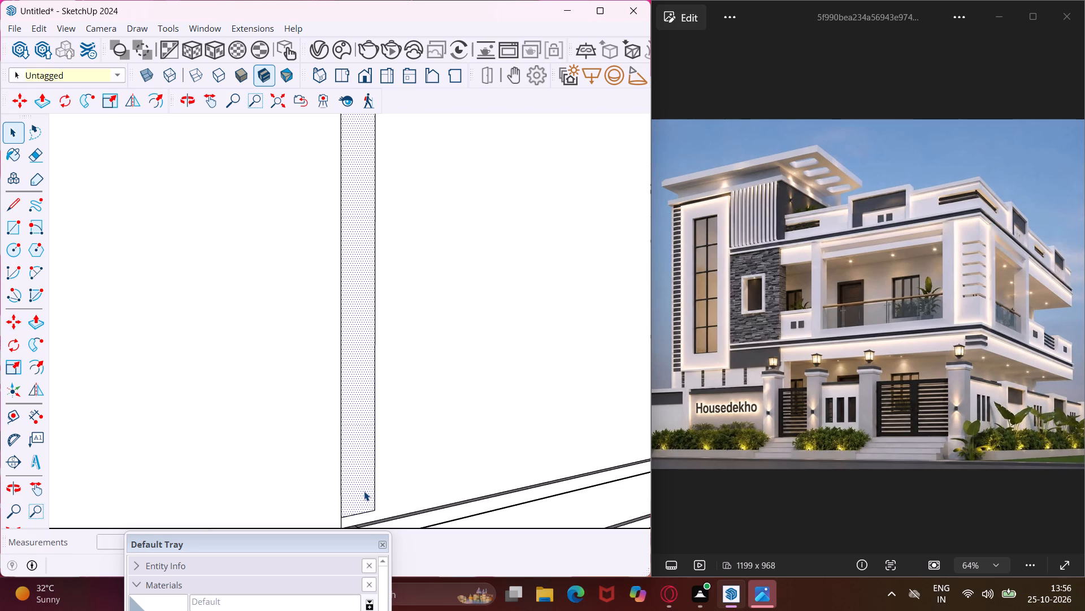
pyautogui.press('m')
pyautogui.click(372, 510)
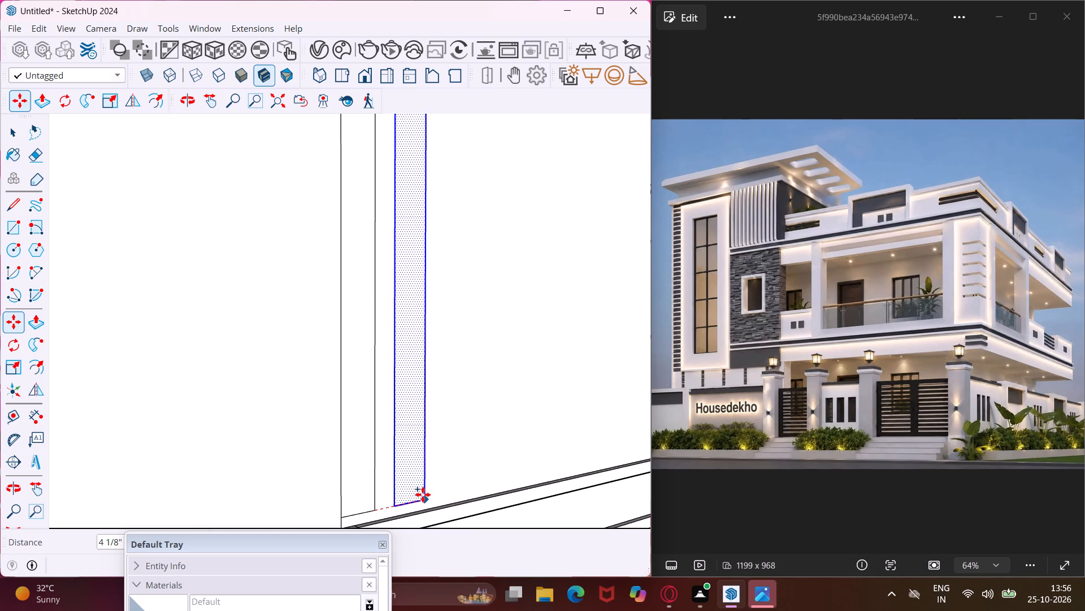
pyautogui.click(420, 494)
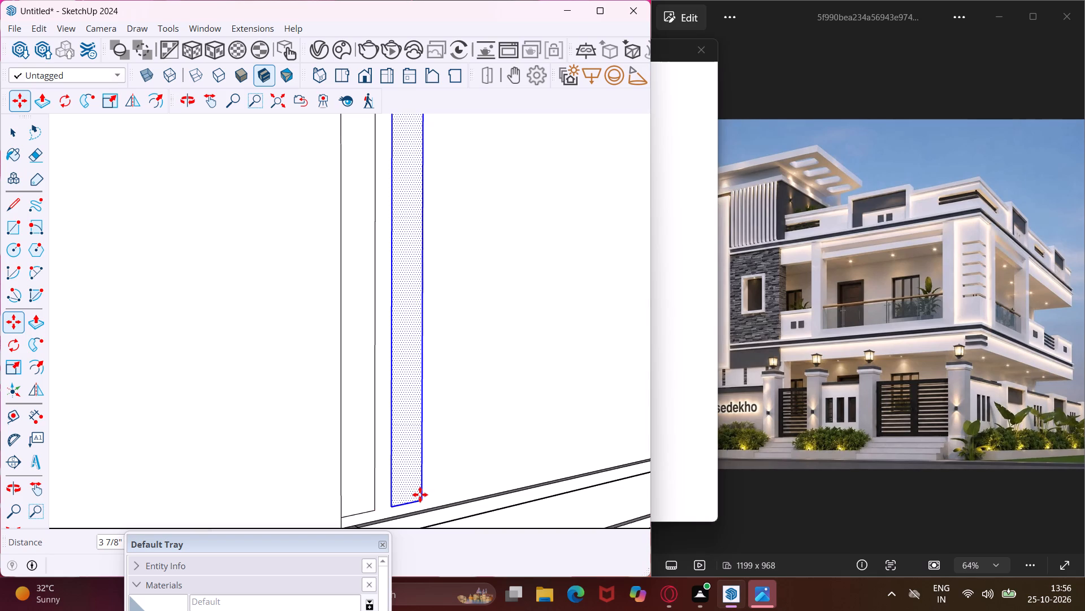
pyautogui.press('*')
pyautogui.press('7')
pyautogui.press('Return')
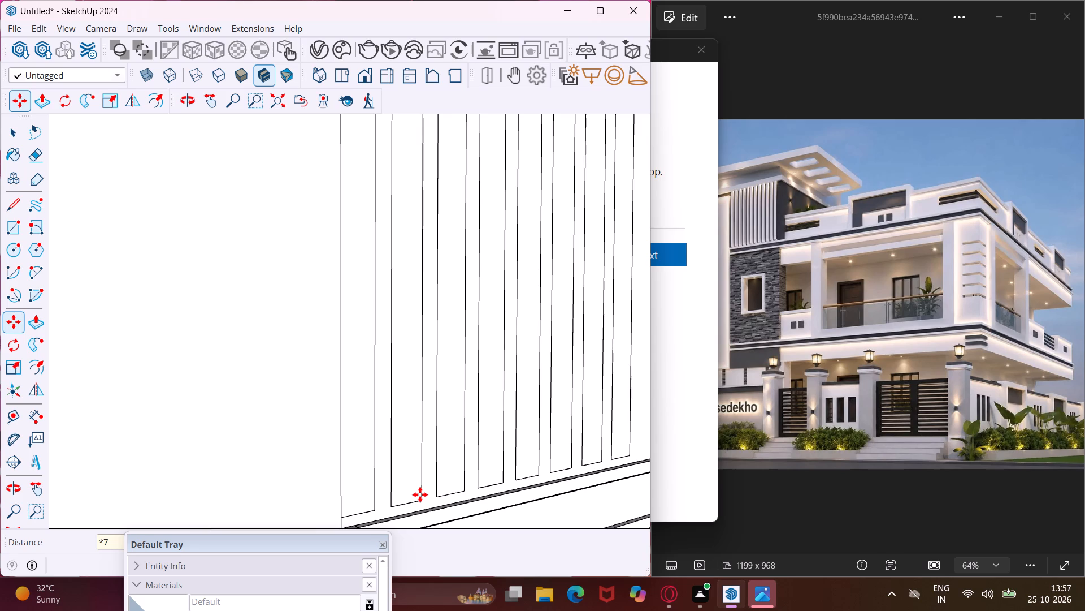
pyautogui.scroll(-4, 181, 576)
pyautogui.scroll(-5, 254, 322)
pyautogui.scroll(1, 254, 322)
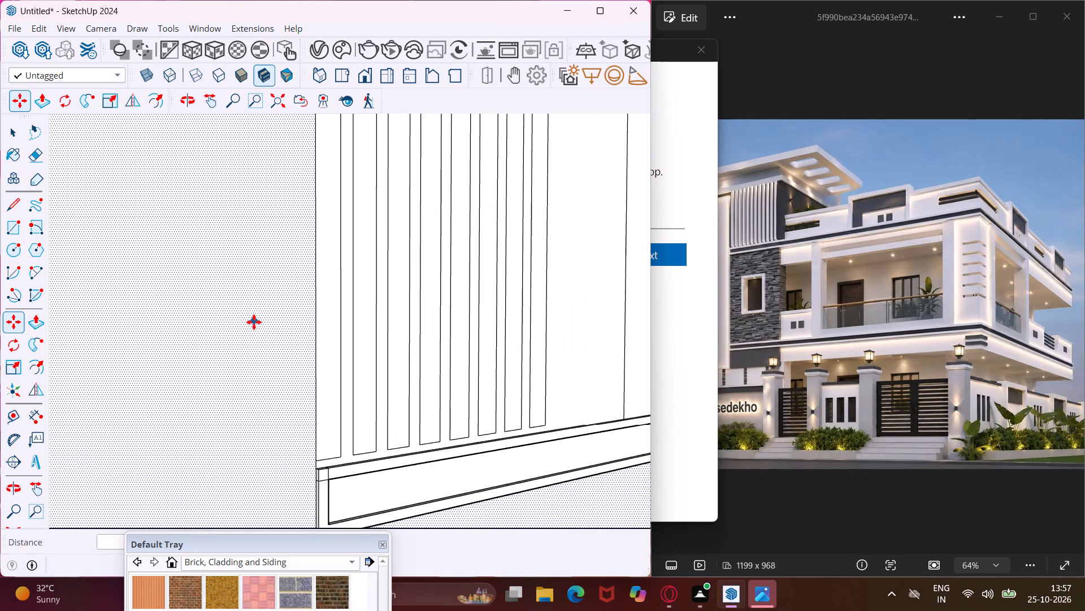
pyautogui.scroll(-8, 254, 322)
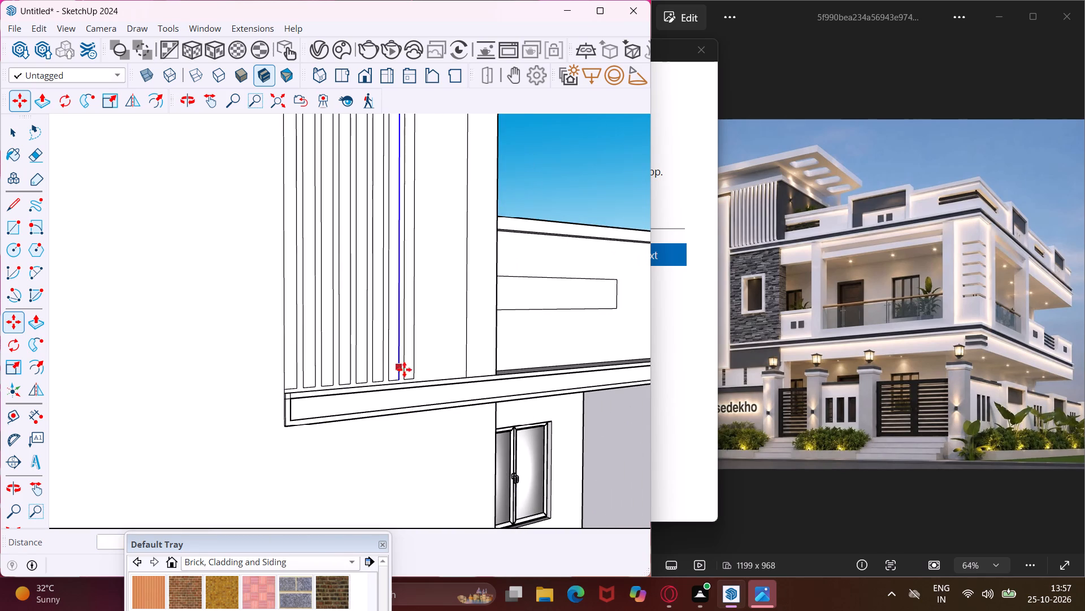
pyautogui.press('Escape')
# Copy the last strip about 4 3/16" towards the wall panel's outer edge and array it into three evenly spaced copies.
pyautogui.press('space')
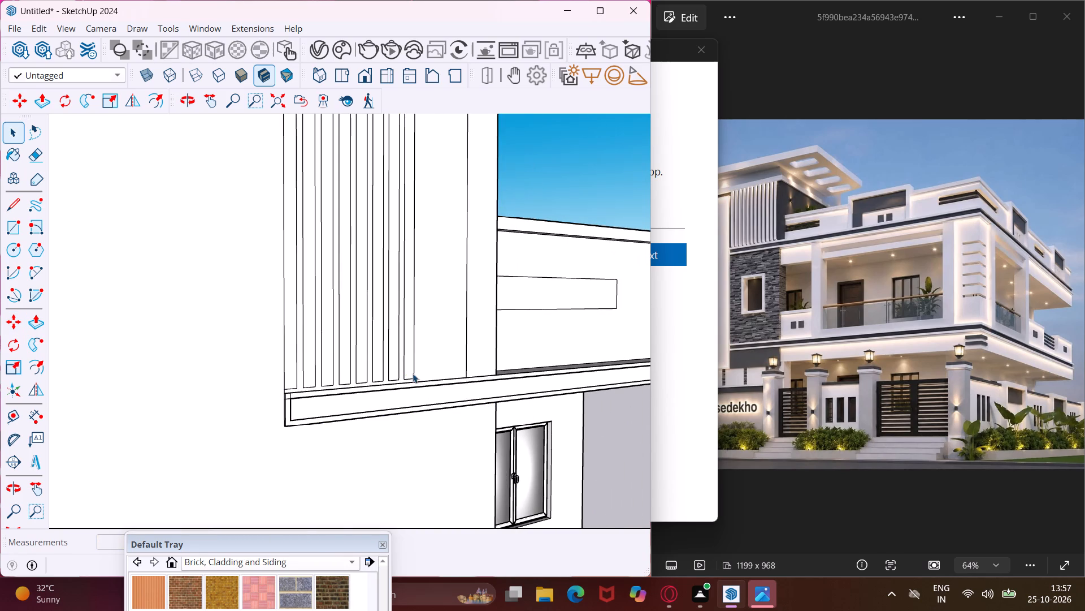
pyautogui.scroll(17, 413, 373)
pyautogui.scroll(-7, 408, 383)
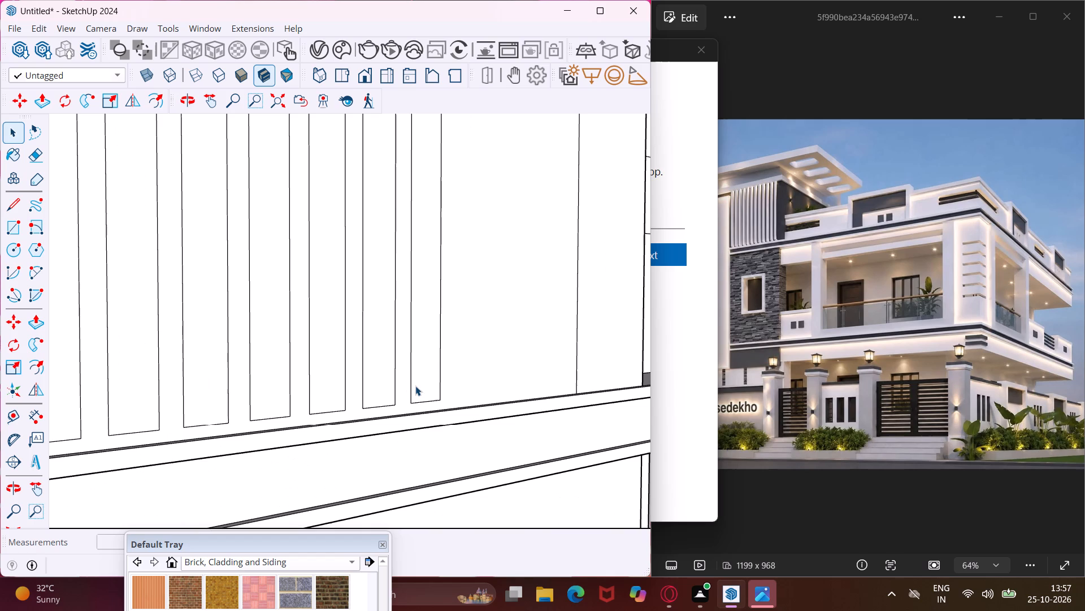
pyautogui.click(419, 386)
pyautogui.press('m')
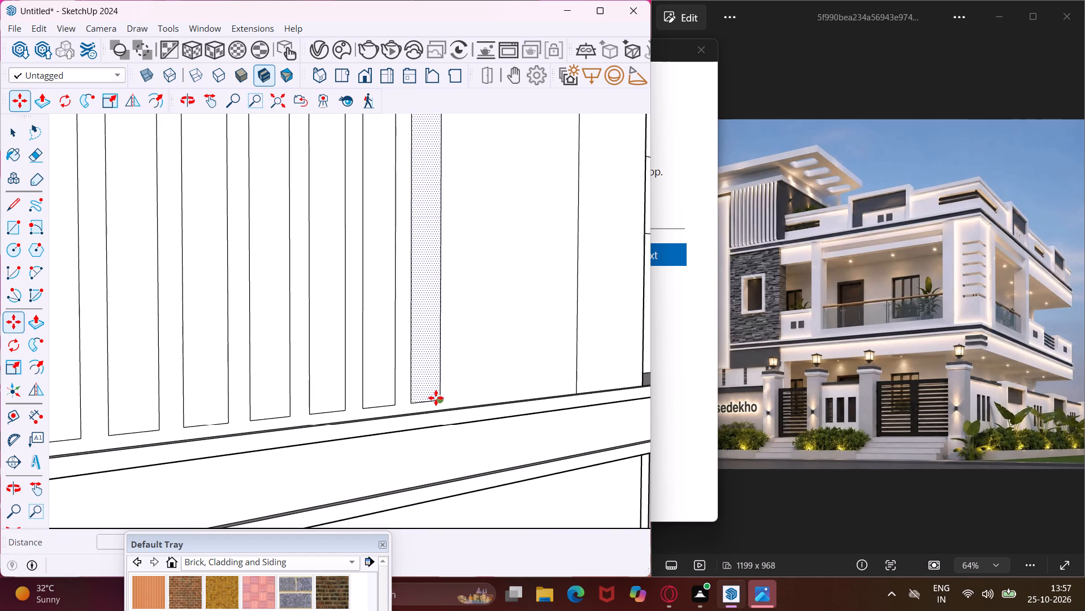
pyautogui.click(442, 400)
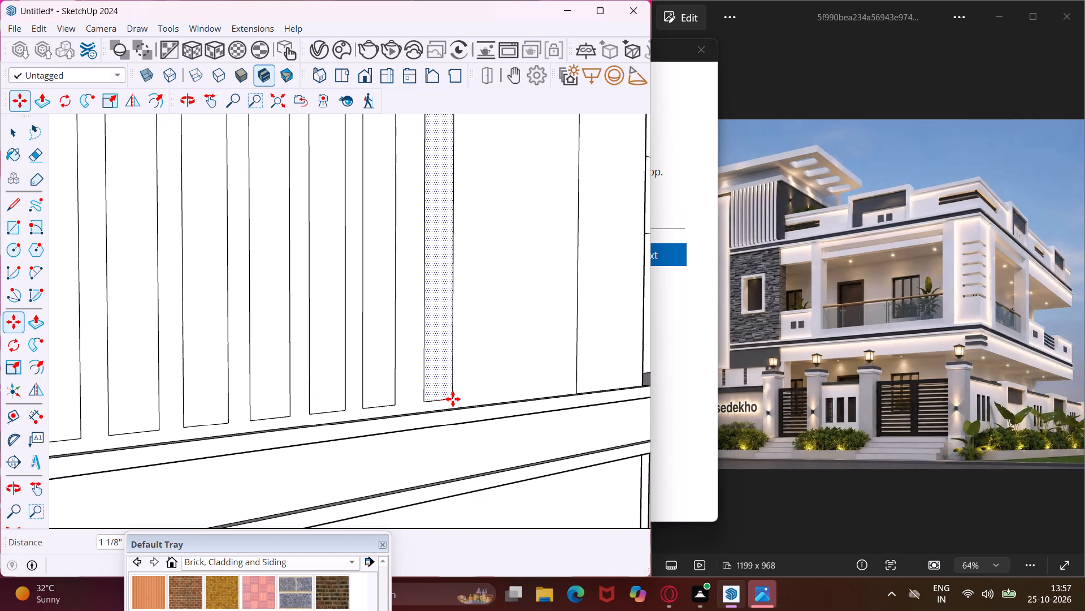
pyautogui.click(484, 397)
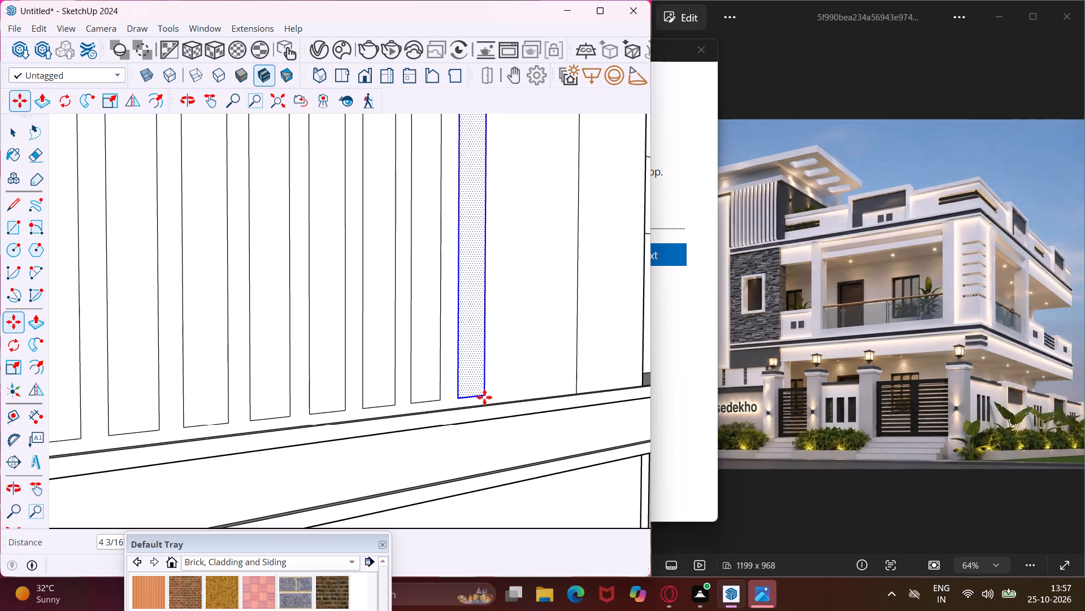
pyautogui.write('*3')
pyautogui.press('Return')
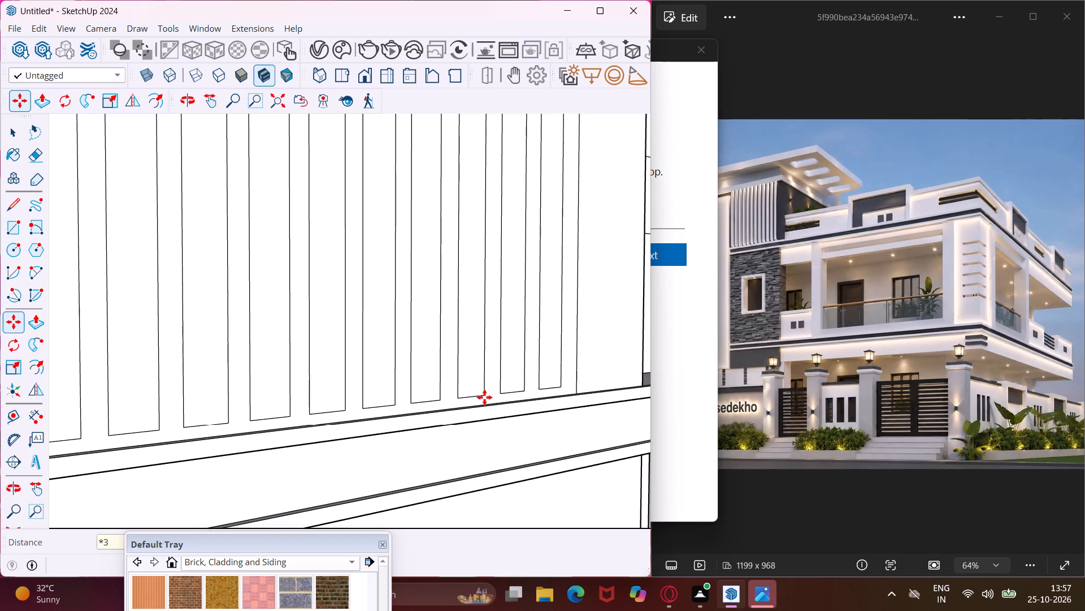
pyautogui.scroll(-4, 484, 397)
pyautogui.moveTo(484, 397); pyautogui.dragTo(415, 492, button='middle')
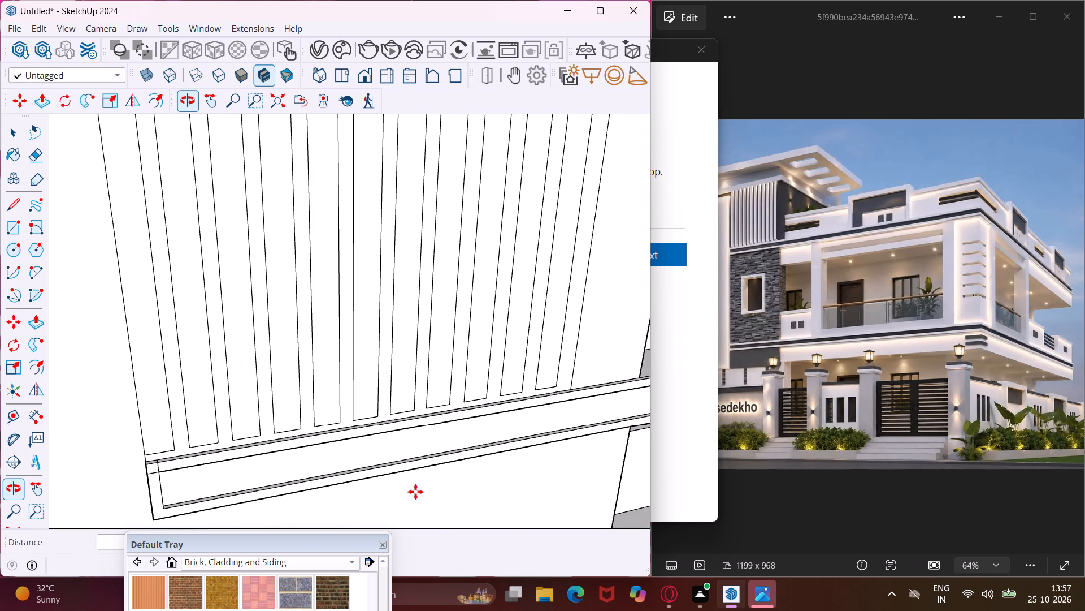
pyautogui.scroll(-16, 338, 446)
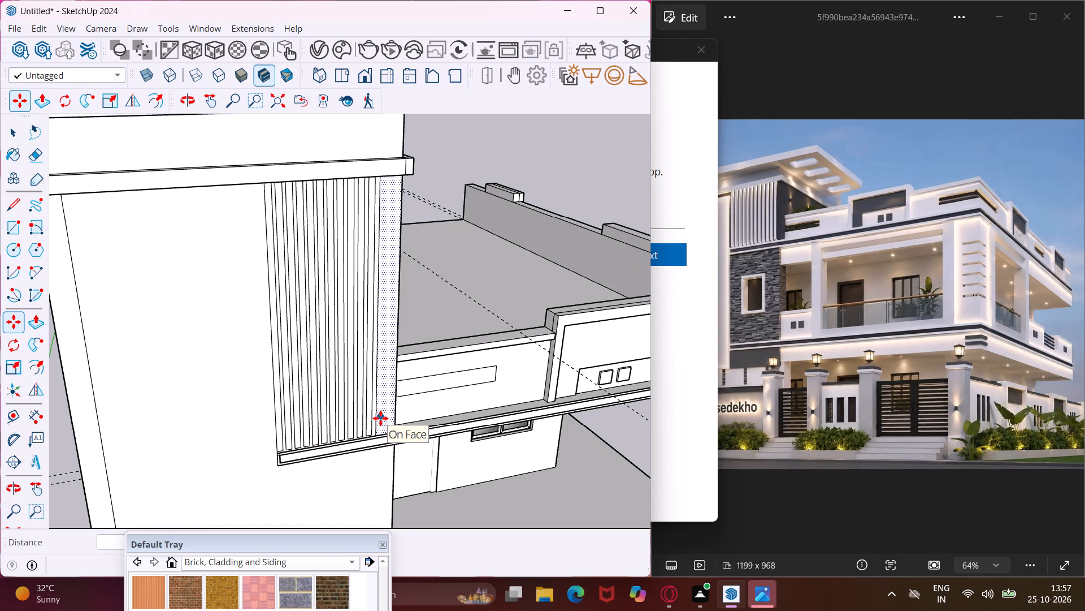
pyautogui.press('Escape')
# Extrude the innermost vertical strip on the tower's wall panel outward by about 15/16".
pyautogui.press('space')
pyautogui.scroll(6, 271, 424)
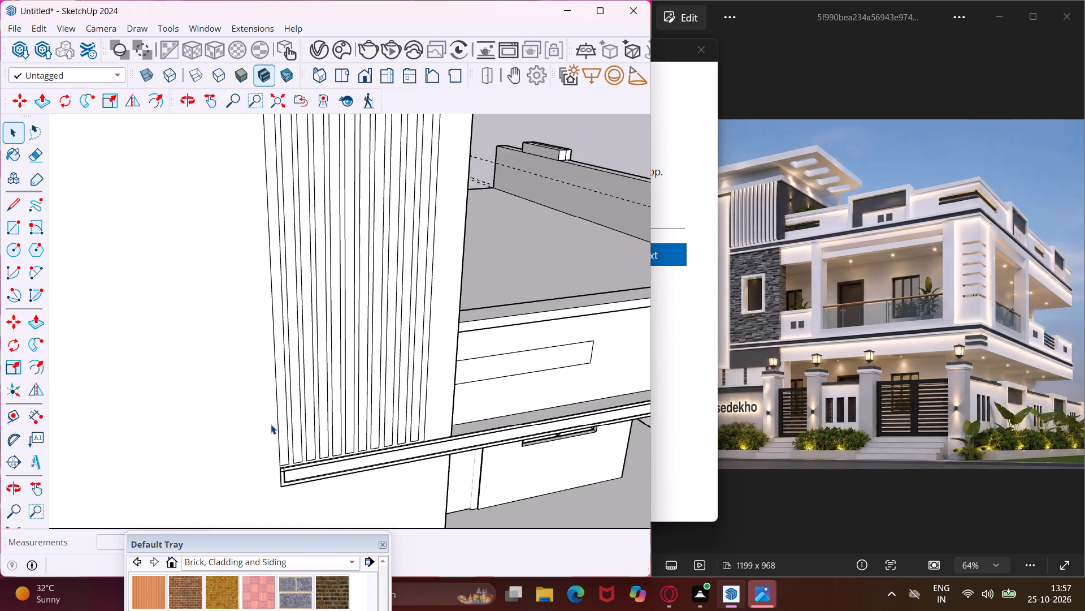
pyautogui.scroll(8, 271, 424)
pyautogui.click(301, 441)
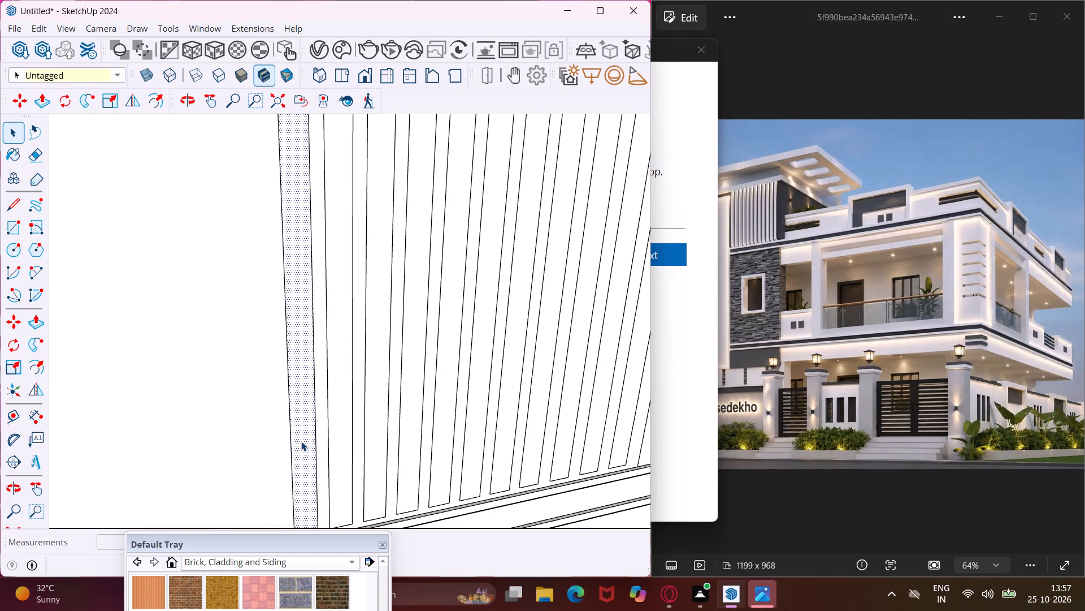
pyautogui.scroll(-8, 301, 441)
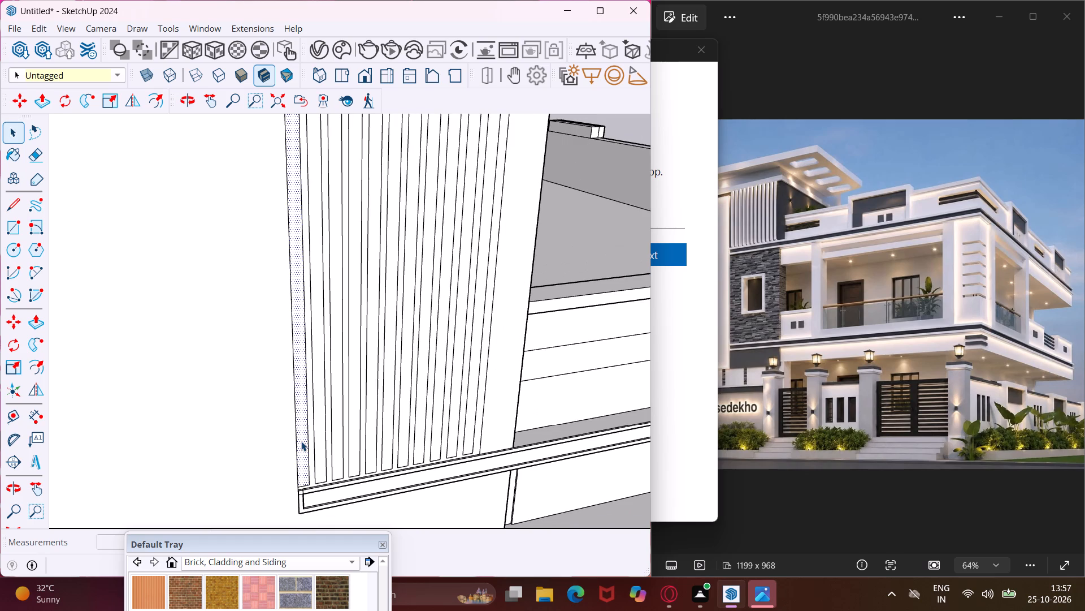
pyautogui.press('p')
pyautogui.click(301, 441)
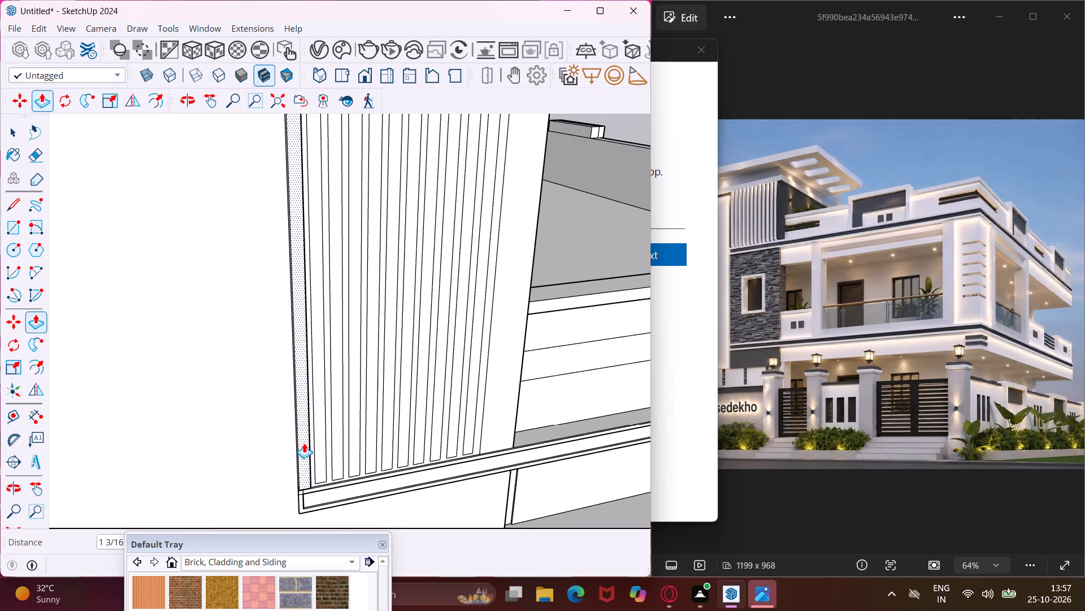
pyautogui.moveTo(304, 443); pyautogui.dragTo(413, 490, button='middle')
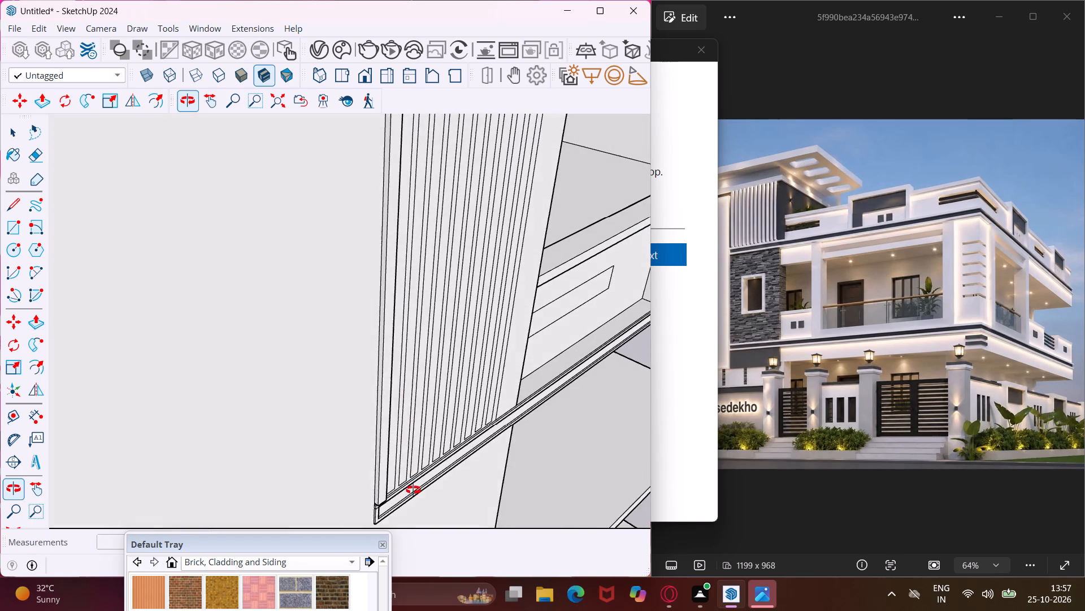
pyautogui.moveTo(413, 490); pyautogui.dragTo(436, 493, button='middle')
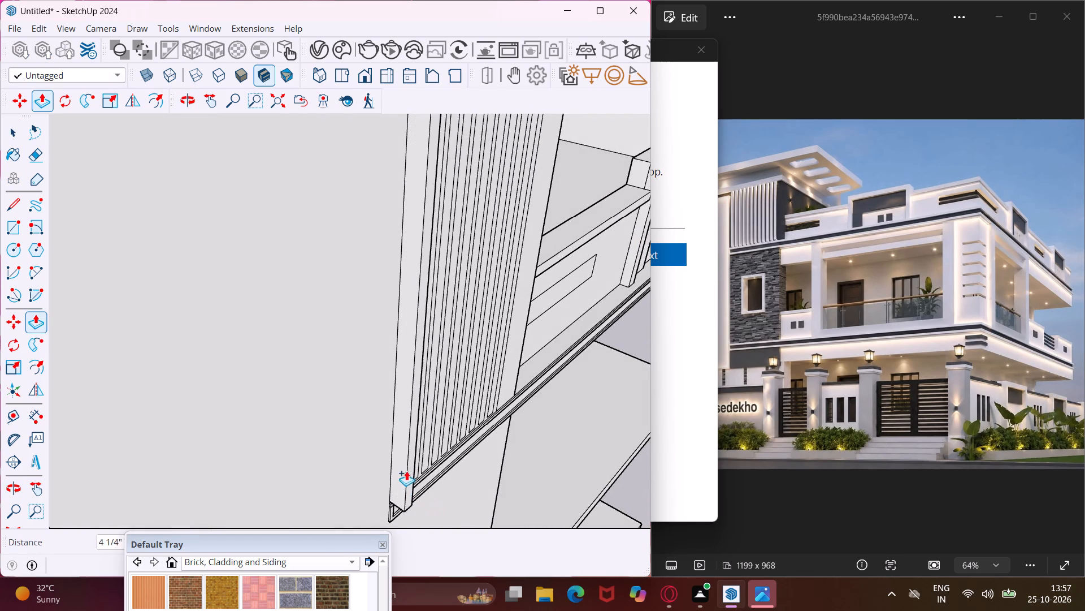
pyautogui.scroll(7, 401, 467)
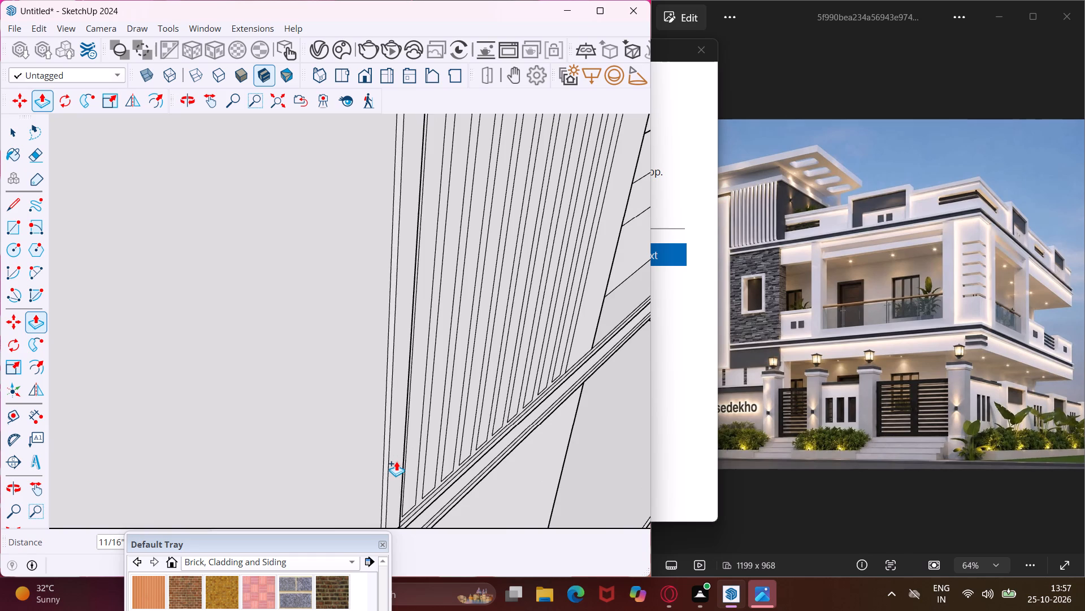
pyautogui.click(397, 462)
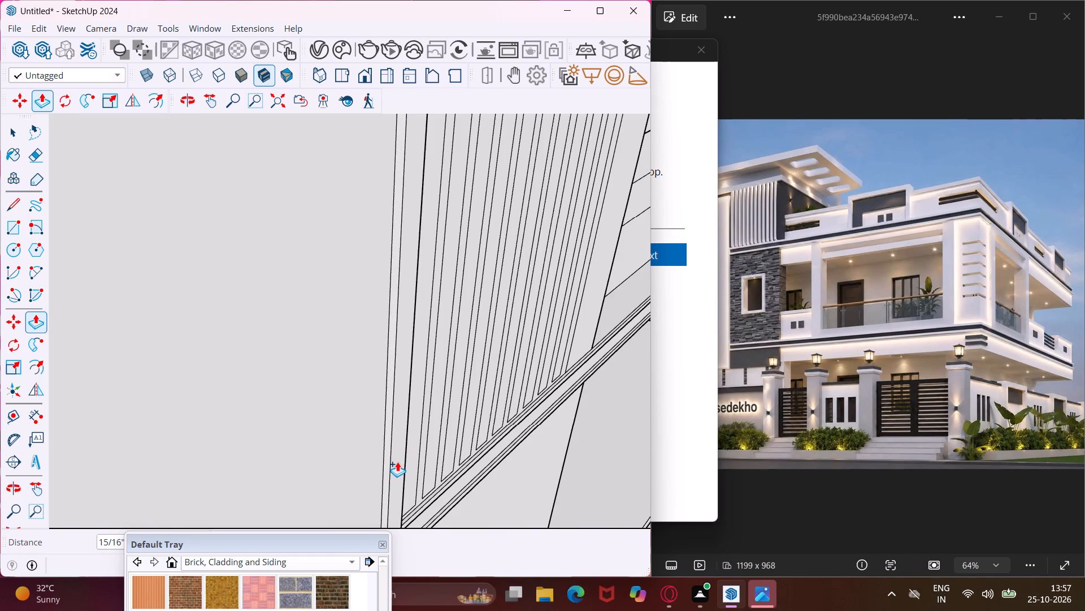
# Extrude the remaining ten vertical strips on the wall panel outward by the same 15/16" depth.
pyautogui.scroll(-12, 397, 462)
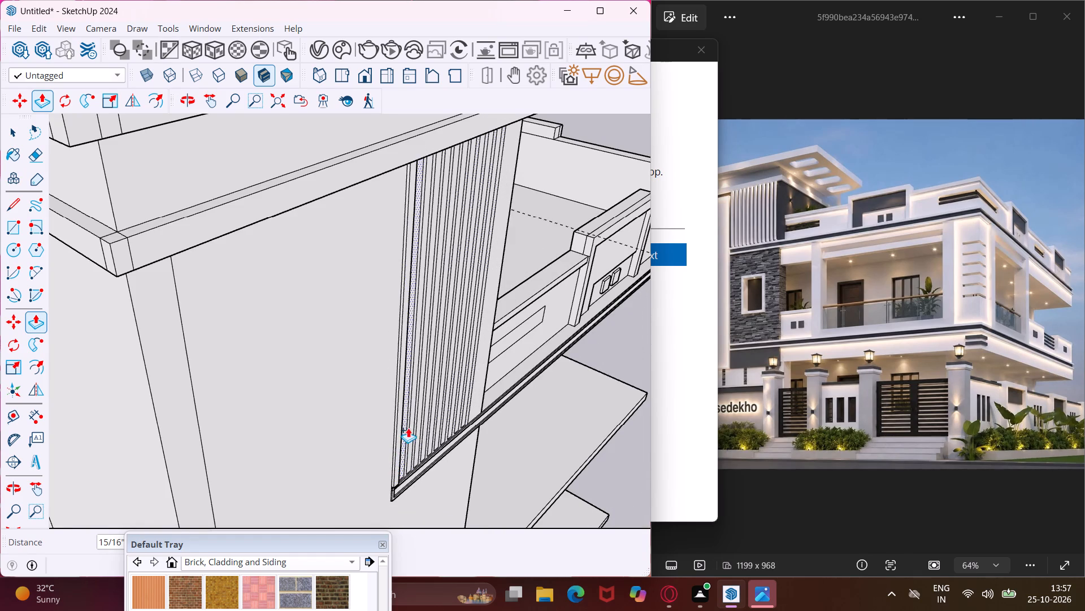
pyautogui.scroll(14, 414, 415)
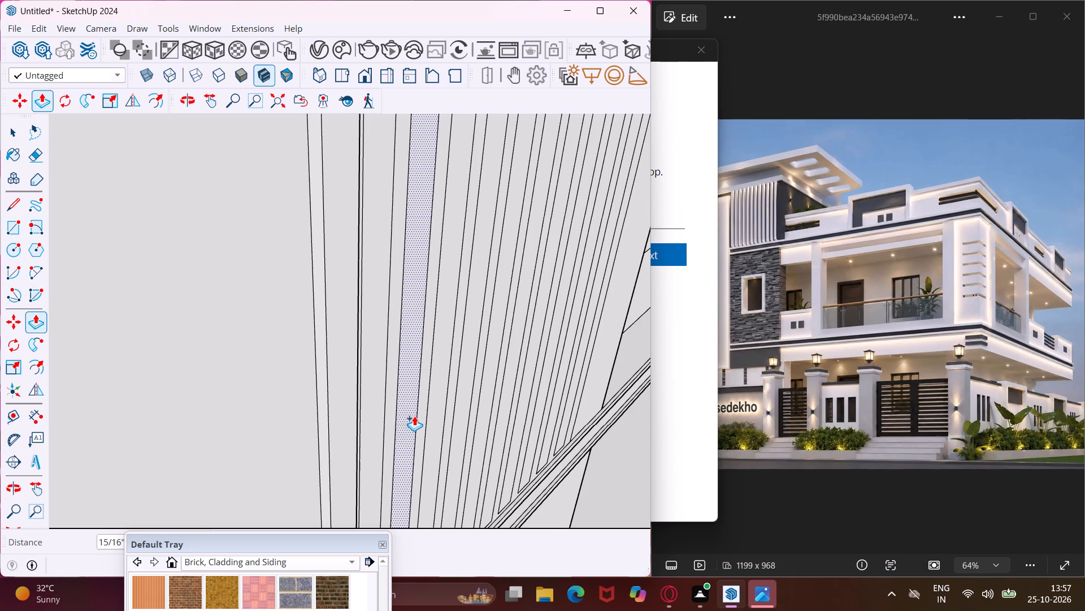
pyautogui.moveTo(398, 428); pyautogui.dragTo(336, 422, button='middle')
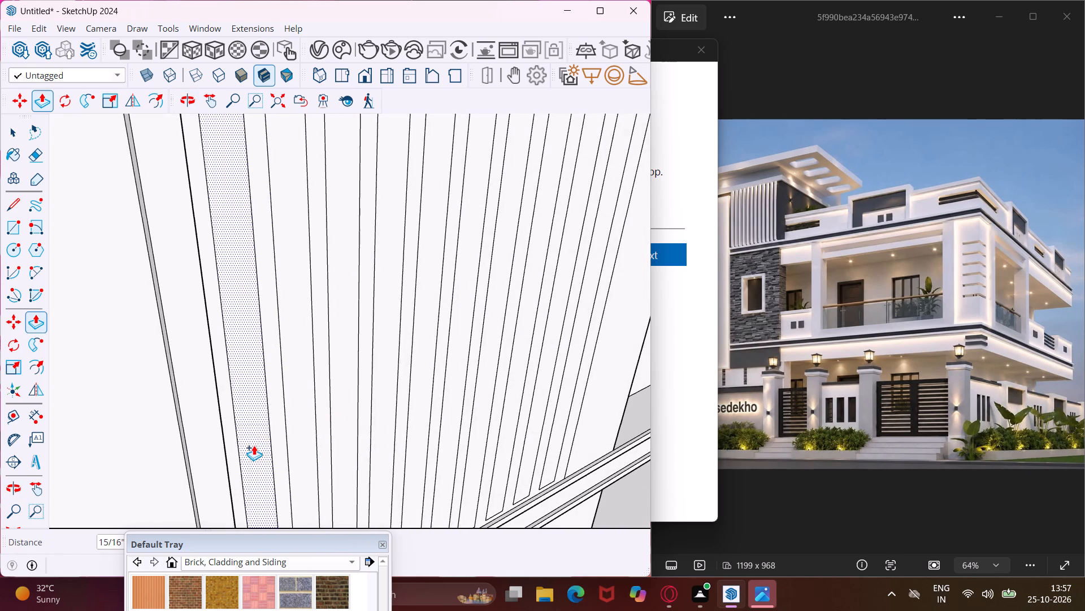
pyautogui.doubleClick(254, 445)
pyautogui.doubleClick(302, 449)
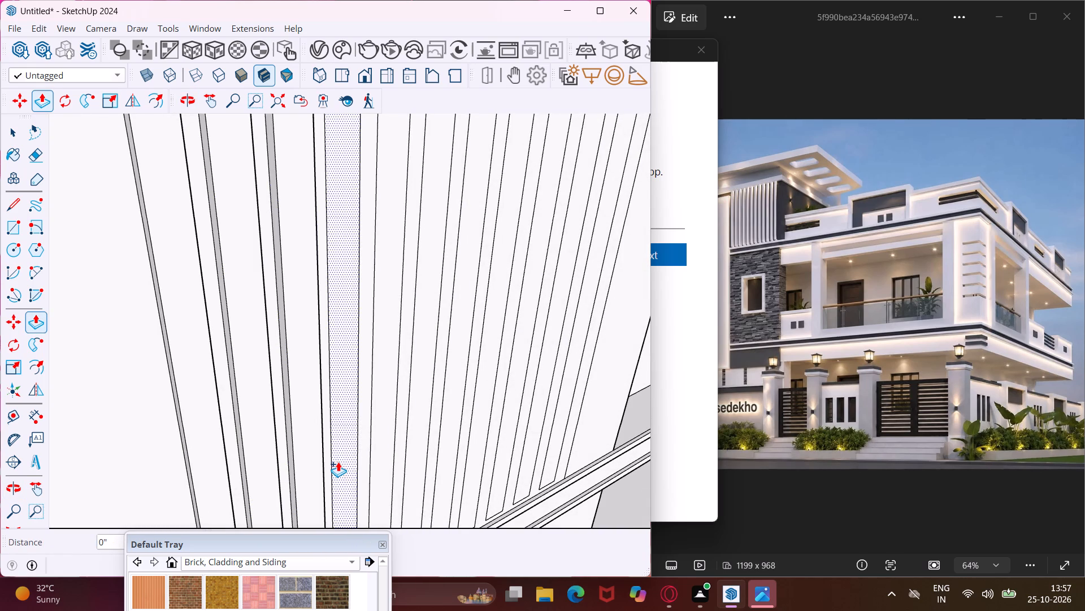
pyautogui.doubleClick(340, 464)
pyautogui.doubleClick(376, 463)
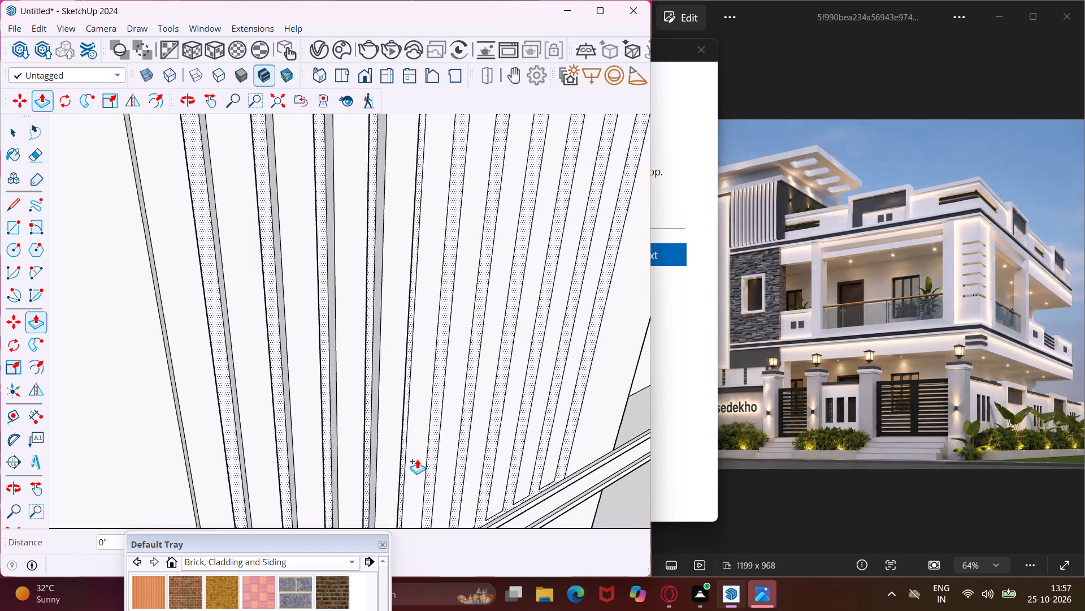
pyautogui.doubleClick(417, 459)
pyautogui.doubleClick(454, 438)
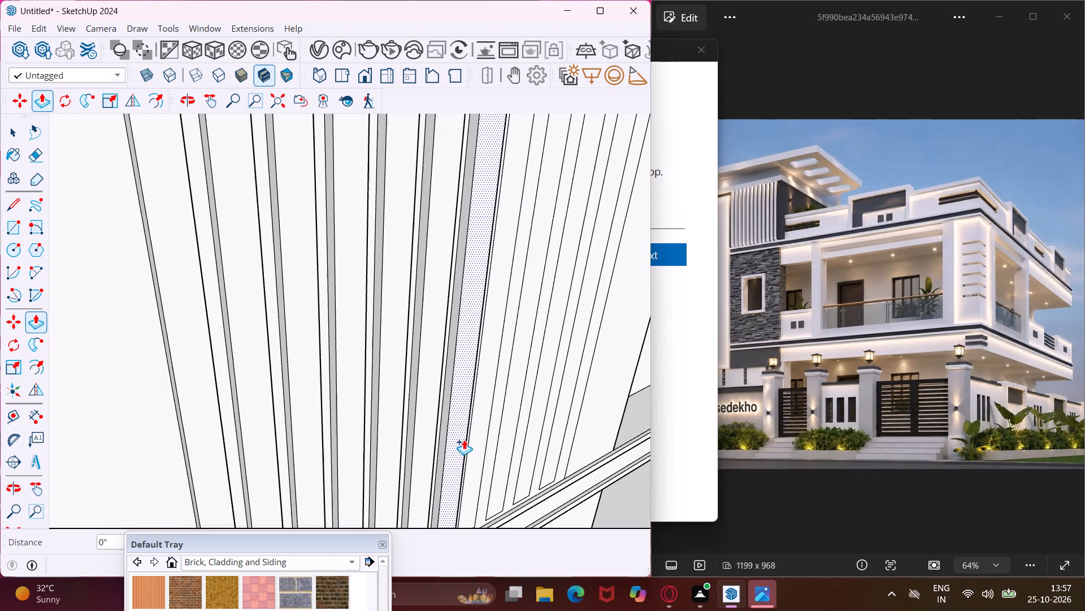
pyautogui.doubleClick(471, 444)
pyautogui.doubleClick(501, 438)
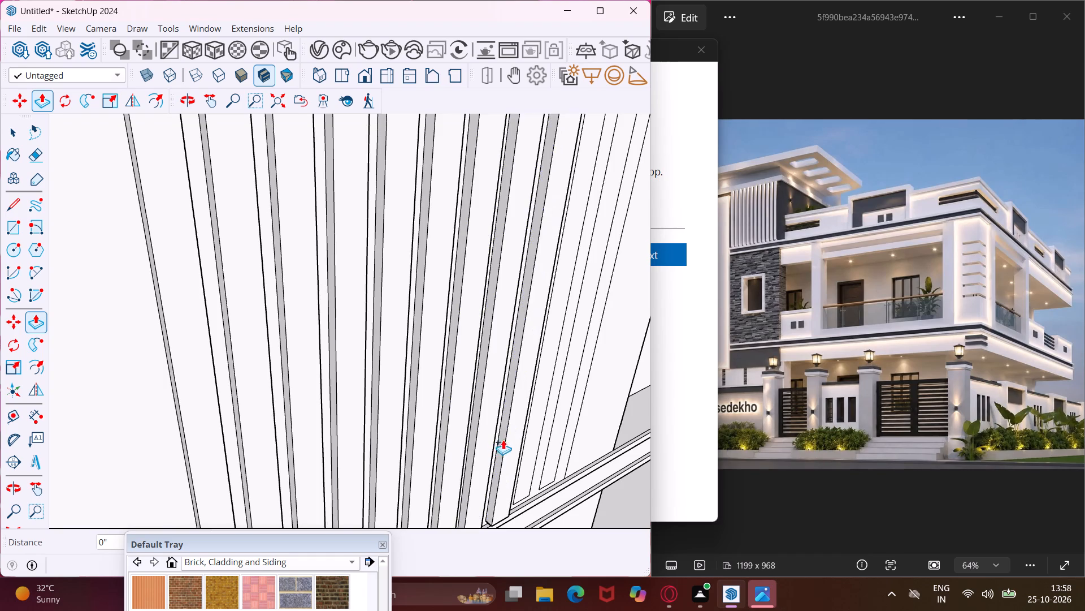
pyautogui.doubleClick(533, 440)
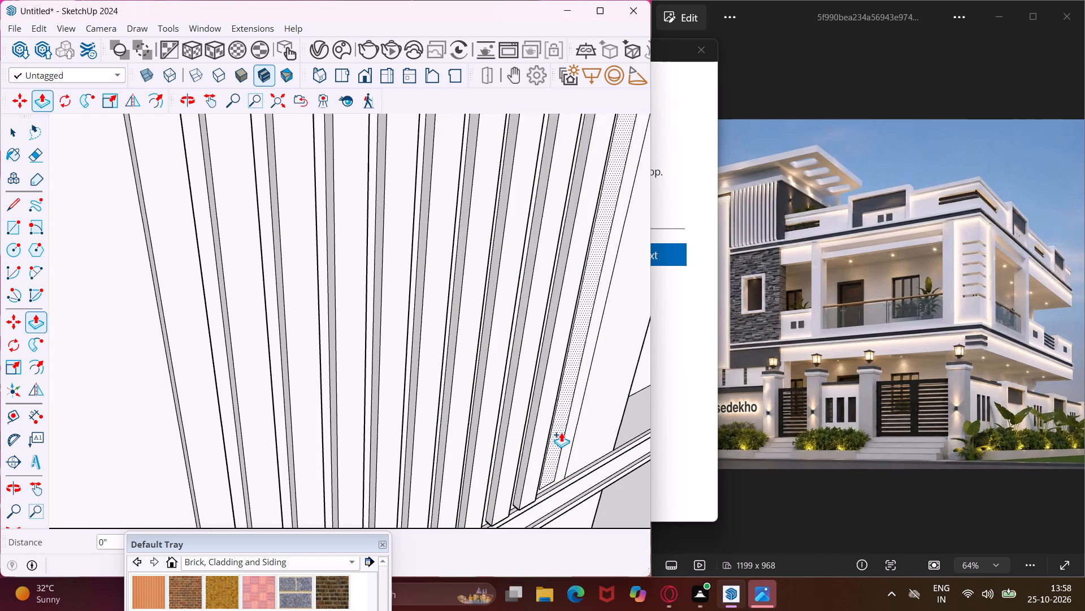
pyautogui.doubleClick(561, 432)
pyautogui.scroll(-15, 472, 451)
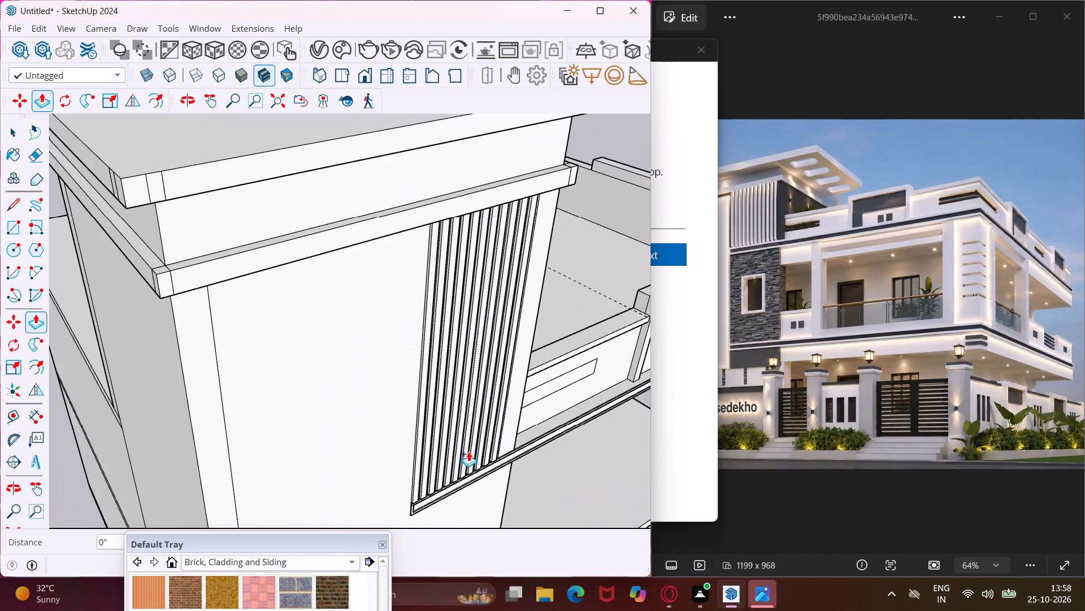
pyautogui.press('Escape')
pyautogui.press('space')
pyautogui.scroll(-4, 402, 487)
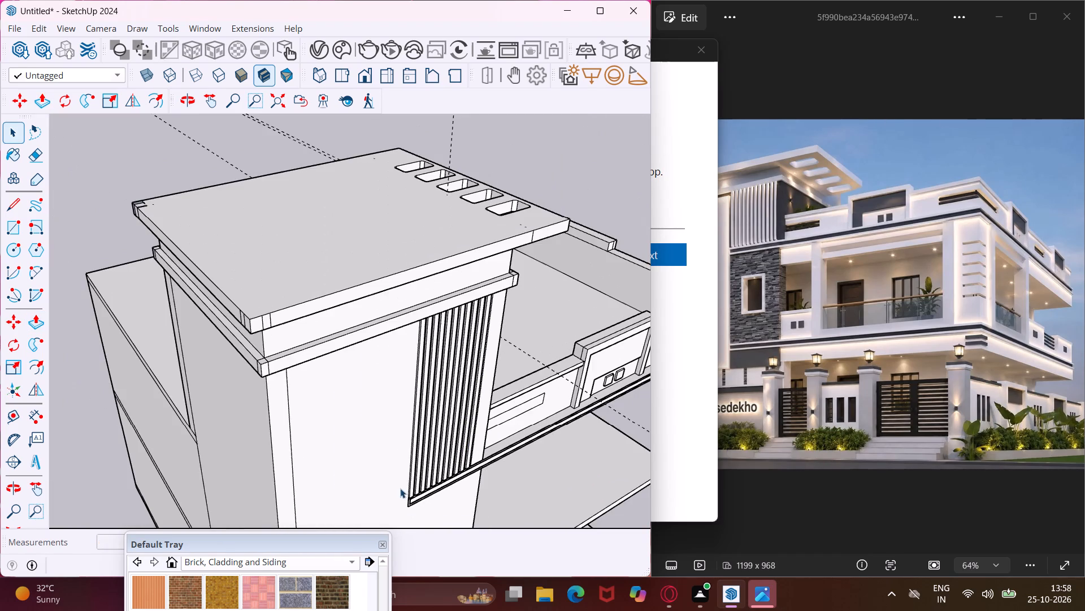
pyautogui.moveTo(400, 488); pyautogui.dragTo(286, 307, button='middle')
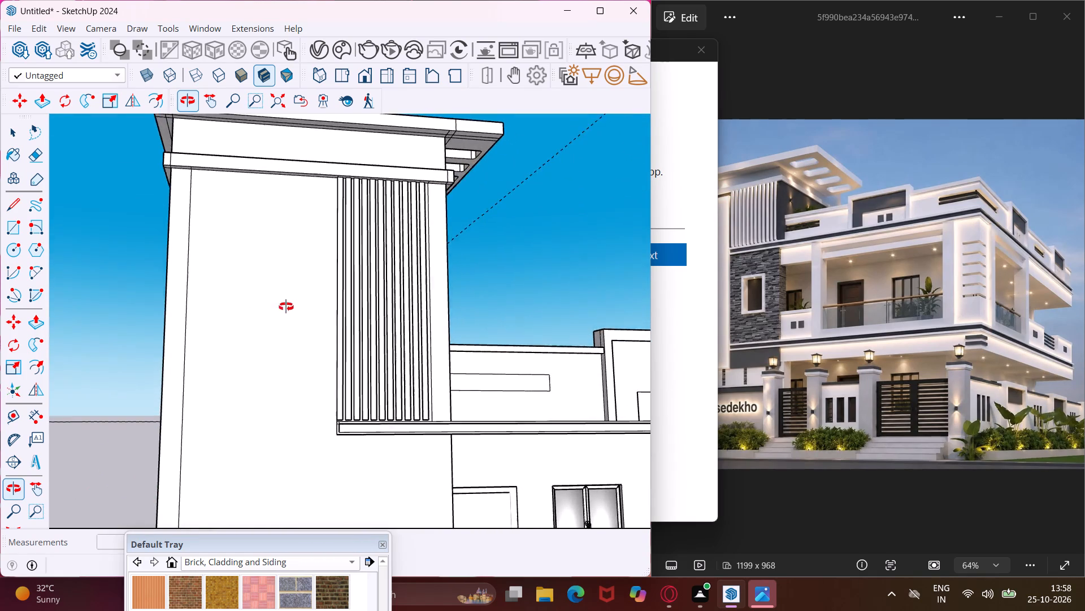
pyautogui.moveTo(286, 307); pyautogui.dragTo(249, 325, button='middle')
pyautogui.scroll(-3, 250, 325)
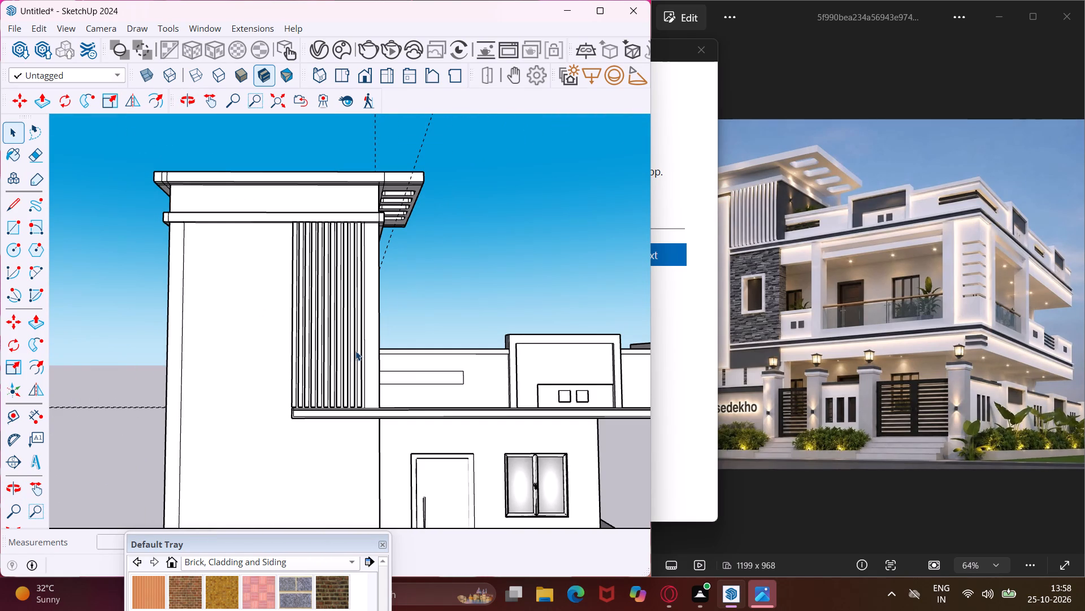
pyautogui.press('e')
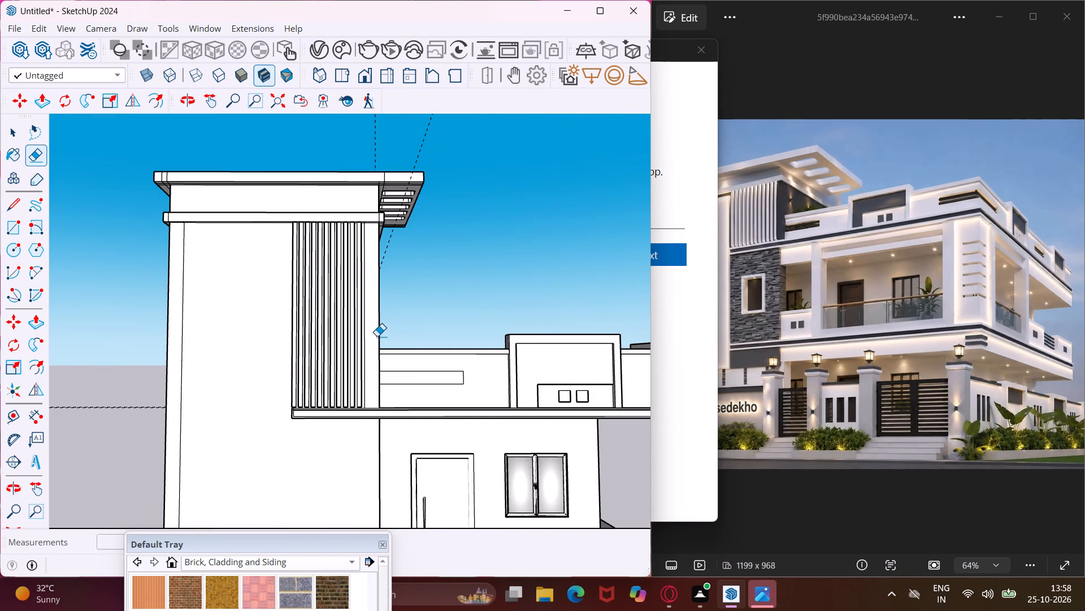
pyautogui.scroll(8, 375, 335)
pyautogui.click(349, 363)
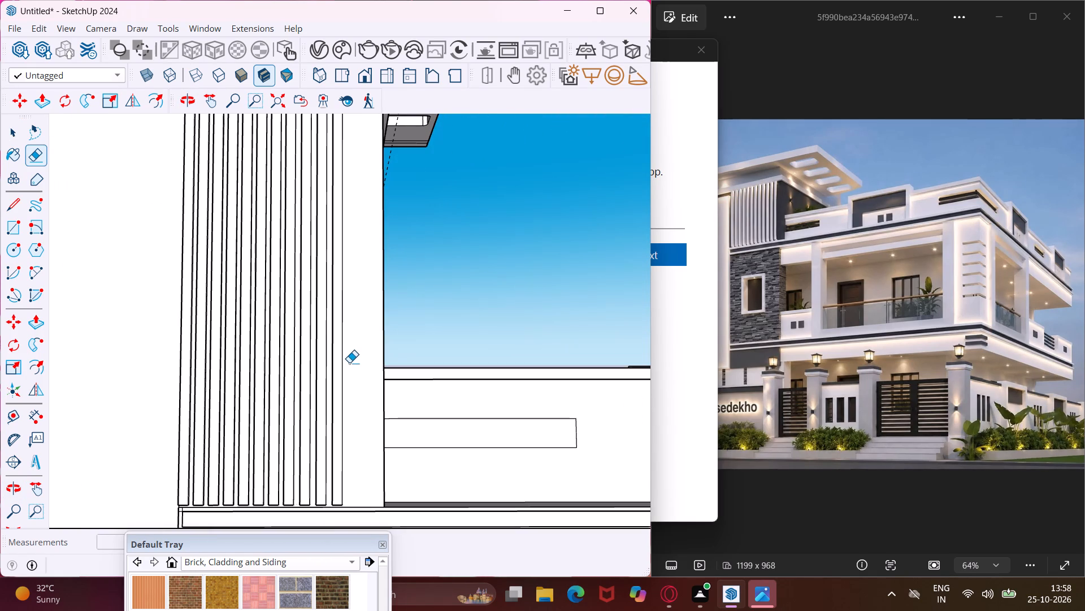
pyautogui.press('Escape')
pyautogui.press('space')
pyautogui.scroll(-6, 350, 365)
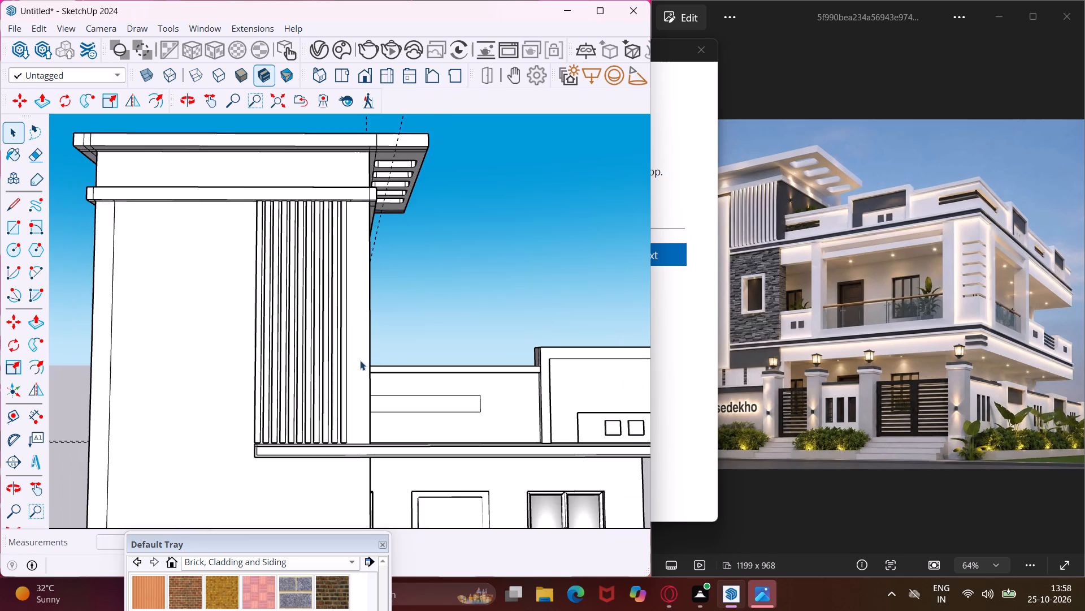
# Erase the leftover lines on the underside and fascia of the tower's roof slab at the corner above the vertical strips.
pyautogui.moveTo(366, 358); pyautogui.dragTo(508, 312, button='middle')
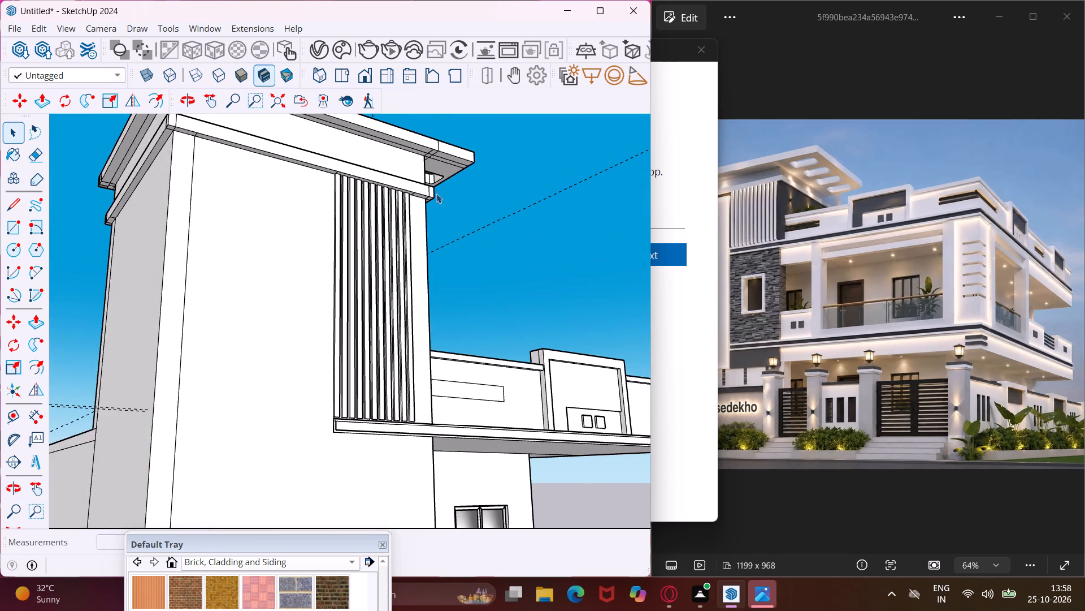
pyautogui.scroll(13, 434, 156)
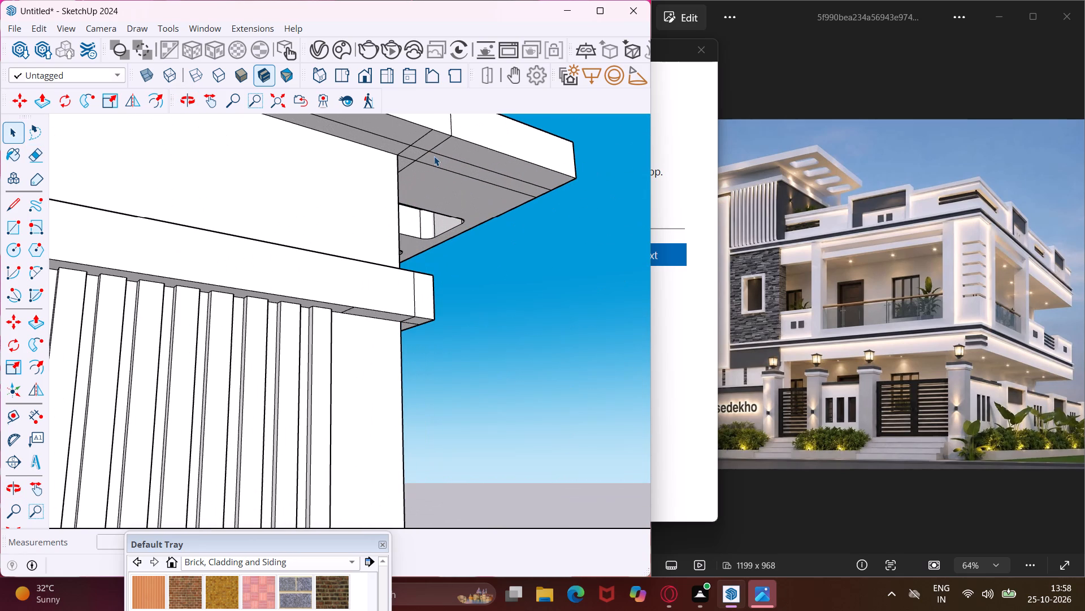
pyautogui.press('e')
pyautogui.moveTo(419, 134); pyautogui.dragTo(450, 154)
pyautogui.moveTo(450, 154); pyautogui.dragTo(449, 170)
pyautogui.moveTo(416, 144); pyautogui.dragTo(416, 158)
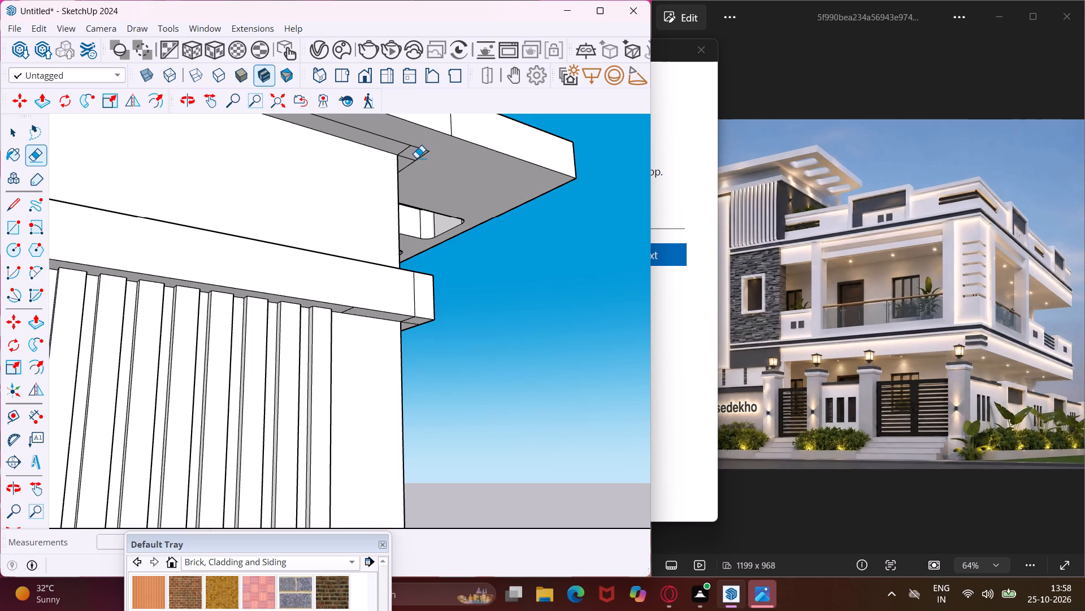
pyautogui.moveTo(416, 158); pyautogui.dragTo(416, 159)
pyautogui.click(400, 143)
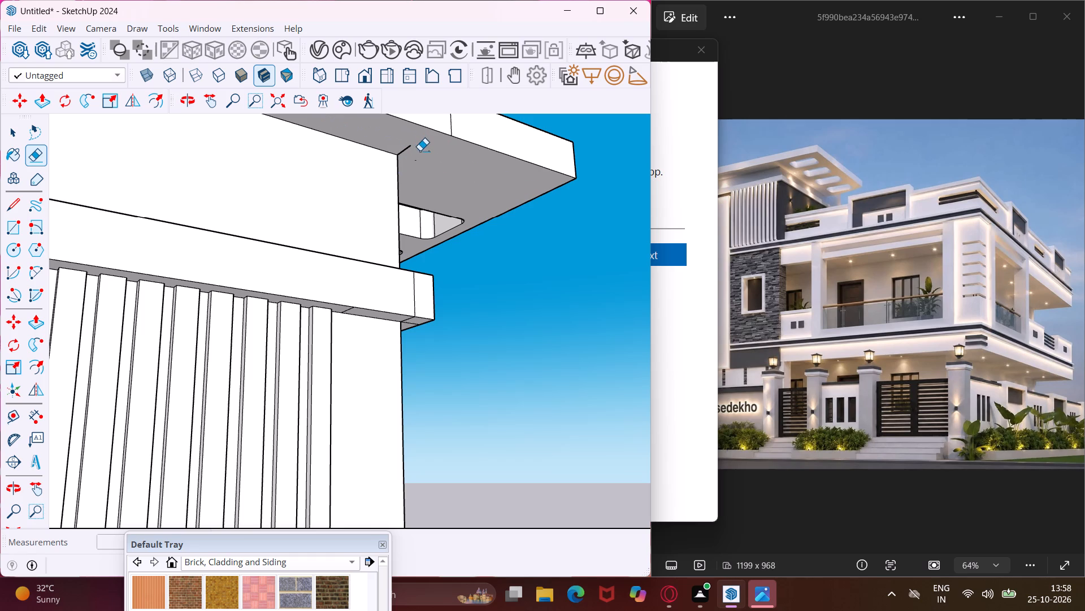
pyautogui.click(407, 148)
pyautogui.scroll(-6, 435, 161)
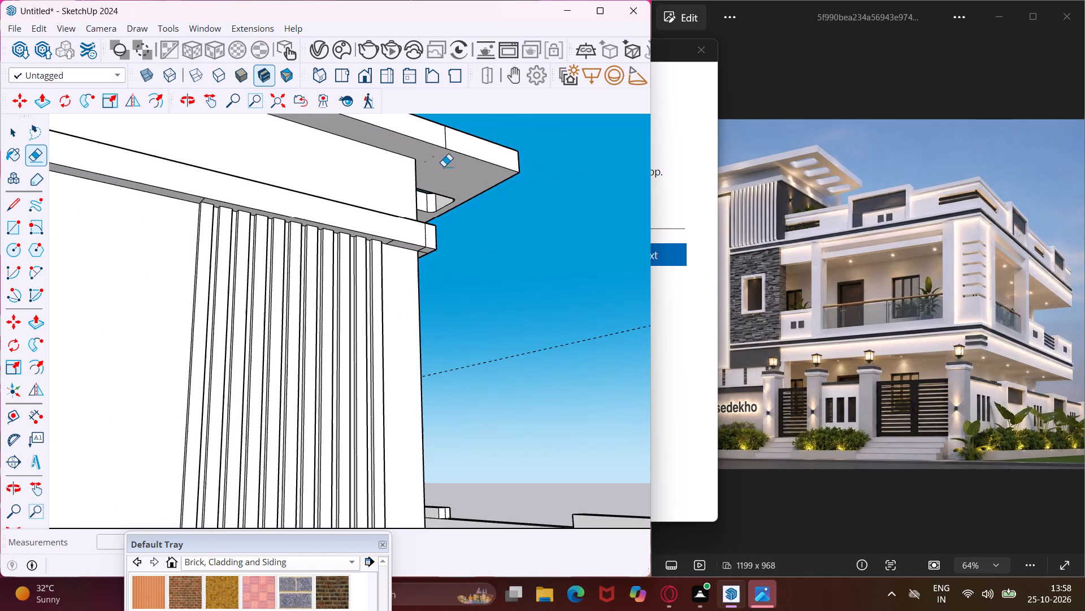
pyautogui.moveTo(453, 173); pyautogui.dragTo(466, 217, button='middle')
pyautogui.click(461, 163)
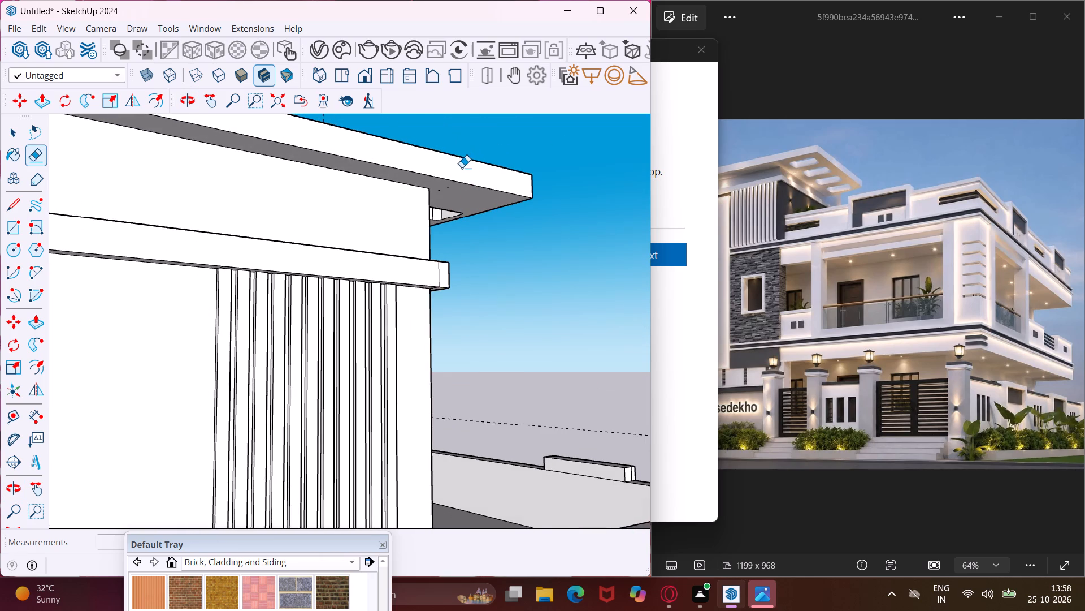
# Erase the leftover vertical lines on both fascia faces at the roof slab's corner at the other end of the strip wall.
pyautogui.moveTo(470, 178); pyautogui.dragTo(601, 218, button='middle')
pyautogui.scroll(-5, 587, 214)
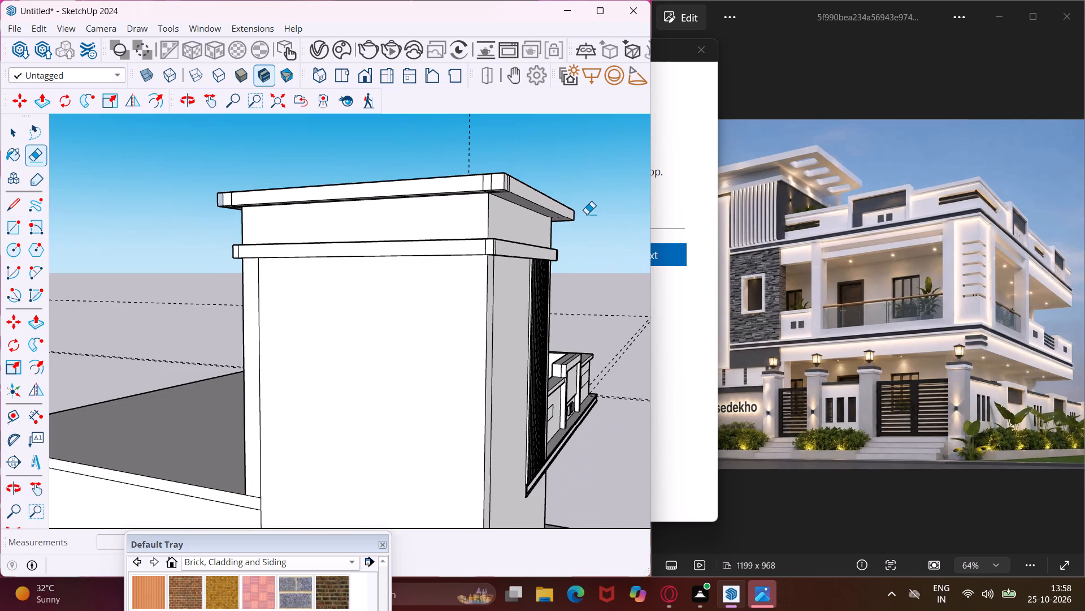
pyautogui.scroll(9, 492, 176)
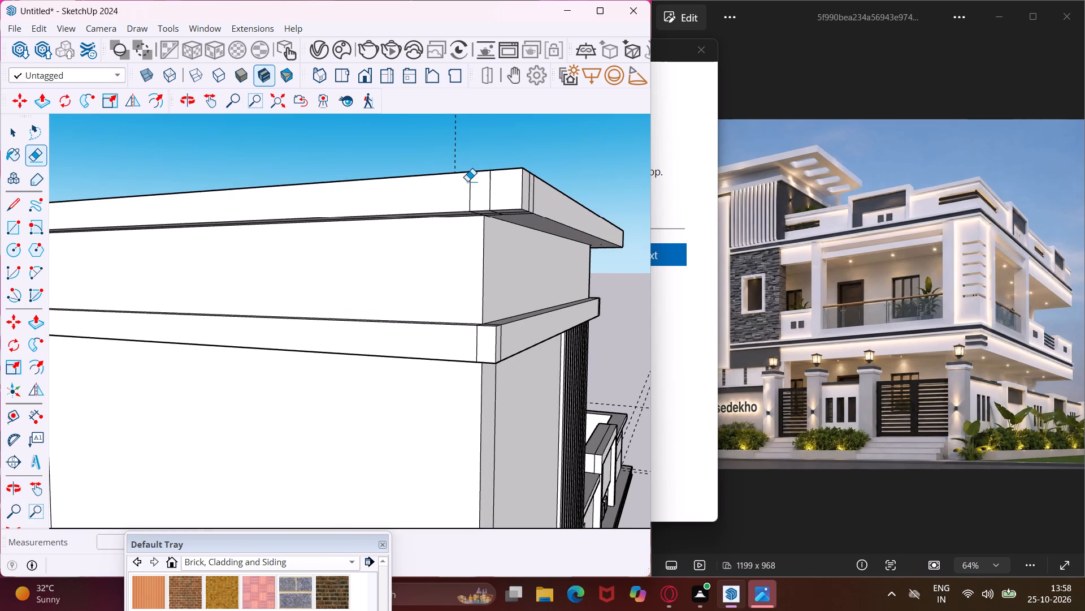
pyautogui.moveTo(467, 181); pyautogui.dragTo(501, 191)
pyautogui.moveTo(528, 193); pyautogui.dragTo(416, 221, button='middle')
pyautogui.moveTo(407, 214); pyautogui.dragTo(440, 207)
# Erase the leftover crossing lines on the underside of the tower's roof slab at the corner away from the vertical strips.
pyautogui.moveTo(434, 215); pyautogui.dragTo(441, 244, button='middle')
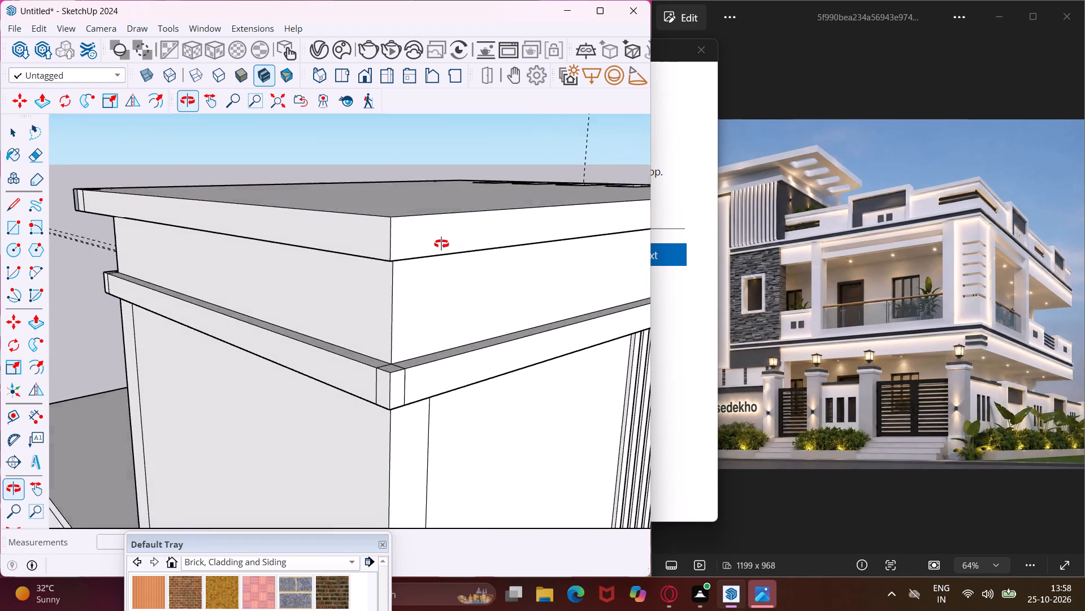
pyautogui.moveTo(441, 244); pyautogui.dragTo(512, 121, button='middle')
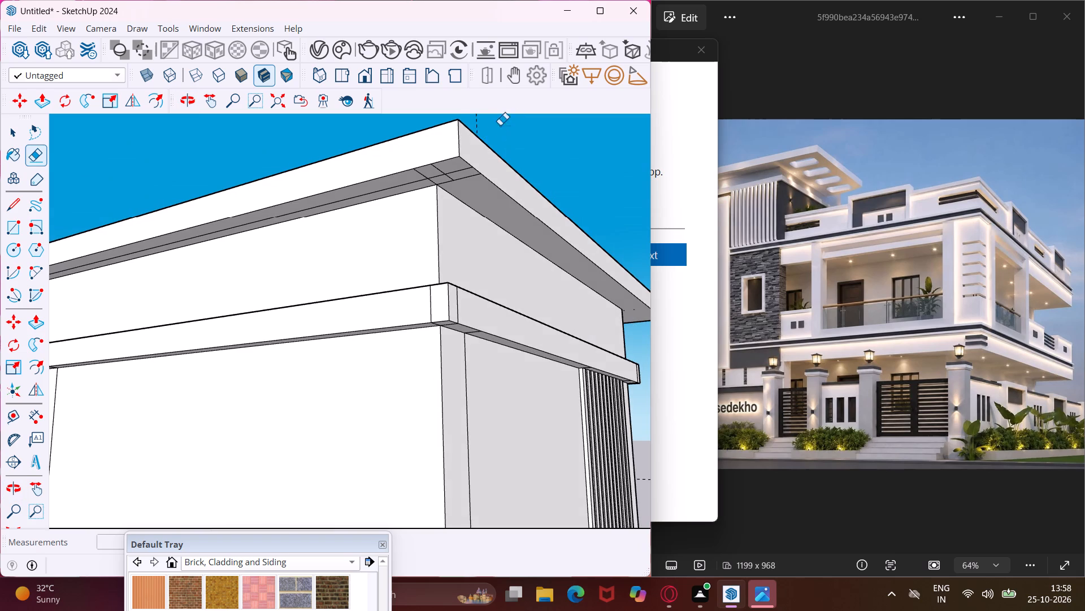
pyautogui.scroll(13, 470, 144)
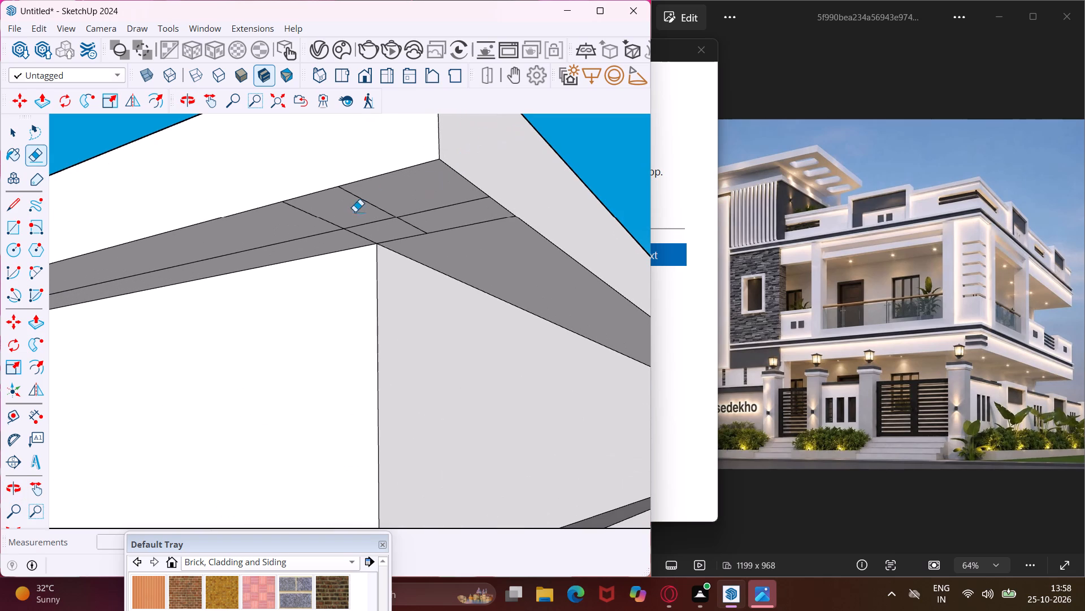
pyautogui.moveTo(315, 225); pyautogui.dragTo(424, 223)
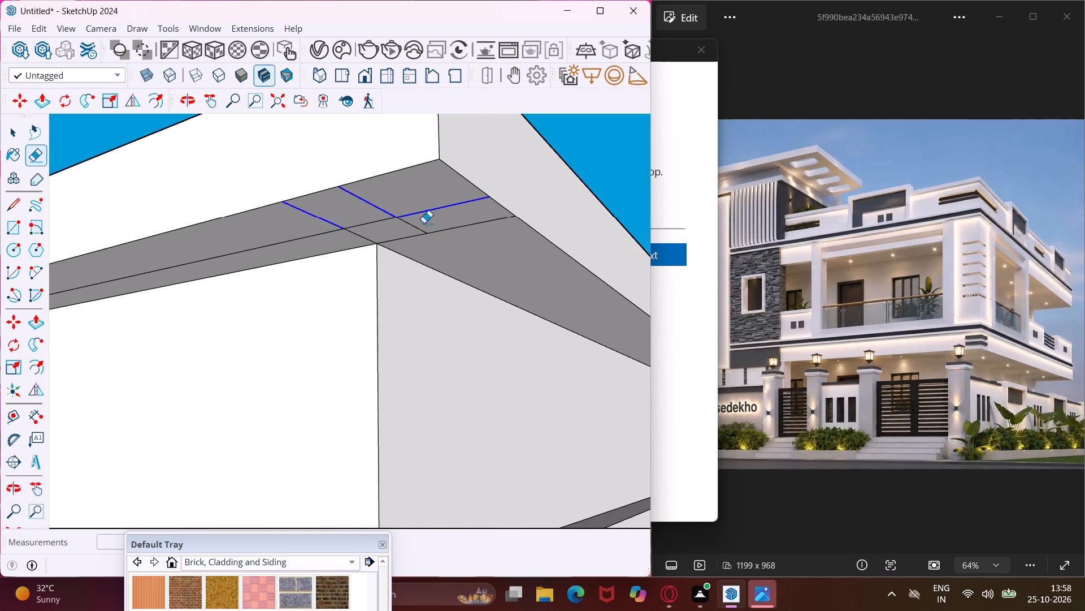
pyautogui.moveTo(424, 223); pyautogui.dragTo(446, 235)
pyautogui.moveTo(427, 226); pyautogui.dragTo(401, 220)
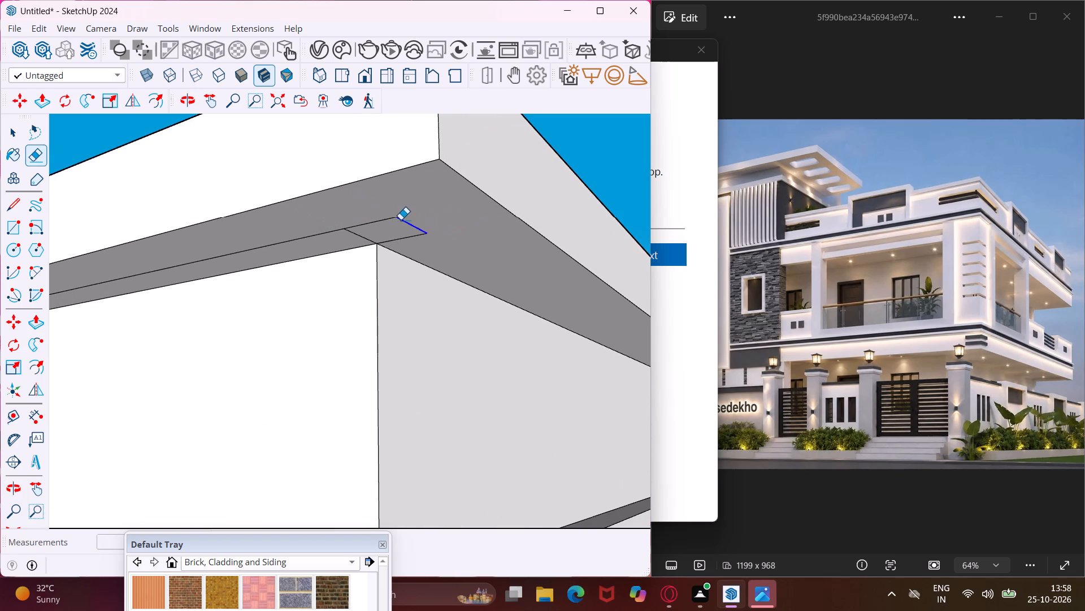
pyautogui.moveTo(401, 220); pyautogui.dragTo(324, 234)
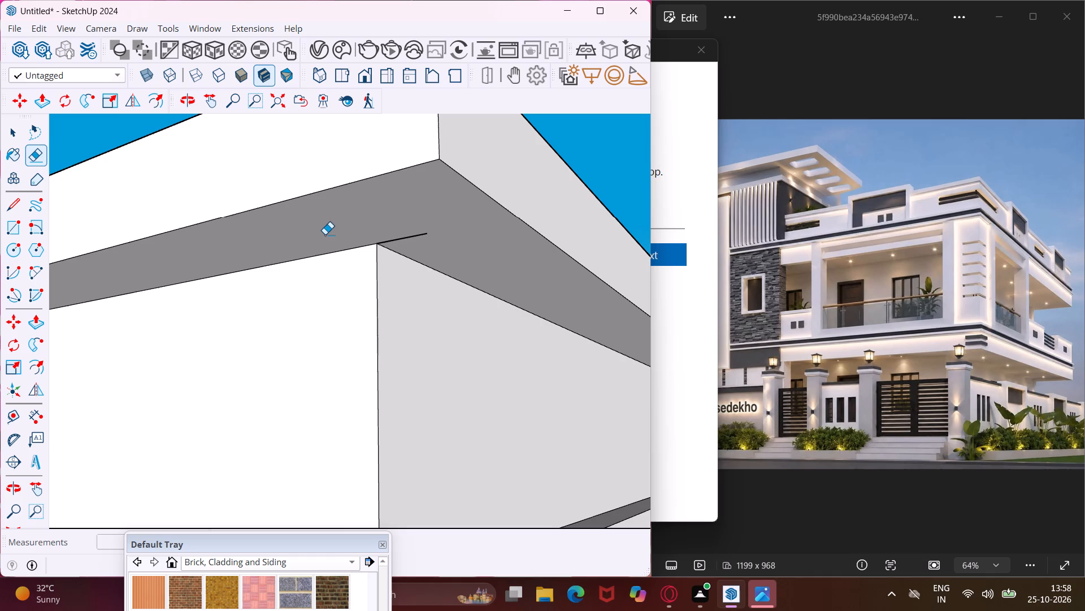
pyautogui.click(405, 239)
pyautogui.scroll(-6, 433, 234)
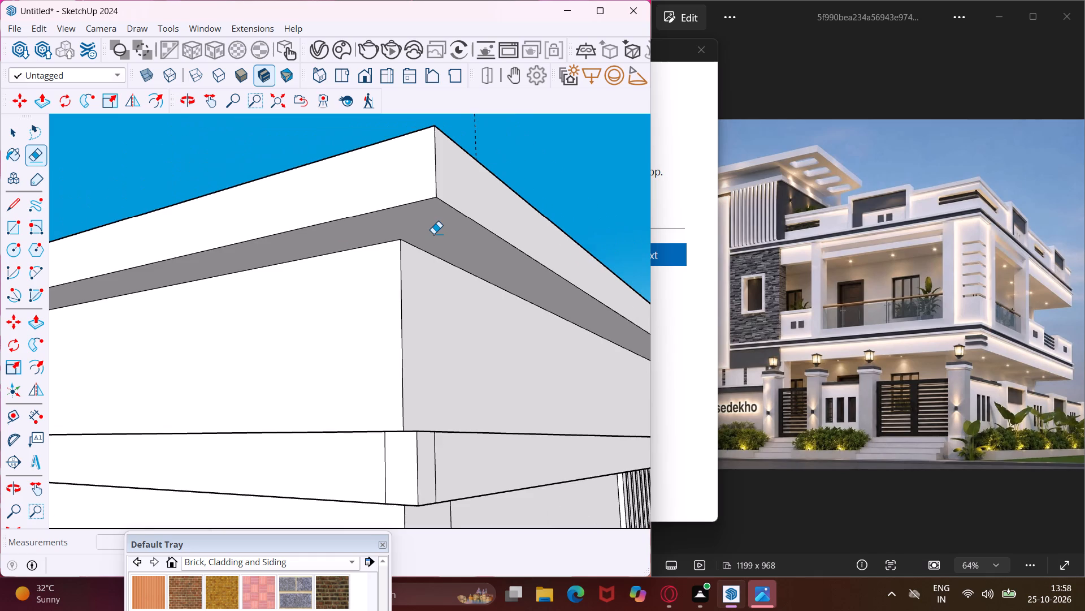
# Erase the leftover lines on the top and both outer faces of the band below the roof slab at the same corner.
pyautogui.scroll(-5, 433, 234)
pyautogui.moveTo(436, 234); pyautogui.dragTo(474, 375, button='middle')
pyautogui.scroll(5, 443, 514)
pyautogui.moveTo(457, 521); pyautogui.dragTo(481, 481, button='middle')
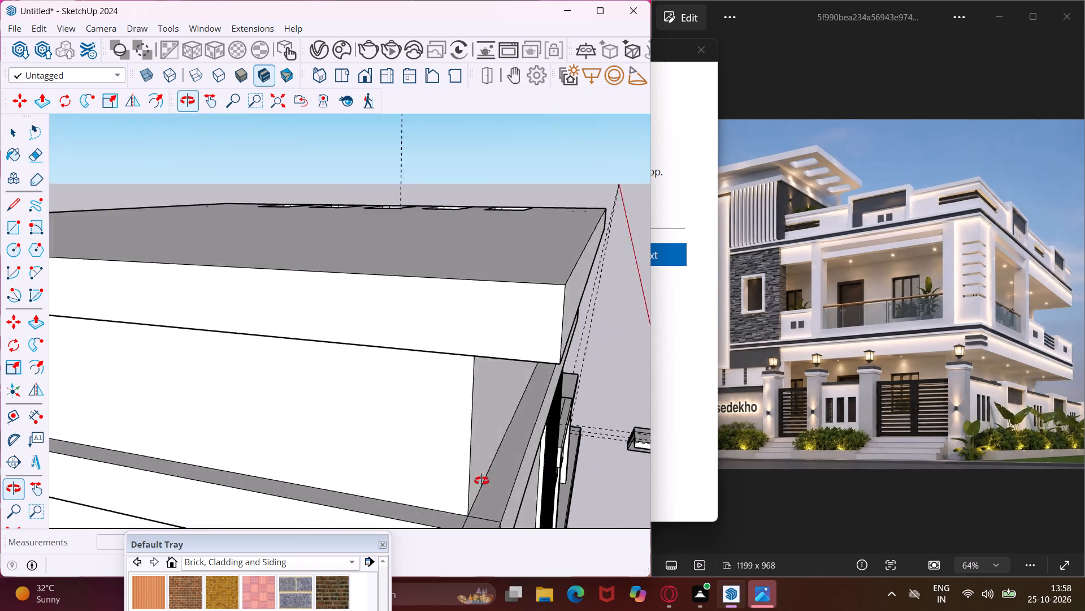
pyautogui.moveTo(481, 481); pyautogui.dragTo(499, 453, button='middle')
pyautogui.scroll(5, 489, 496)
pyautogui.scroll(-5, 491, 500)
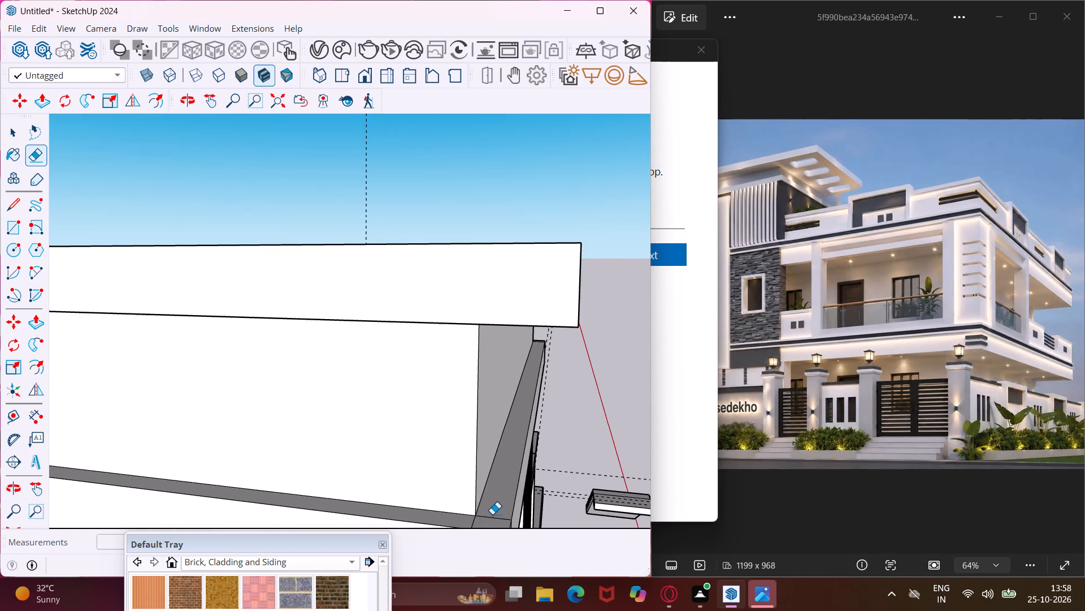
pyautogui.click(492, 514)
pyautogui.click(488, 519)
pyautogui.moveTo(470, 525); pyautogui.dragTo(476, 526)
pyautogui.moveTo(488, 511); pyautogui.dragTo(501, 394, button='middle')
pyautogui.scroll(-5, 501, 386)
pyautogui.scroll(4, 498, 476)
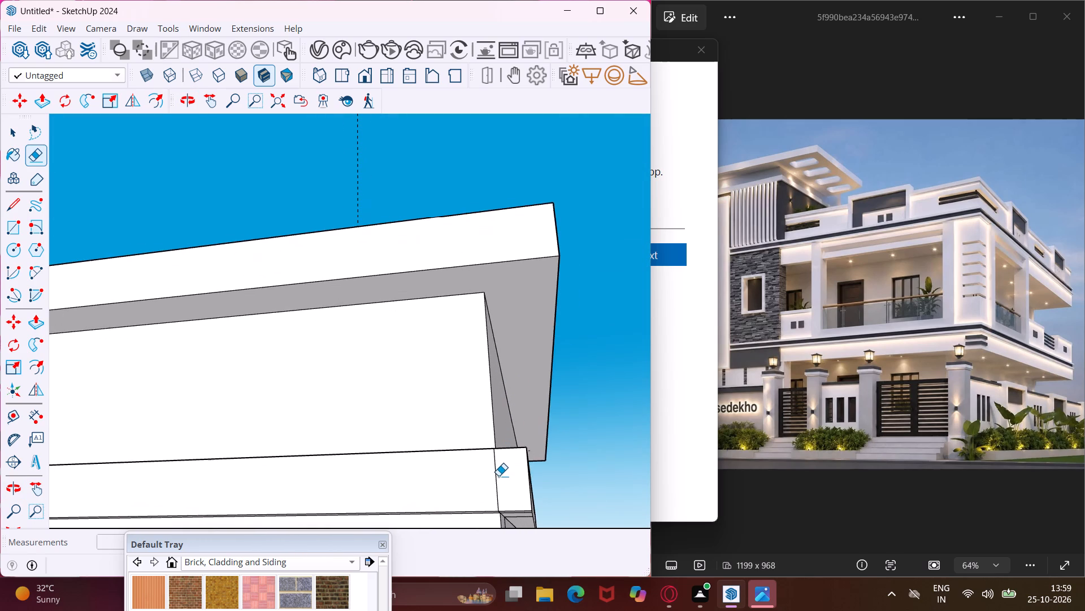
pyautogui.click(492, 476)
pyautogui.click(498, 477)
pyautogui.moveTo(497, 478); pyautogui.dragTo(489, 480)
pyautogui.moveTo(489, 480); pyautogui.dragTo(488, 480)
pyautogui.moveTo(489, 481); pyautogui.dragTo(504, 486)
pyautogui.moveTo(507, 479); pyautogui.dragTo(341, 484, button='middle')
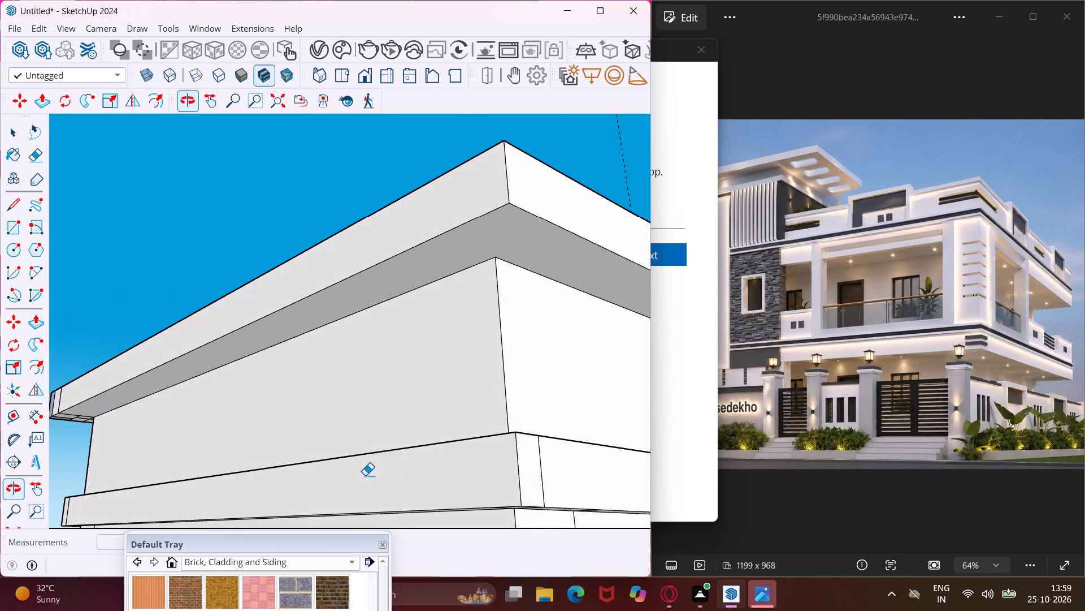
pyautogui.moveTo(537, 472); pyautogui.dragTo(557, 470)
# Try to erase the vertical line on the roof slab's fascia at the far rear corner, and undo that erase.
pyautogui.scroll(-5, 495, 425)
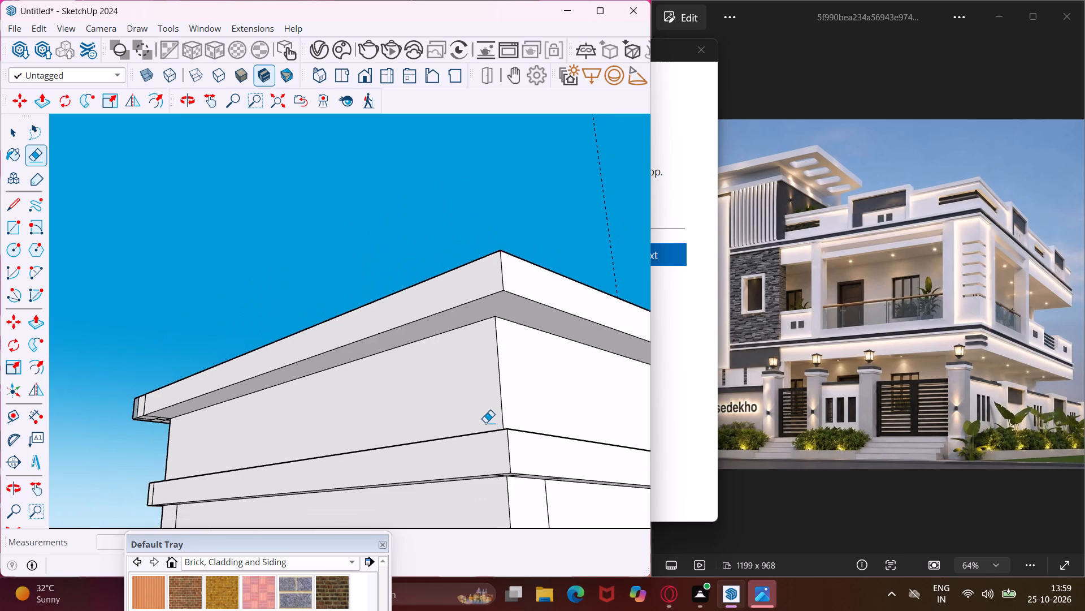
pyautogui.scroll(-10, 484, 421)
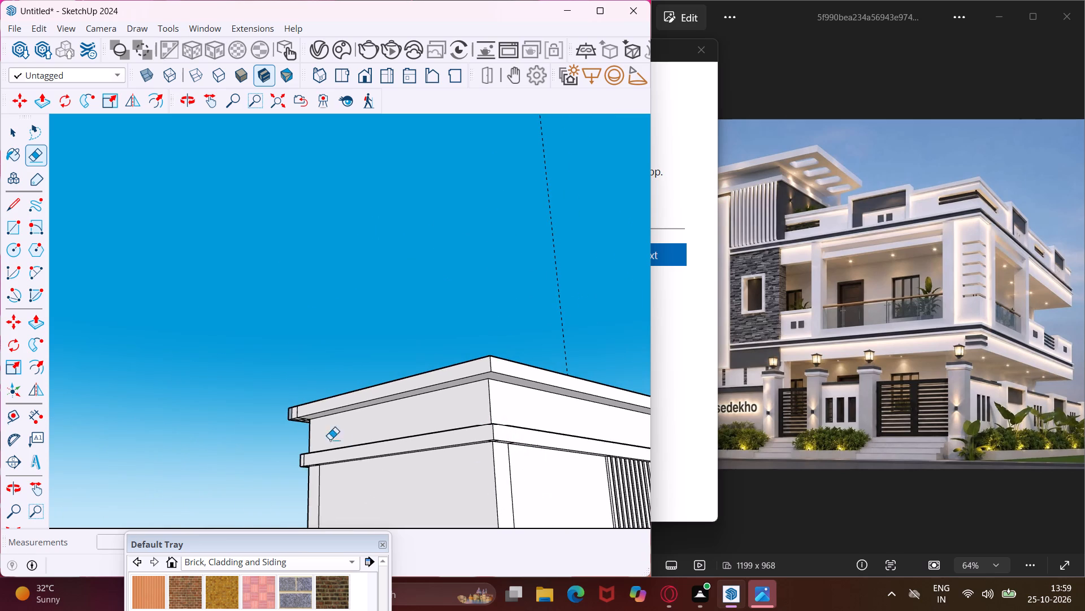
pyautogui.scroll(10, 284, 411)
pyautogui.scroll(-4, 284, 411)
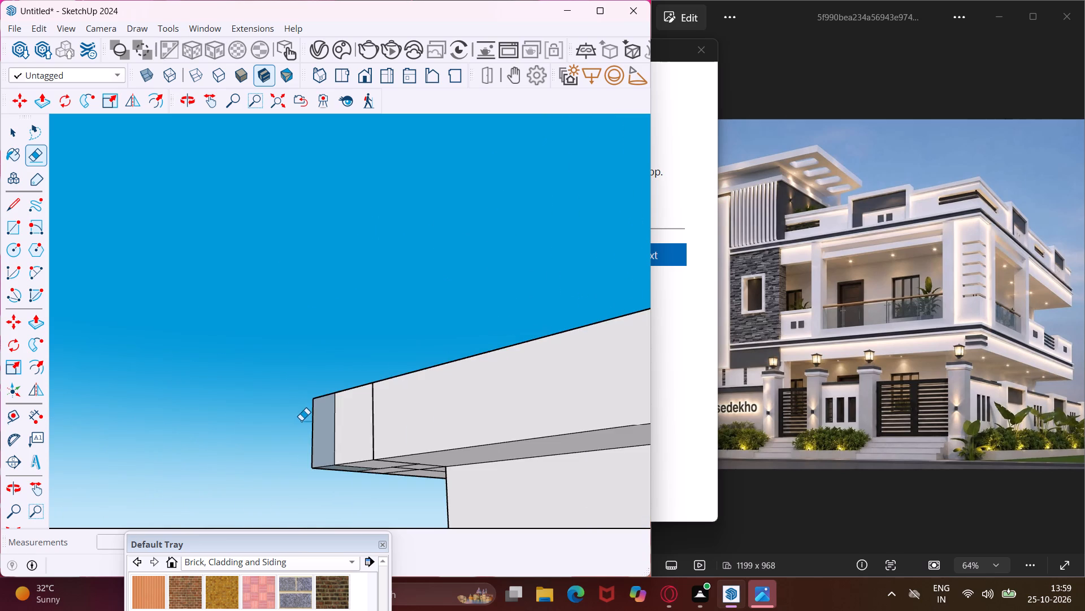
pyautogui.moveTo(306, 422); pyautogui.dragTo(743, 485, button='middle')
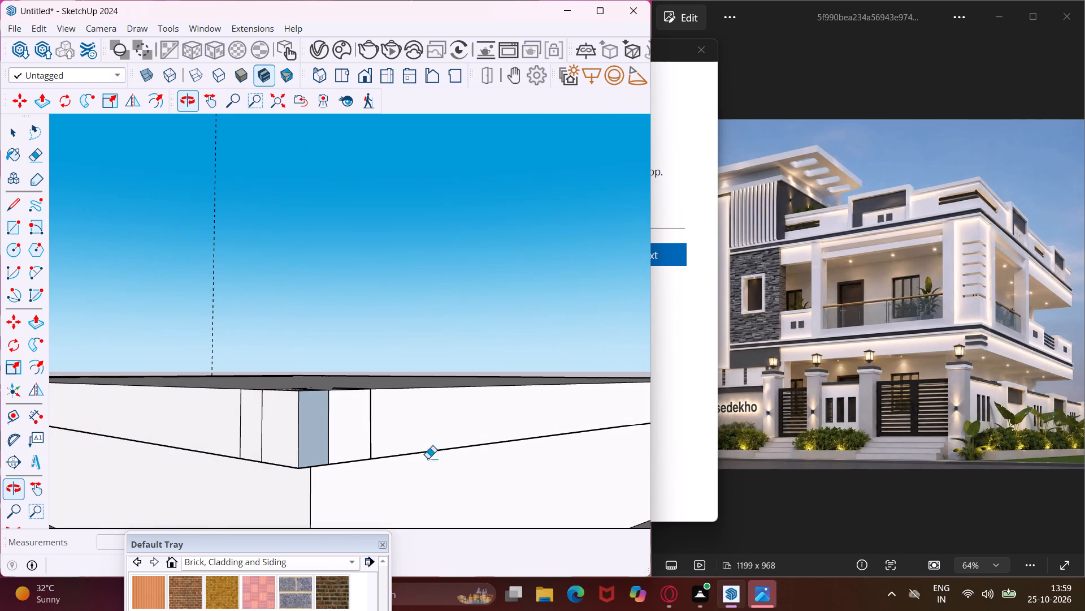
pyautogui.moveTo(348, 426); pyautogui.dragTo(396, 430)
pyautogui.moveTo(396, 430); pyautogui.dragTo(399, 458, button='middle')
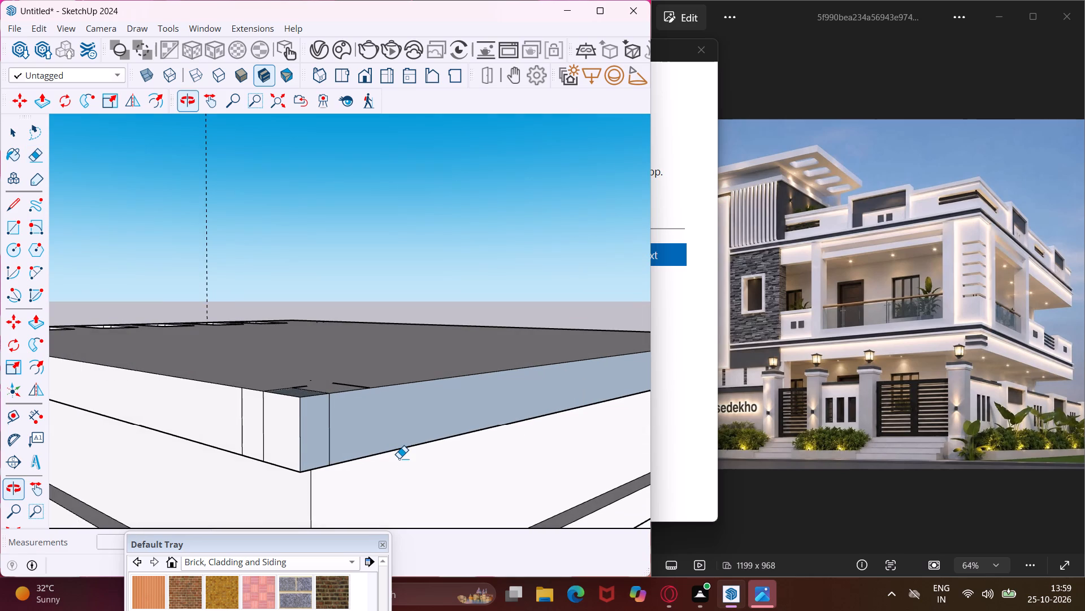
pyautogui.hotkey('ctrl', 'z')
# Erase the short stray lines on top of the roof slab's rear corner and the two vertical lines on its adjoining fascia.
pyautogui.moveTo(382, 380); pyautogui.dragTo(382, 488, button='middle')
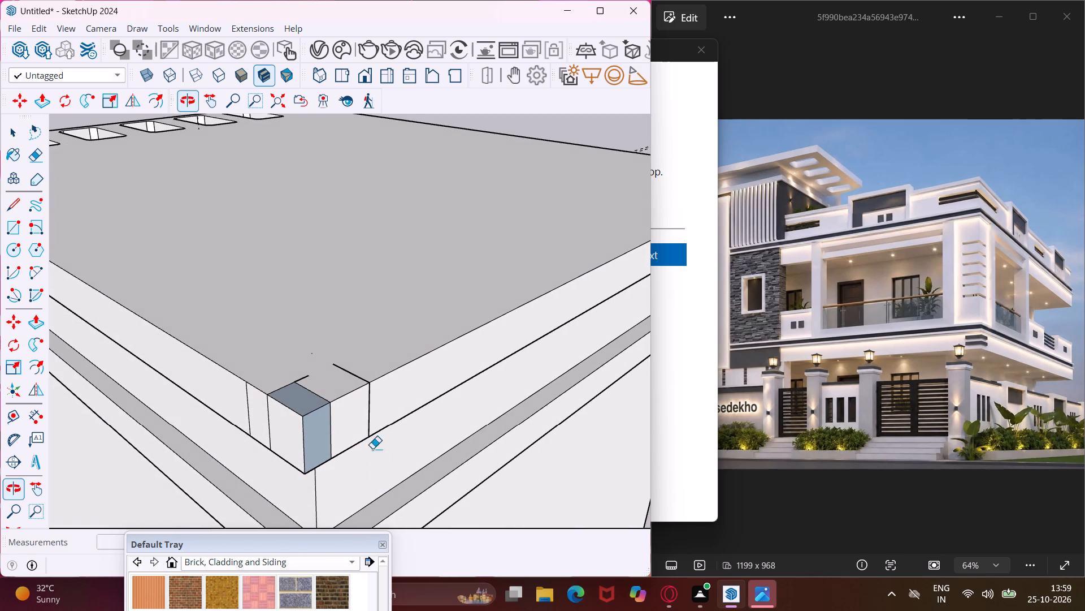
pyautogui.moveTo(349, 376); pyautogui.dragTo(372, 362)
pyautogui.moveTo(296, 372); pyautogui.dragTo(305, 395)
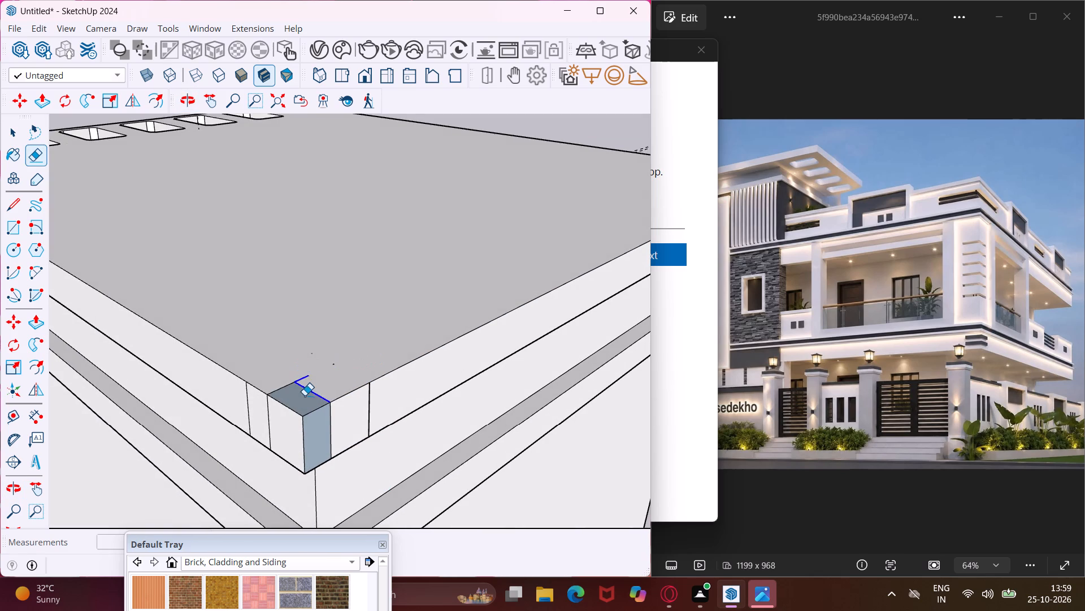
pyautogui.moveTo(305, 395); pyautogui.dragTo(305, 397)
pyautogui.moveTo(289, 380); pyautogui.dragTo(289, 391)
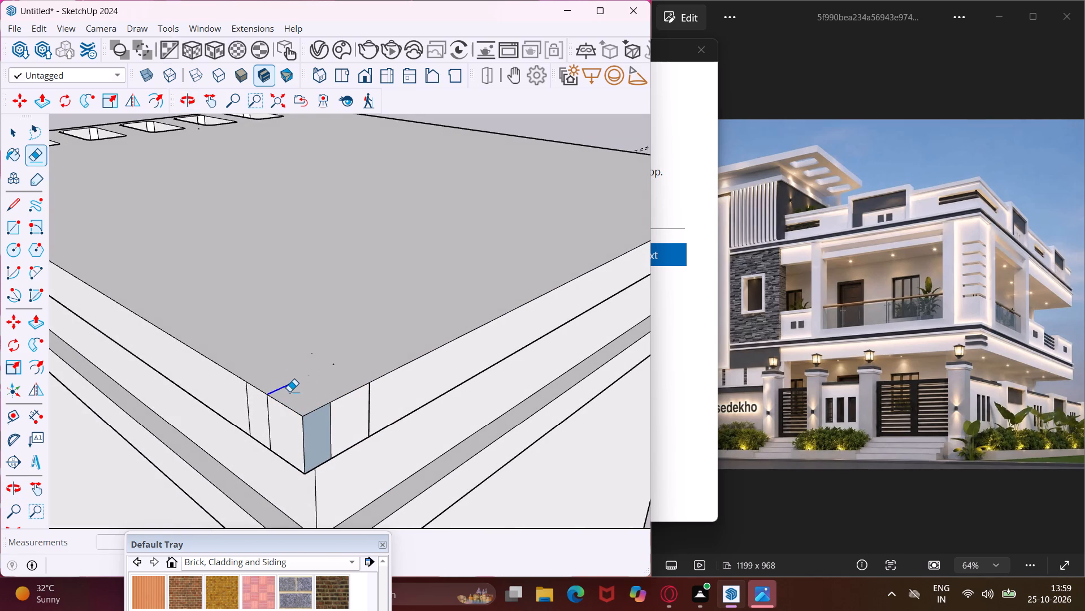
pyautogui.moveTo(289, 391); pyautogui.dragTo(289, 393)
pyautogui.moveTo(293, 393); pyautogui.dragTo(371, 400, button='middle')
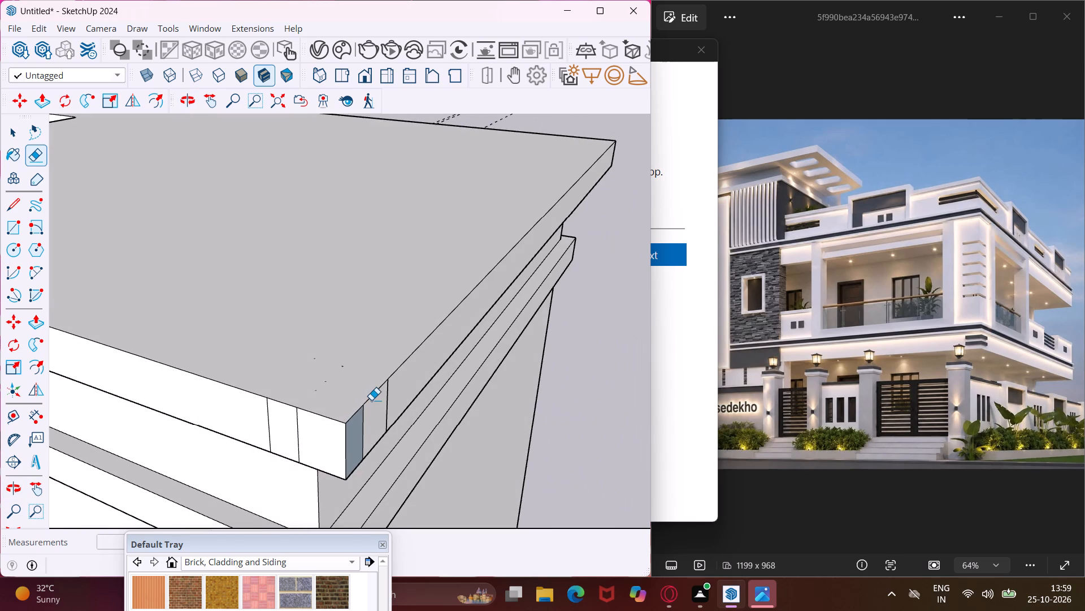
pyautogui.moveTo(264, 414); pyautogui.dragTo(321, 434)
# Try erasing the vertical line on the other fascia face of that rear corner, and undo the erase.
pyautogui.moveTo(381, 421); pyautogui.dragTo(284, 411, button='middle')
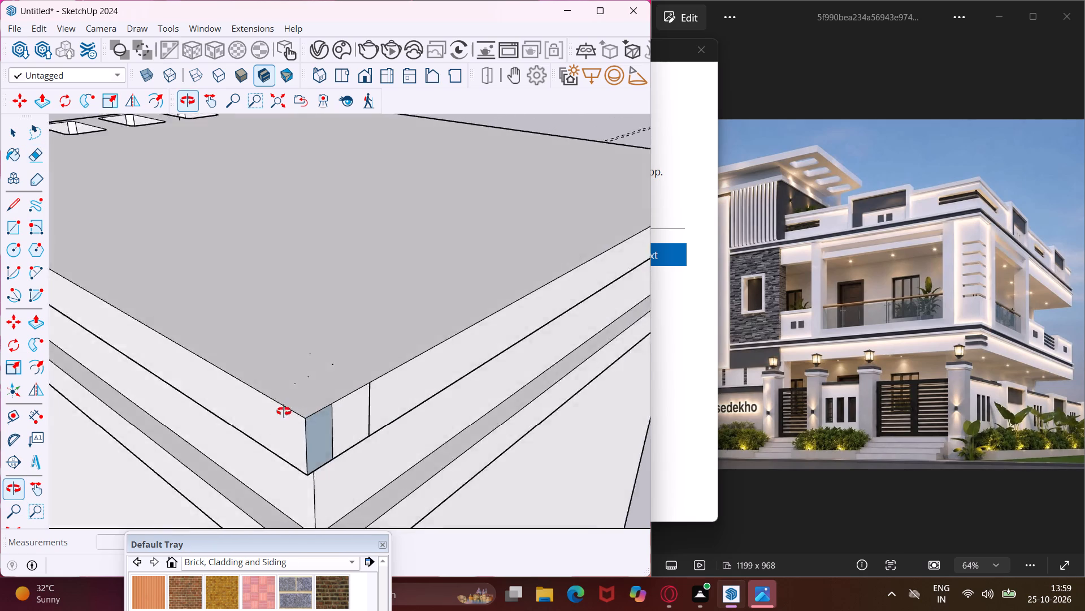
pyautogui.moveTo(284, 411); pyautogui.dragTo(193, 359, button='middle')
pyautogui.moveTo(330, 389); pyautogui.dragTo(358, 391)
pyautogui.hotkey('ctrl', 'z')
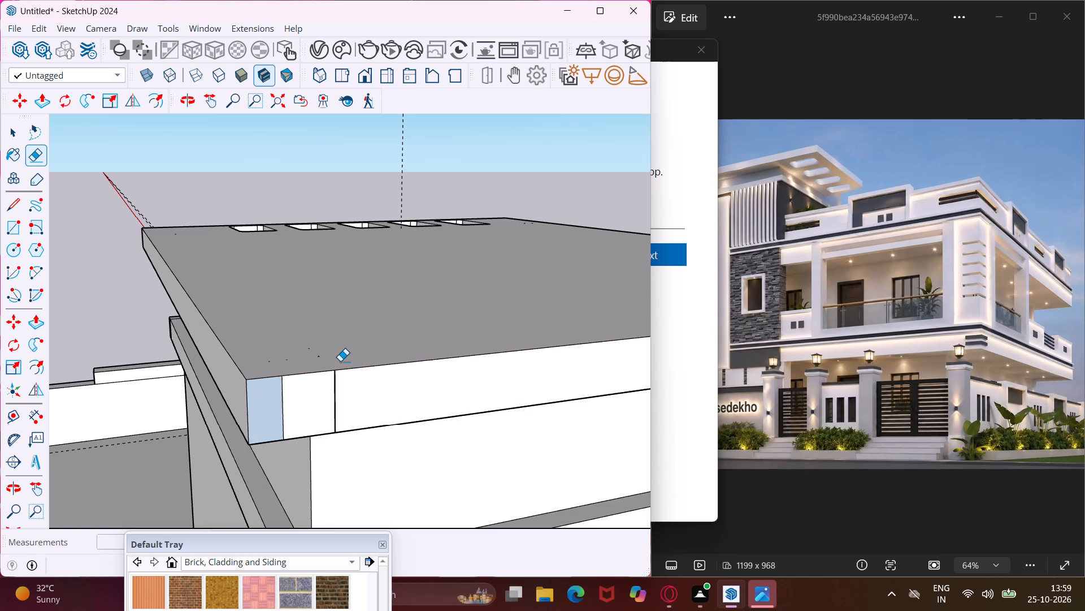
# Examine the tower from several sides and compare its front wall below the vertical strips with the villa reference image.
pyautogui.scroll(-11, 305, 348)
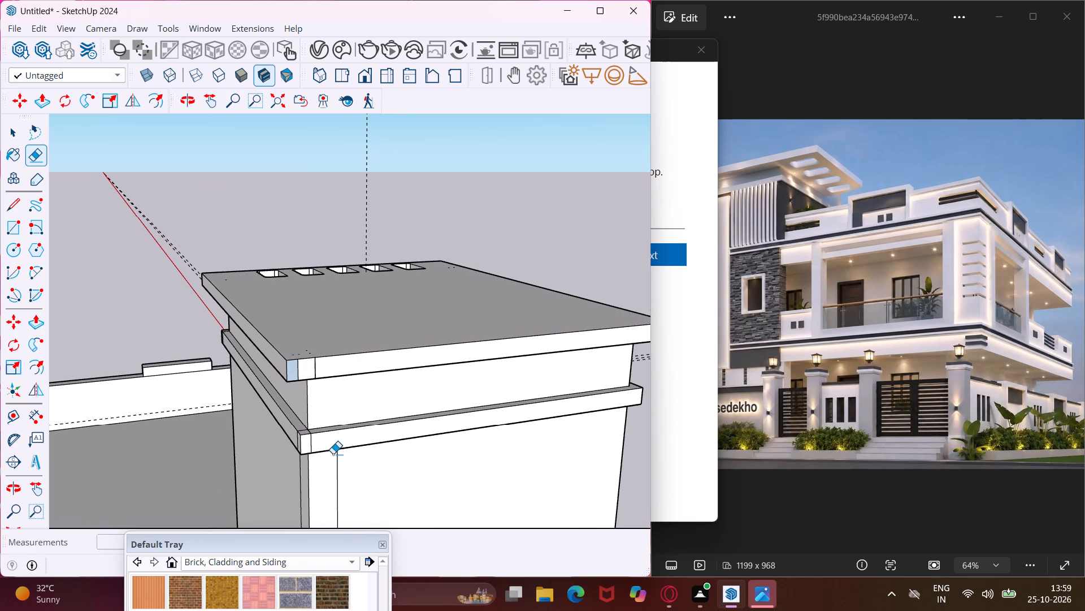
pyautogui.moveTo(332, 451); pyautogui.dragTo(315, 354, button='middle')
pyautogui.scroll(-5, 335, 366)
pyautogui.moveTo(430, 369); pyautogui.dragTo(379, 379, button='middle')
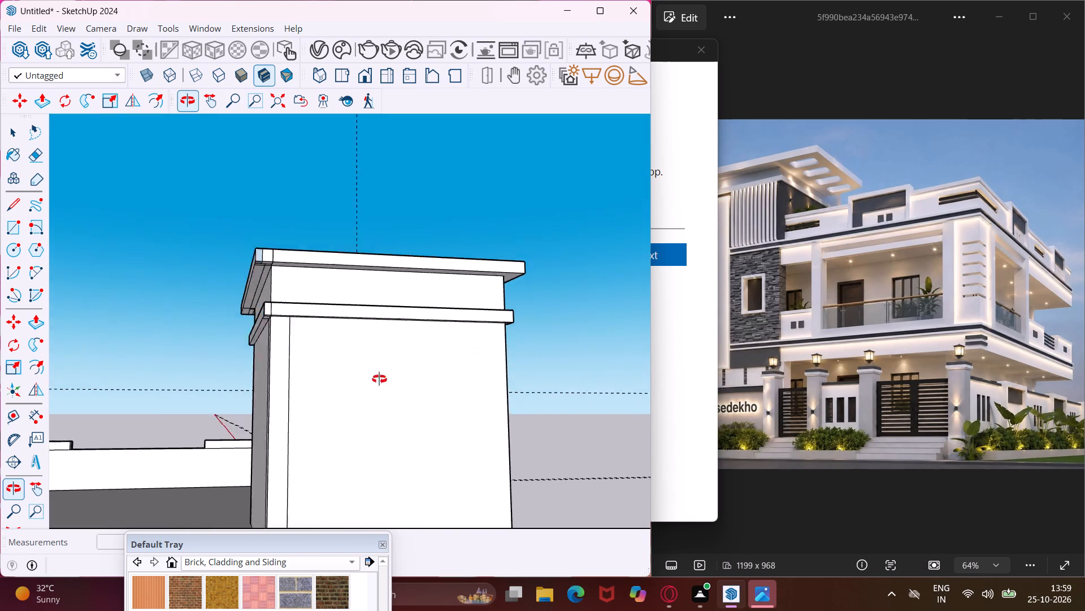
pyautogui.moveTo(379, 379); pyautogui.dragTo(105, 407, button='middle')
pyautogui.scroll(-5, 235, 408)
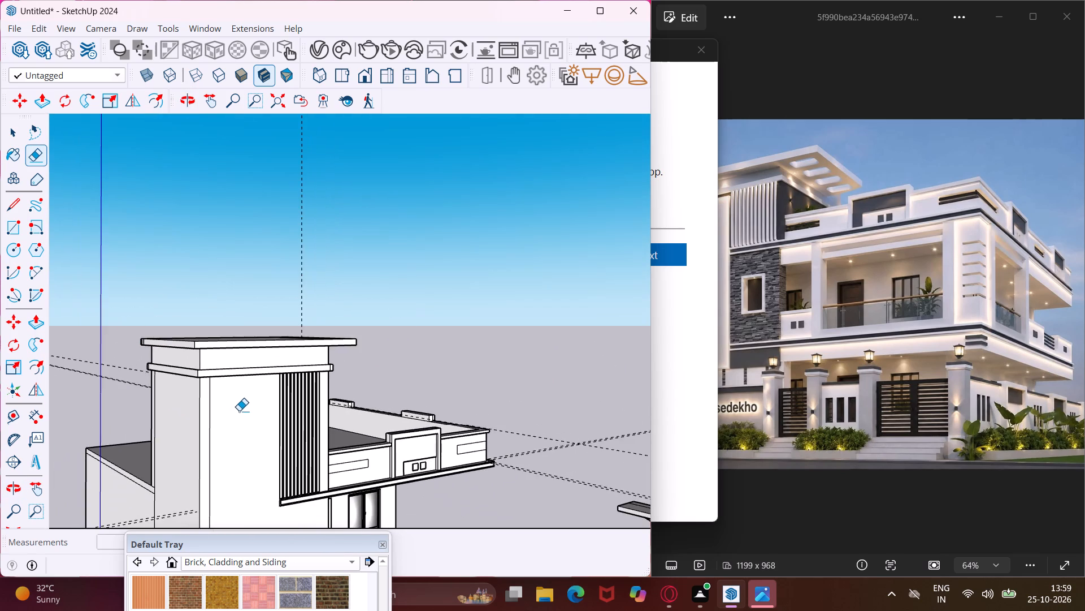
pyautogui.moveTo(239, 411); pyautogui.dragTo(222, 361, button='middle')
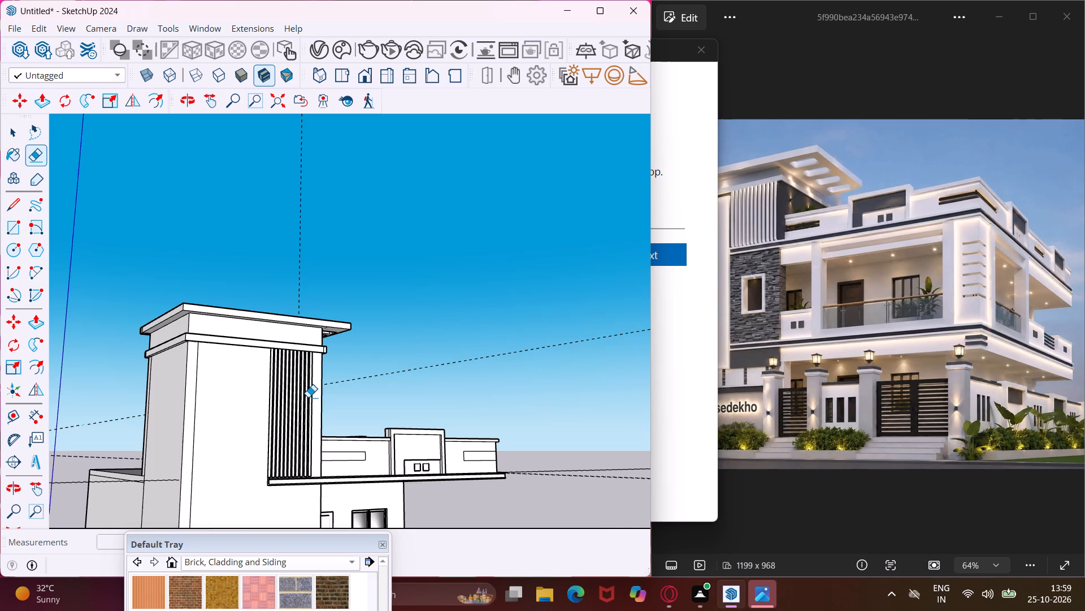
pyautogui.scroll(-4, 315, 407)
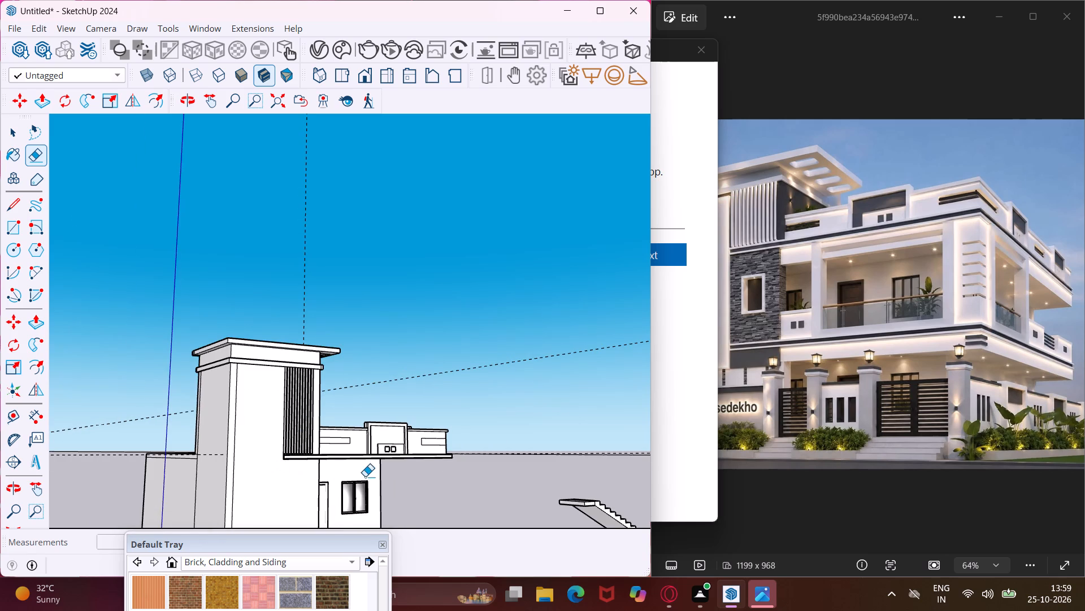
pyautogui.press('Escape')
pyautogui.press('space')
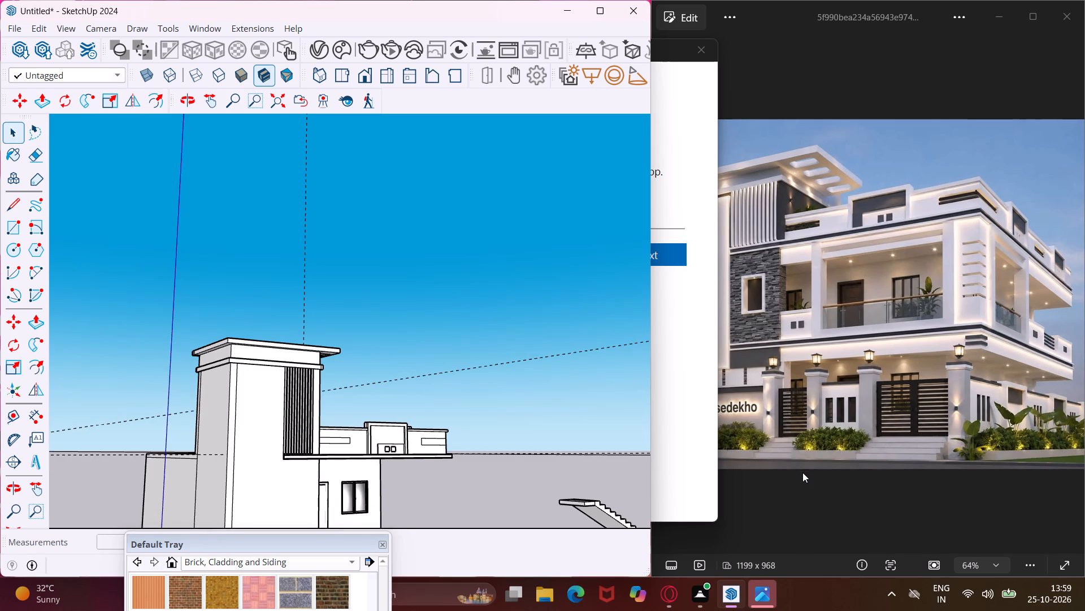
pyautogui.click(811, 455)
pyautogui.scroll(-4, 405, 440)
pyautogui.moveTo(401, 440); pyautogui.dragTo(246, 405, button='middle')
pyautogui.scroll(-4, 246, 405)
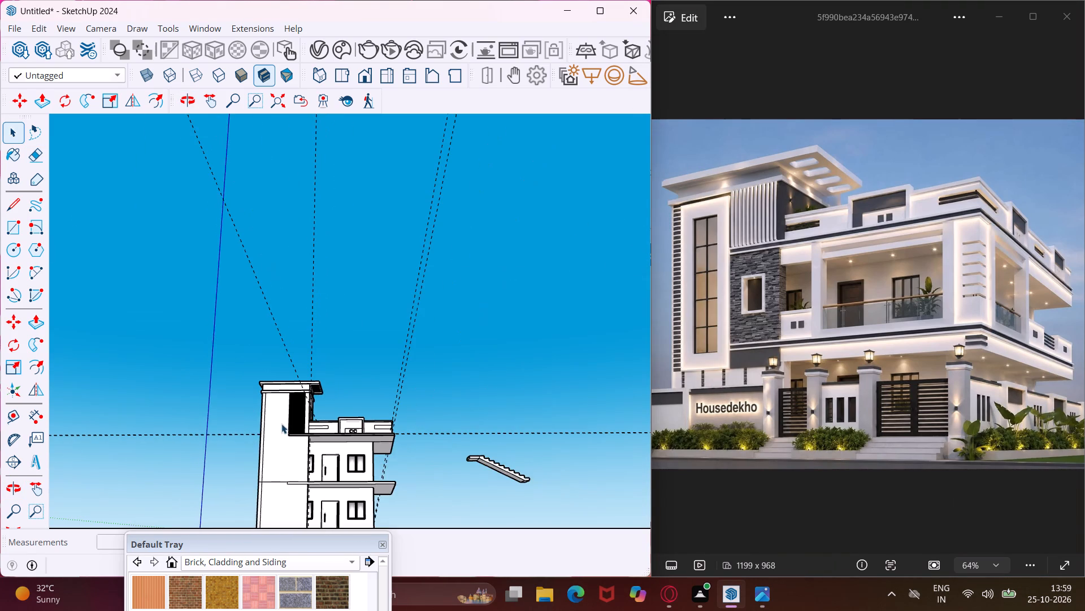
pyautogui.moveTo(281, 424); pyautogui.dragTo(288, 545, button='middle')
pyautogui.scroll(4, 277, 473)
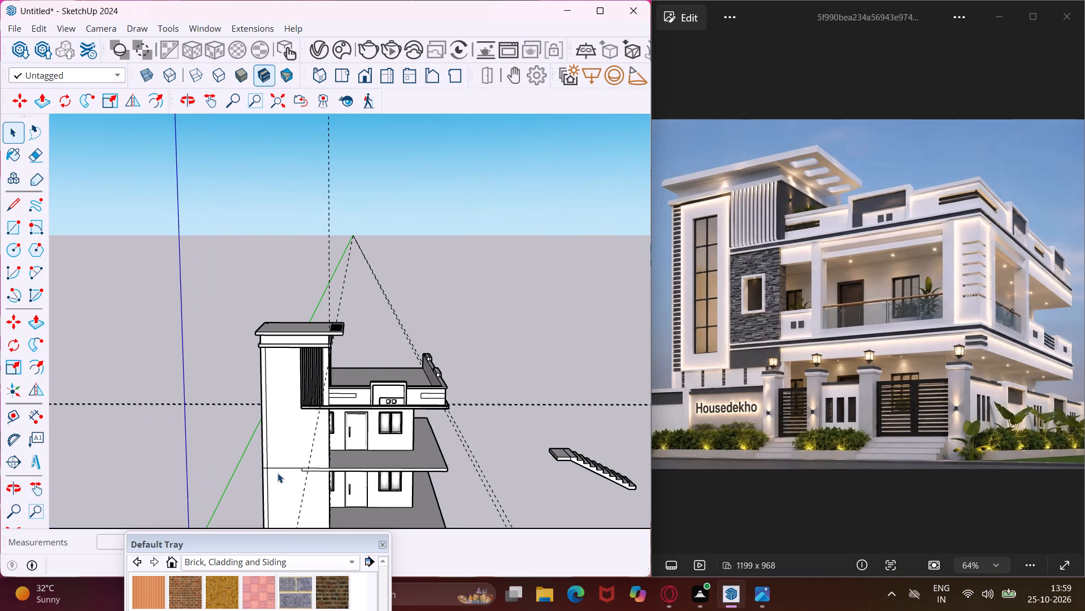
pyautogui.scroll(9, 277, 473)
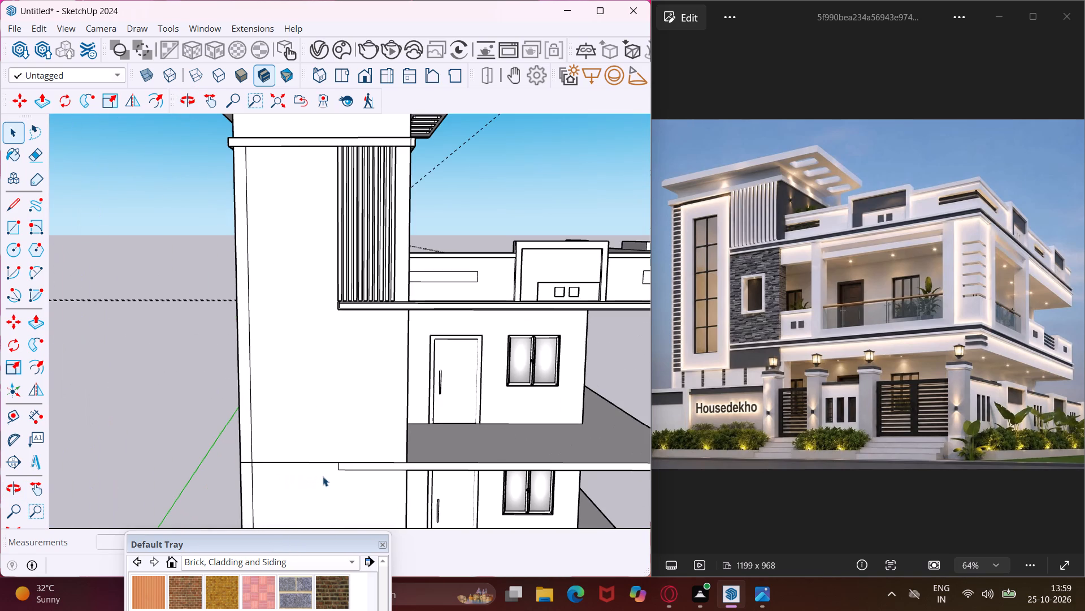
pyautogui.scroll(5, 323, 476)
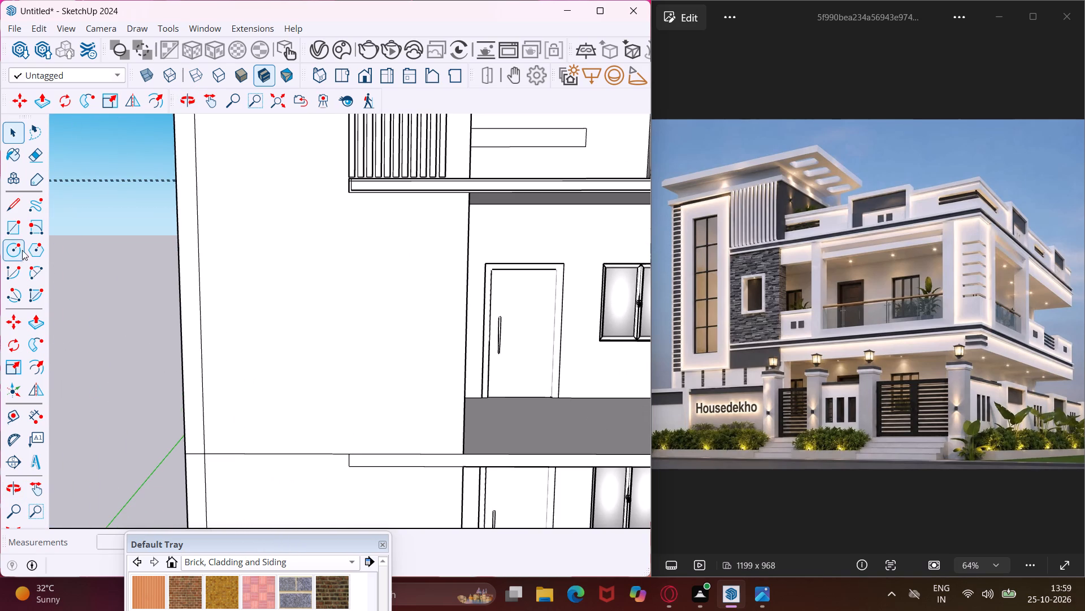
# Draw a 1" by 1" square in the upper corner of the lower floor slab's fascia end on the tower's front wall.
pyautogui.click(19, 222)
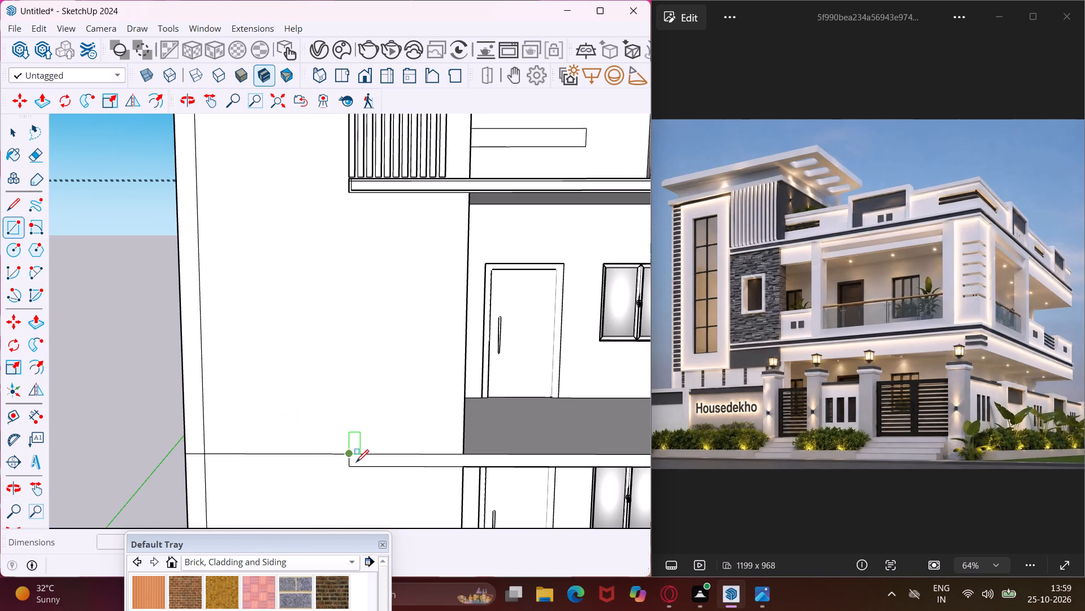
pyautogui.scroll(15, 357, 463)
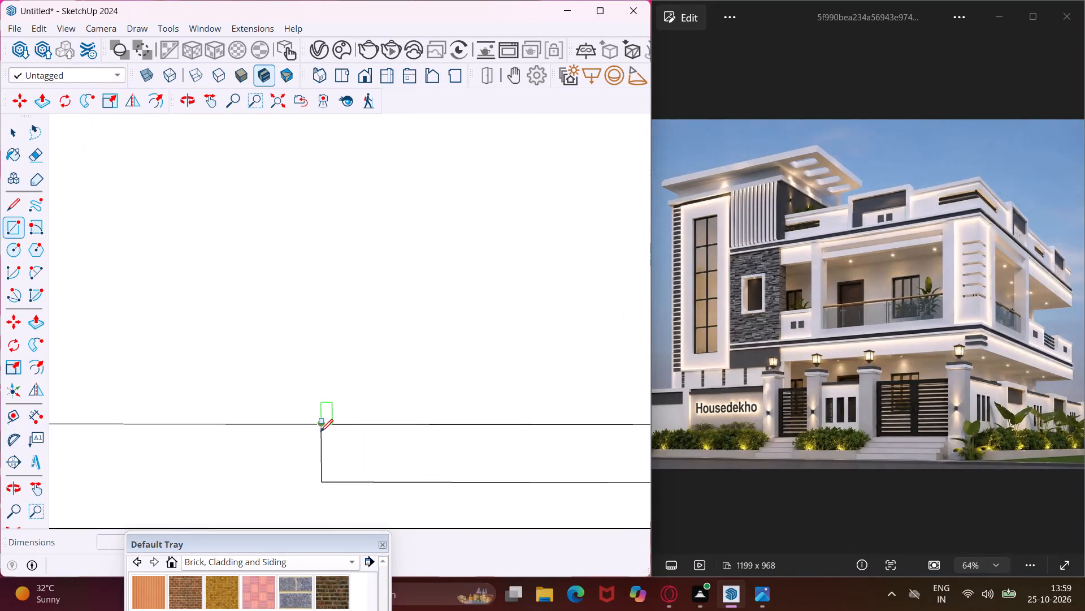
pyautogui.click(320, 426)
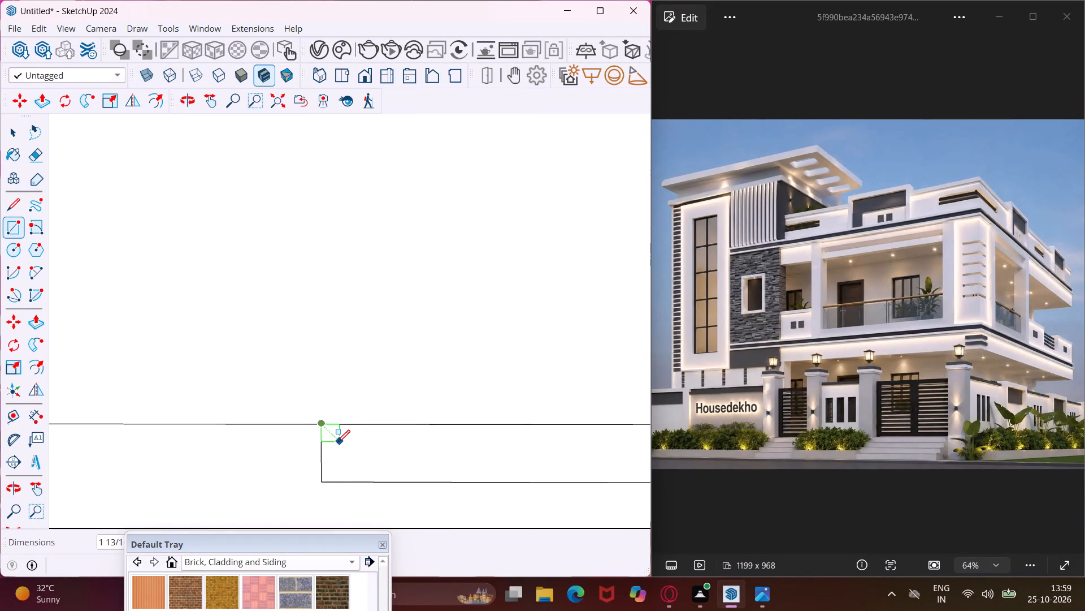
pyautogui.click(337, 442)
pyautogui.press('1')
pyautogui.hotkey('shift', '"')
pyautogui.press(',')
pyautogui.write('1"')
pyautogui.press('Return')
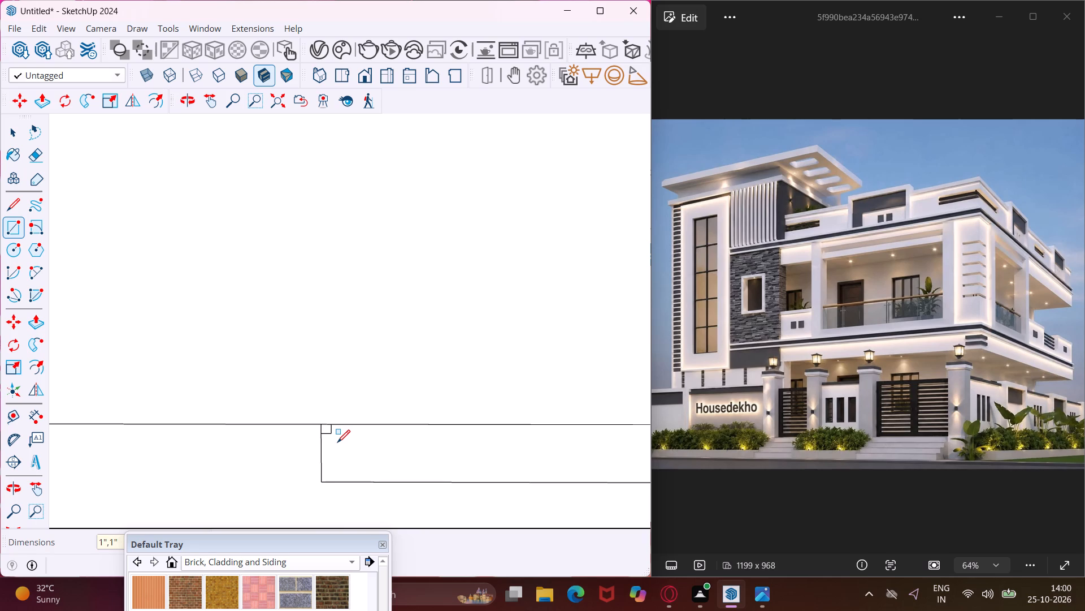
pyautogui.press('Escape')
pyautogui.press('space')
# Push/pull the small square outward by 7/16", matching the face of the band beneath the tower's vertical strips.
pyautogui.scroll(4, 329, 437)
pyautogui.click(326, 424)
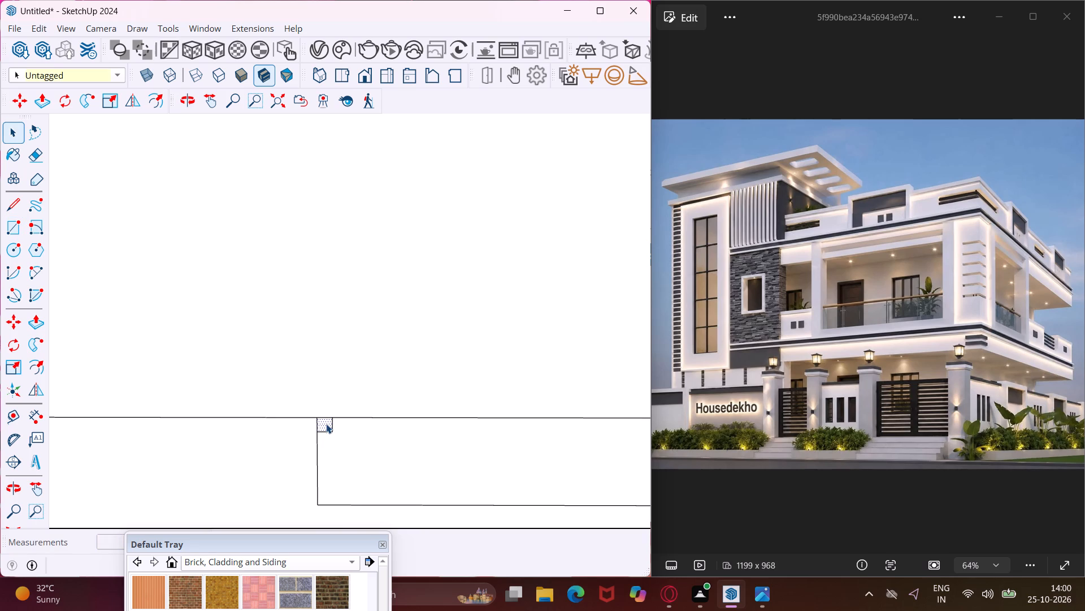
pyautogui.press('p')
pyautogui.click(326, 424)
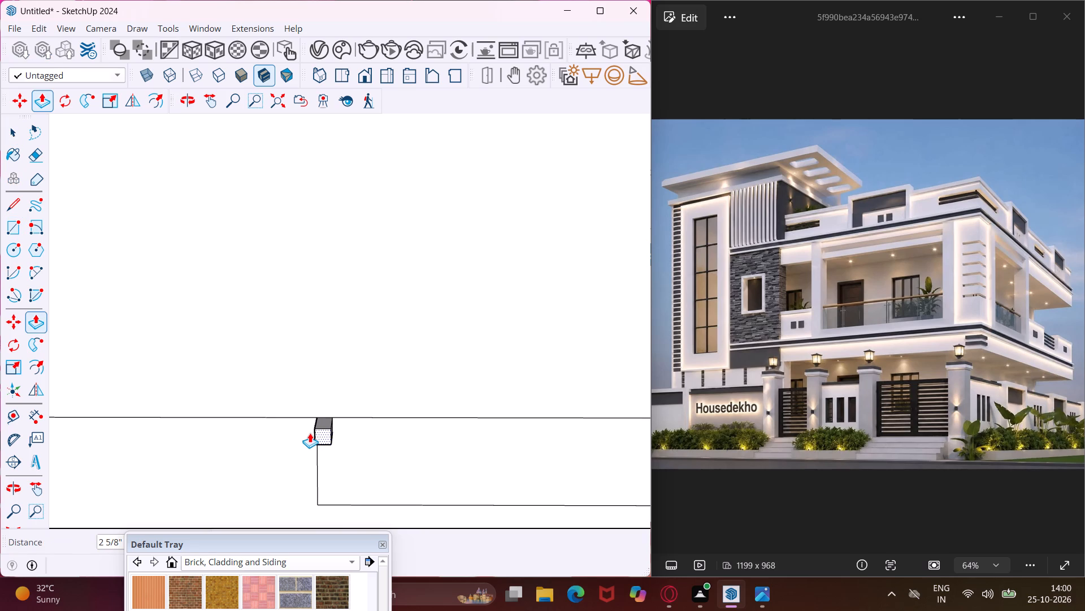
pyautogui.scroll(-18, 310, 433)
pyautogui.scroll(-3, 310, 433)
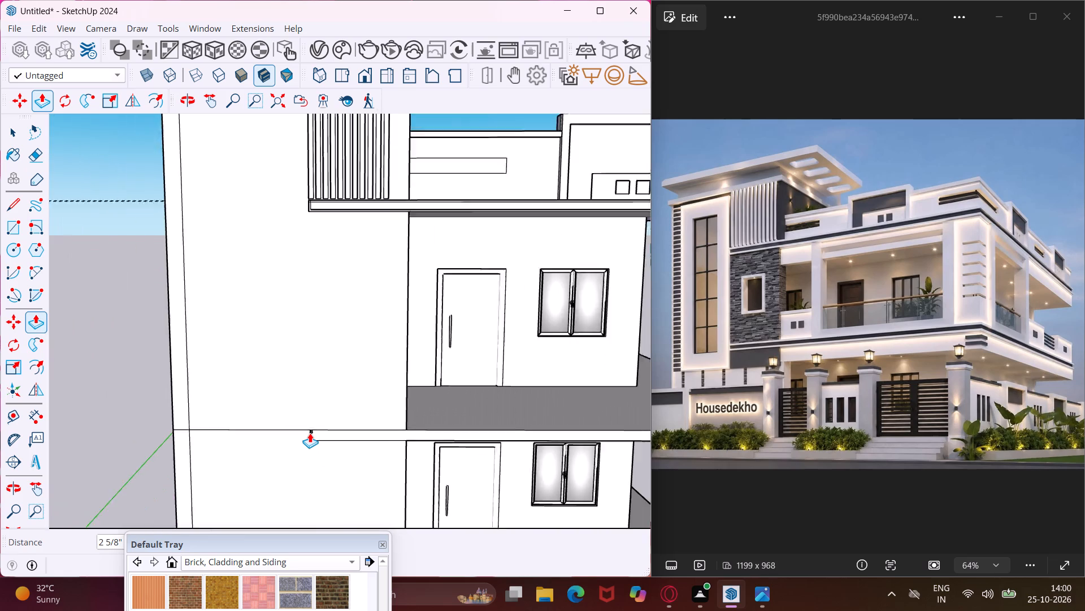
pyautogui.scroll(-5, 310, 433)
pyautogui.scroll(3, 311, 264)
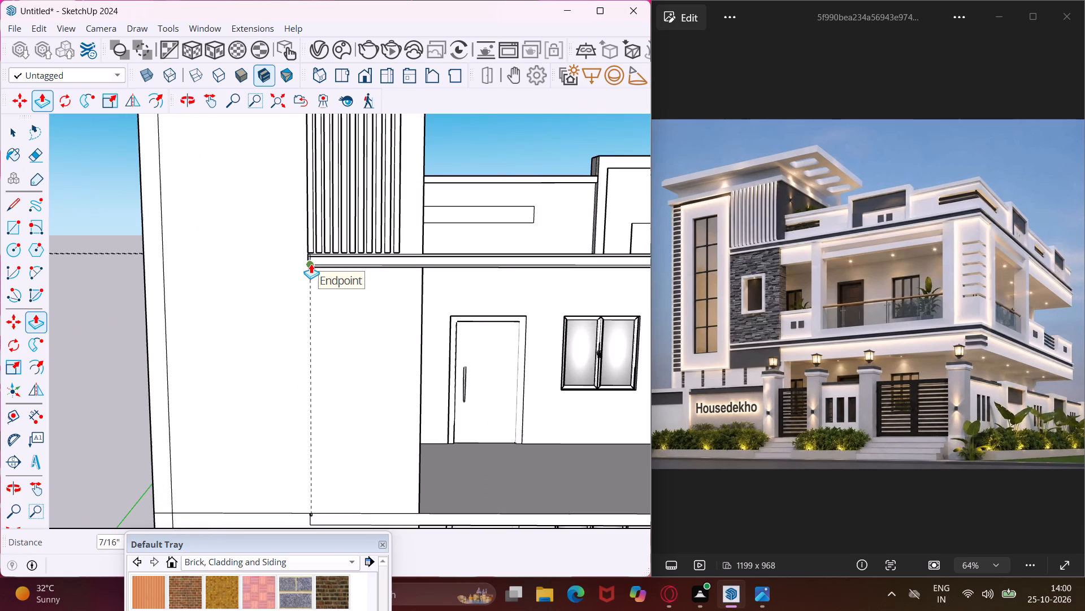
pyautogui.scroll(1, 311, 264)
pyautogui.click(311, 264)
pyautogui.moveTo(319, 521); pyautogui.dragTo(332, 453, button='middle')
pyautogui.press('Escape')
pyautogui.press('space')
# Use Follow Me to run the small square's profile around the lower slab's front and side fascia faces.
pyautogui.scroll(5, 303, 484)
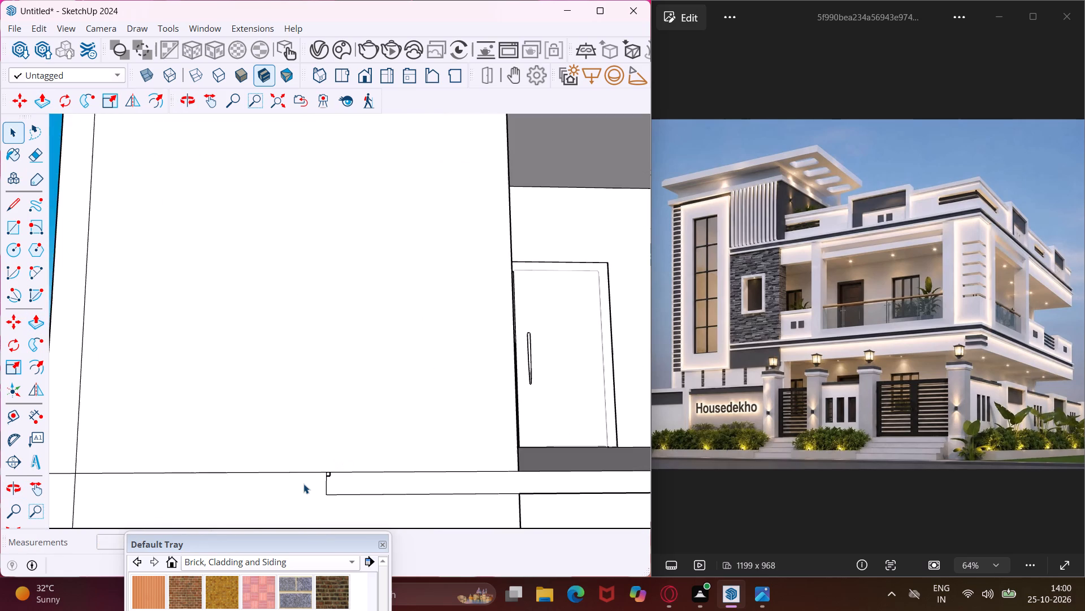
pyautogui.scroll(14, 303, 484)
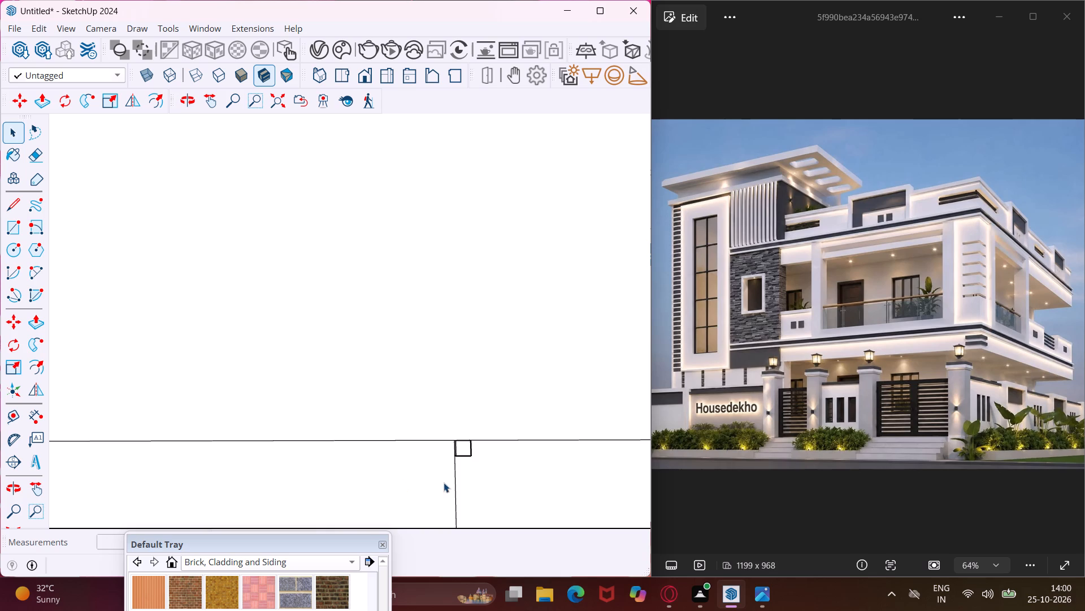
pyautogui.moveTo(444, 483); pyautogui.dragTo(271, 445, button='middle')
pyautogui.scroll(-8, 261, 438)
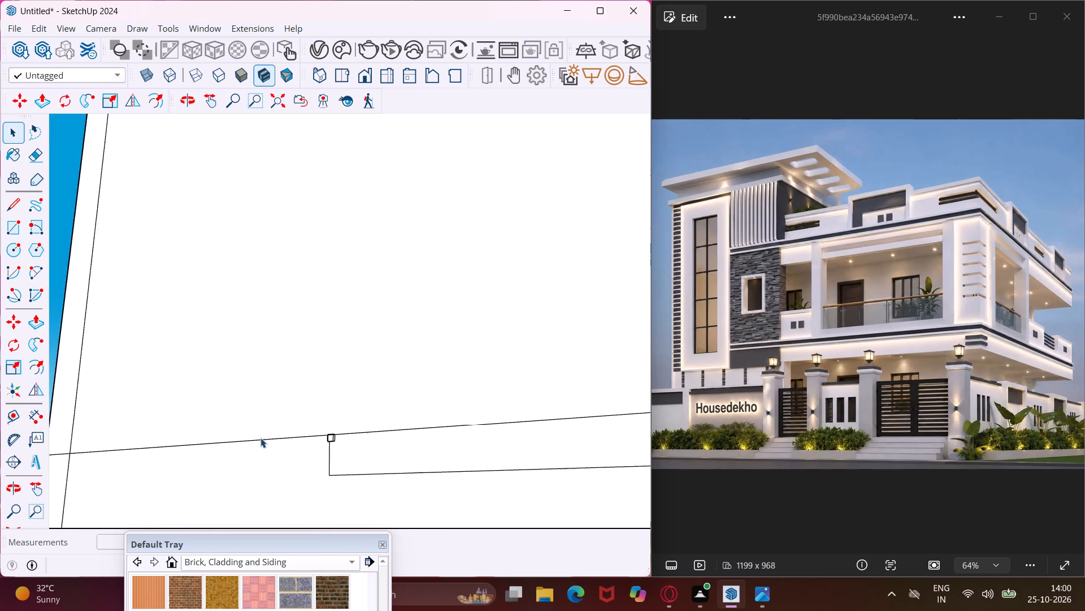
pyautogui.scroll(-8, 261, 438)
pyautogui.click(325, 453)
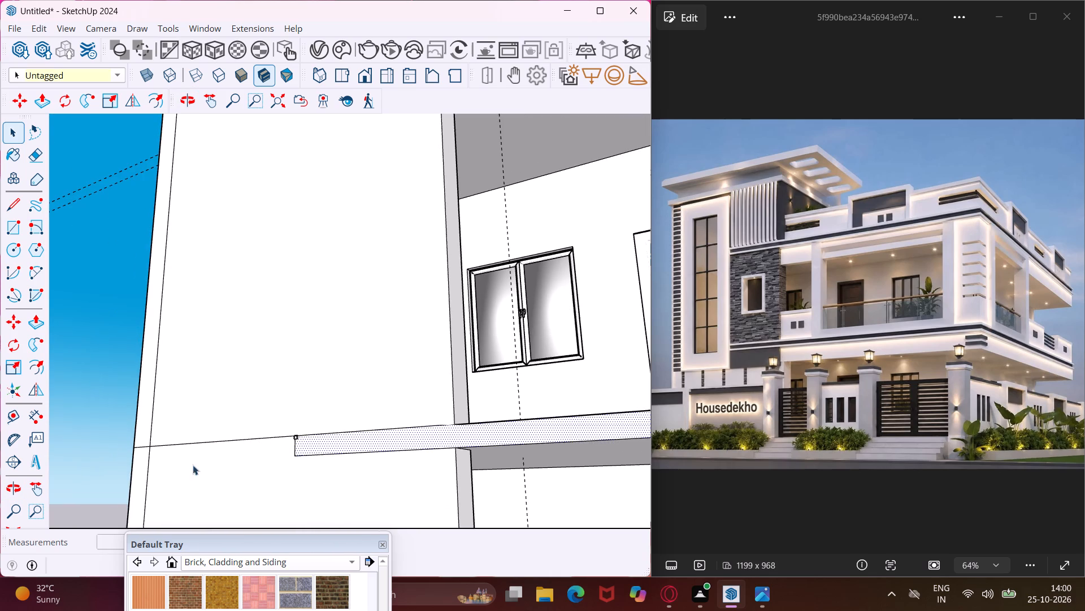
pyautogui.scroll(-13, 175, 464)
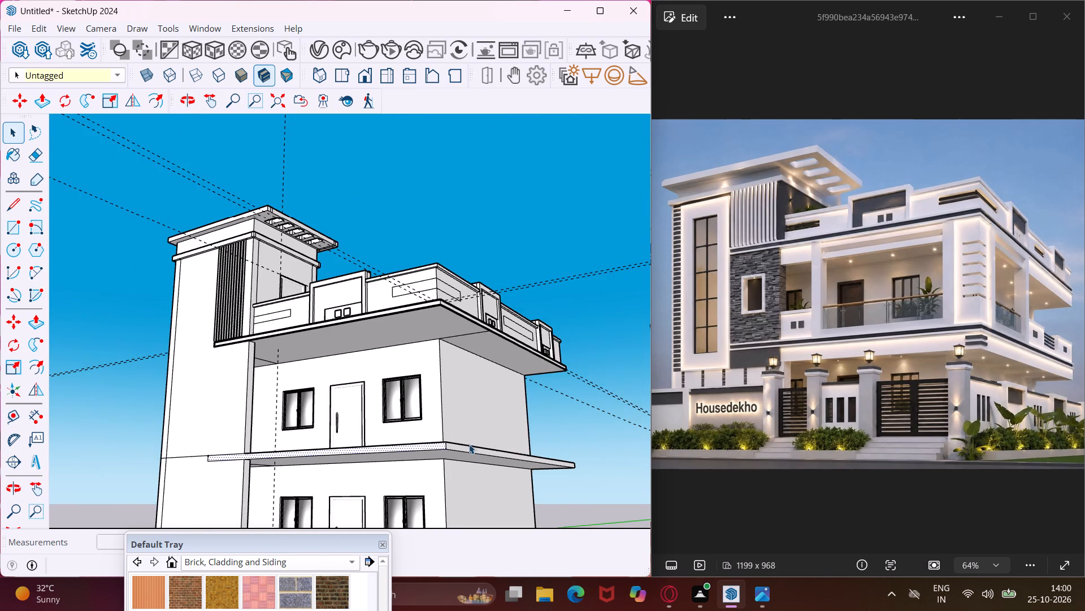
pyautogui.keyDown('ctrl'); pyautogui.scroll(7, 464, 442); pyautogui.keyUp('ctrl')
pyautogui.keyDown('ctrl'); pyautogui.click(431, 452); pyautogui.keyUp('ctrl')
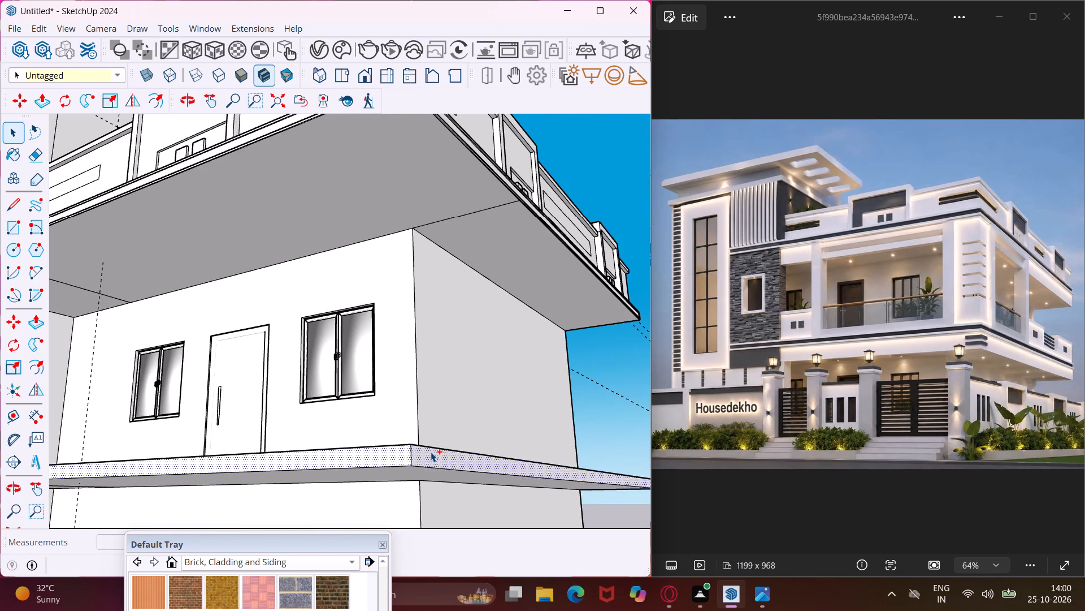
pyautogui.scroll(-11, 385, 466)
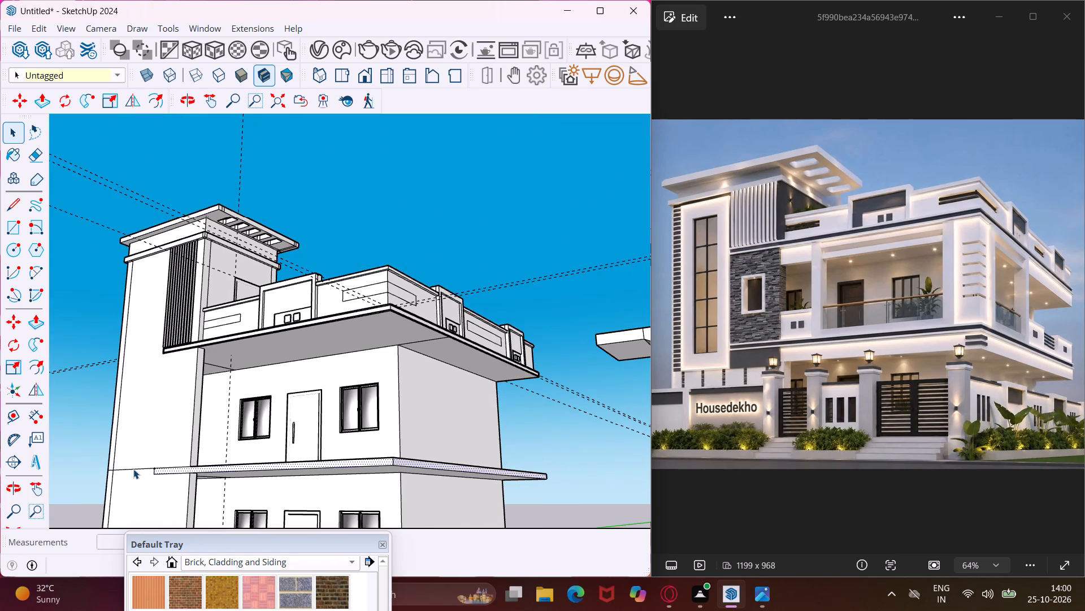
pyautogui.scroll(17, 133, 469)
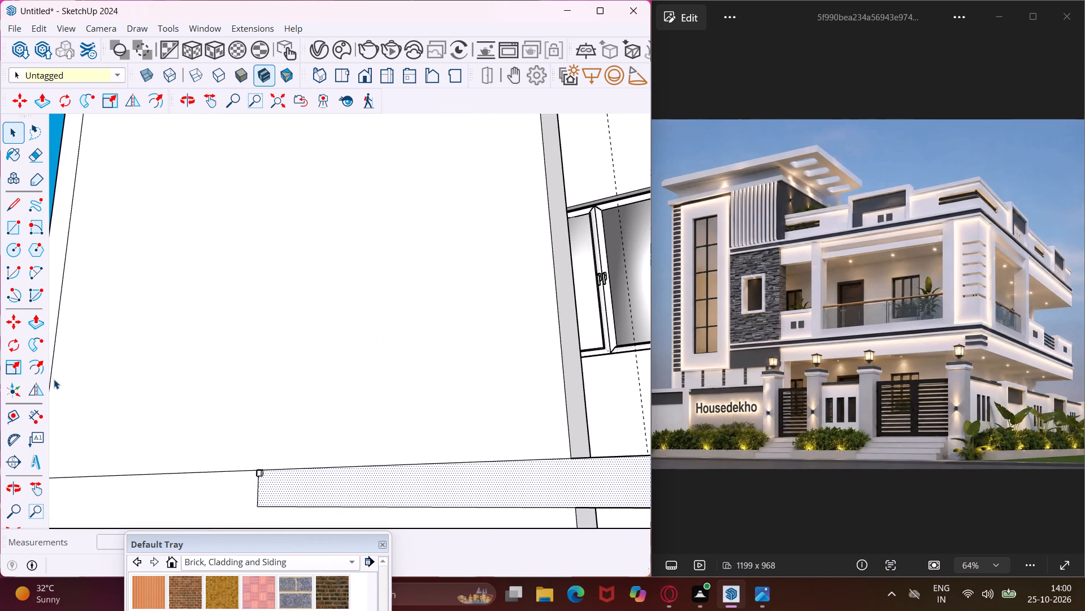
pyautogui.click(31, 344)
pyautogui.scroll(5, 261, 476)
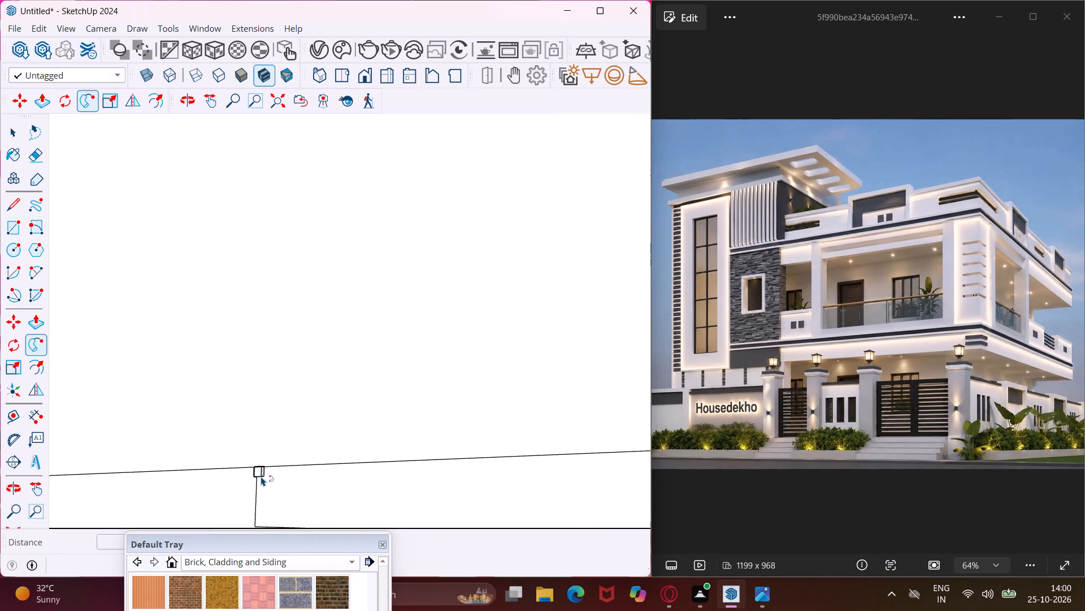
pyautogui.scroll(18, 261, 476)
pyautogui.click(270, 475)
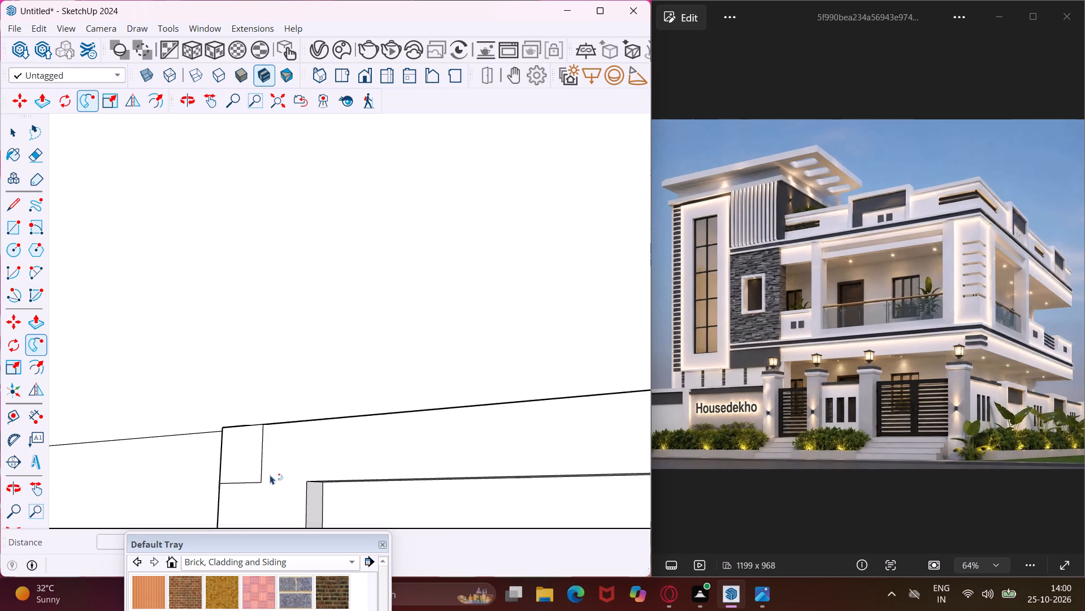
pyautogui.scroll(-17, 234, 427)
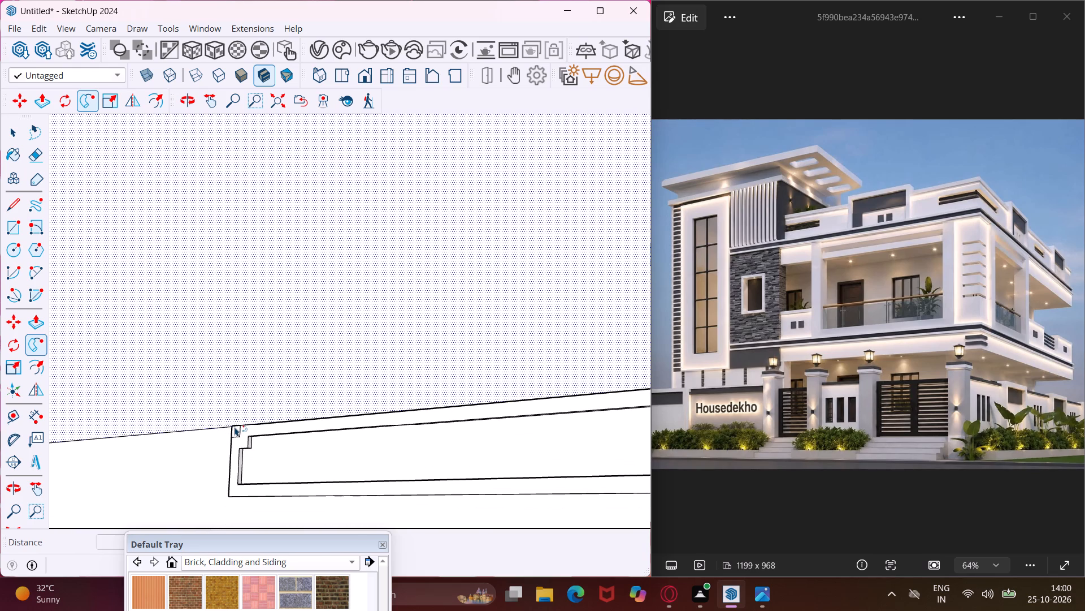
pyautogui.press('Escape')
pyautogui.press('space')
# Draw two 1" lines from the small square's corner to the frame's inner edges, separating the filled-in notch at the inner corner.
pyautogui.scroll(4, 251, 448)
pyautogui.moveTo(237, 453); pyautogui.dragTo(247, 456, button='middle')
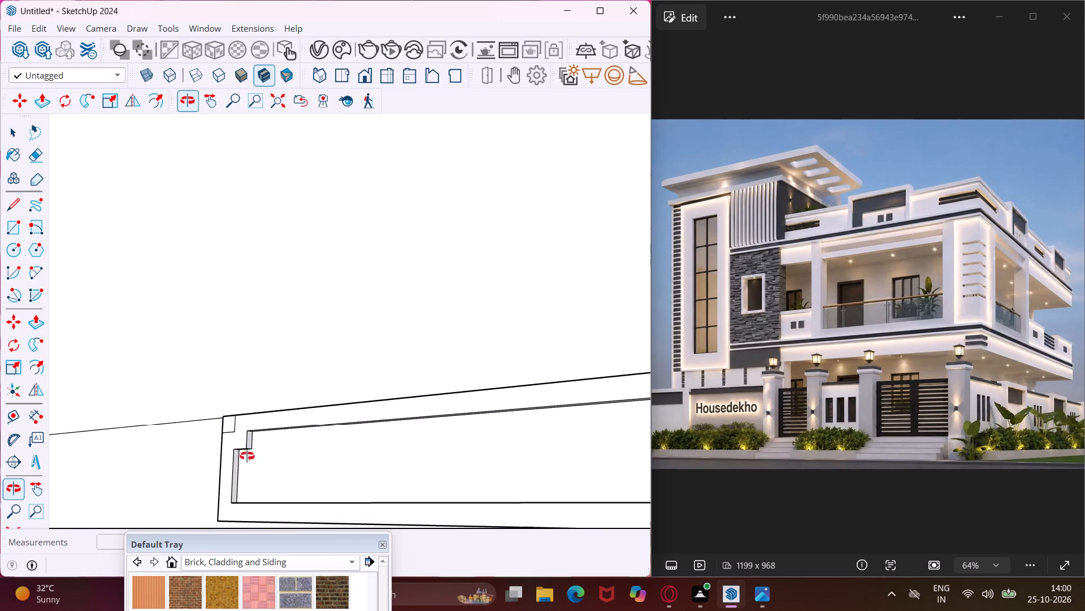
pyautogui.moveTo(247, 456); pyautogui.dragTo(372, 475, button='middle')
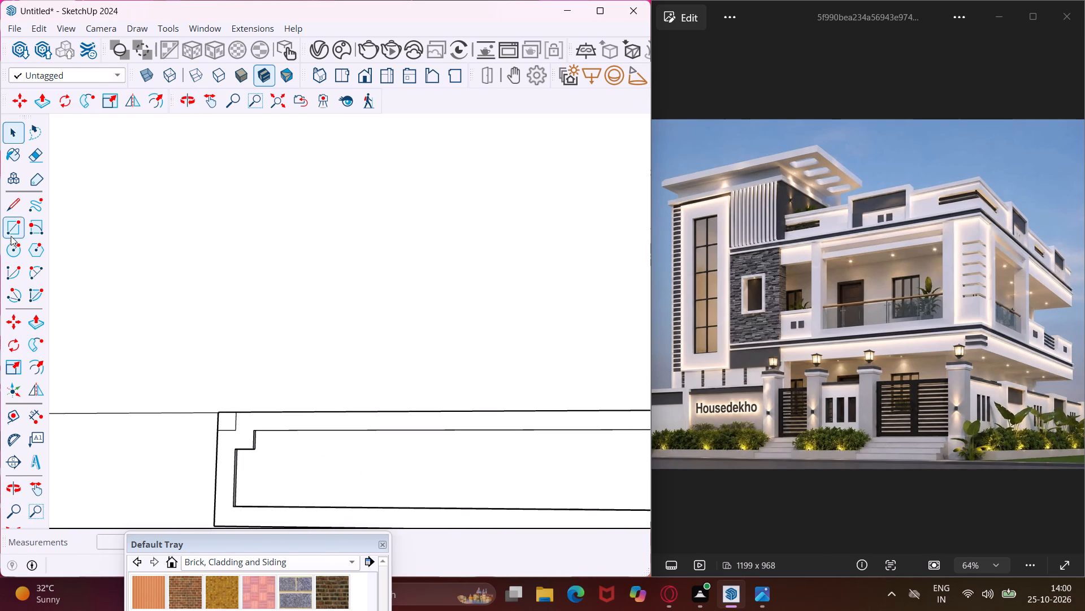
pyautogui.click(16, 211)
pyautogui.scroll(5, 233, 438)
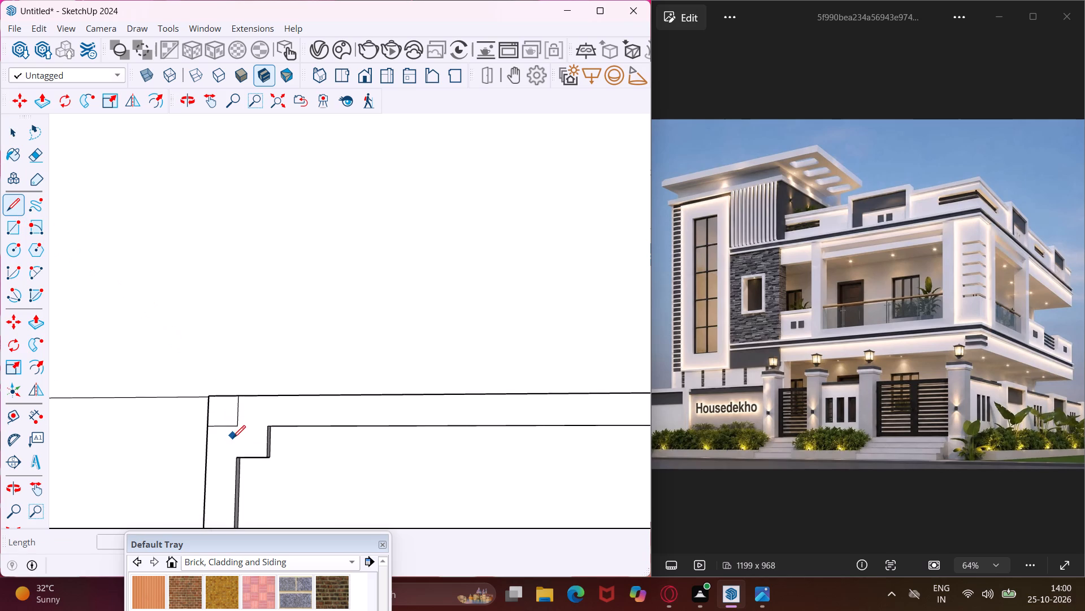
pyautogui.scroll(3, 233, 438)
pyautogui.click(243, 425)
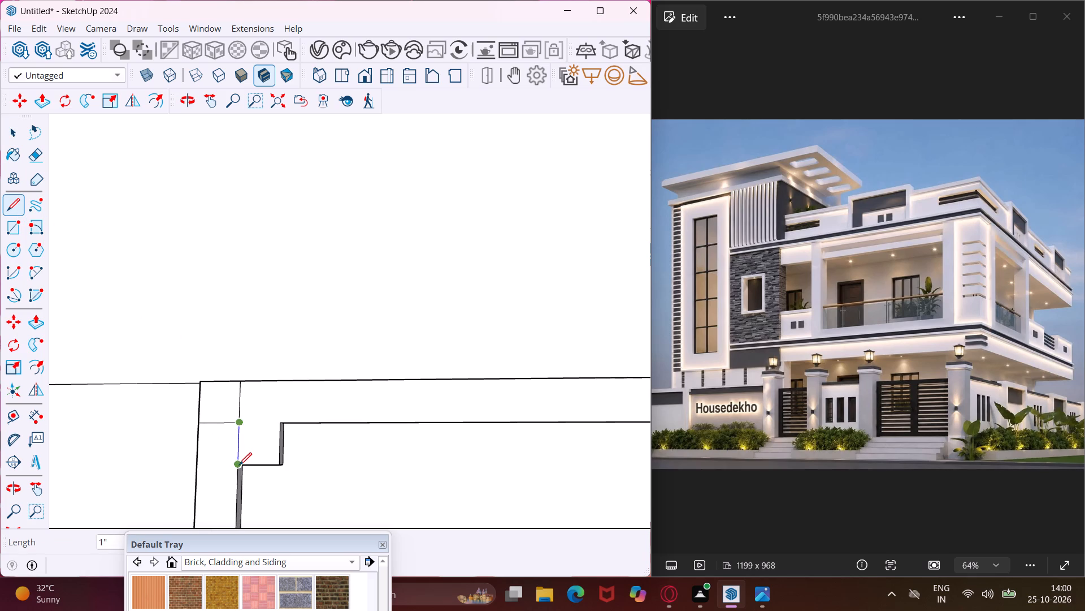
pyautogui.click(239, 465)
pyautogui.click(240, 418)
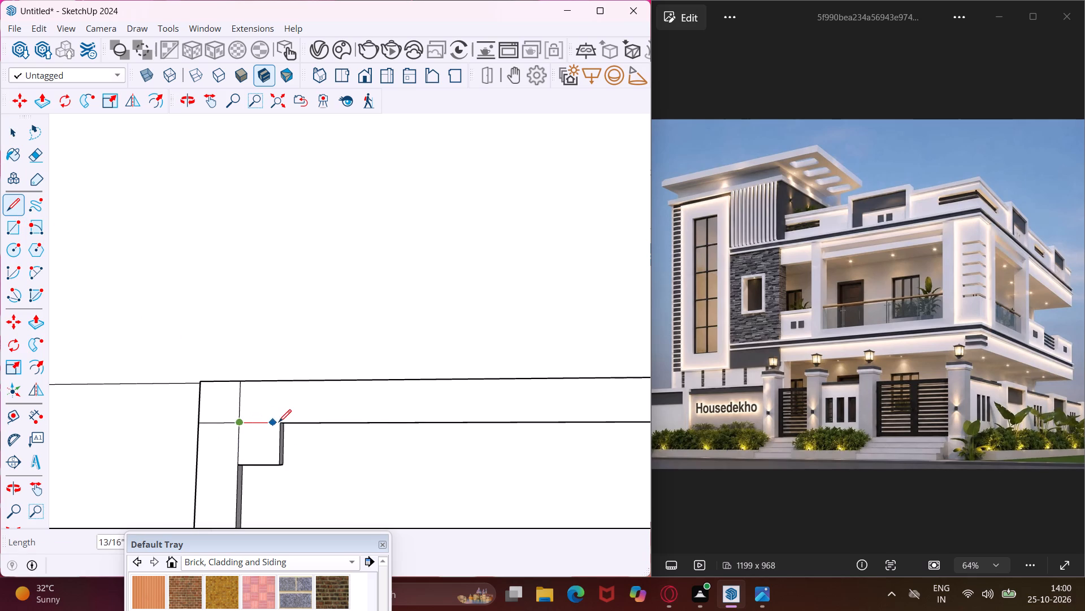
pyautogui.click(285, 420)
pyautogui.press('Escape')
pyautogui.press('space')
# Push the notch's square face back 7/16", flush with the recessed fascia panel.
pyautogui.click(259, 448)
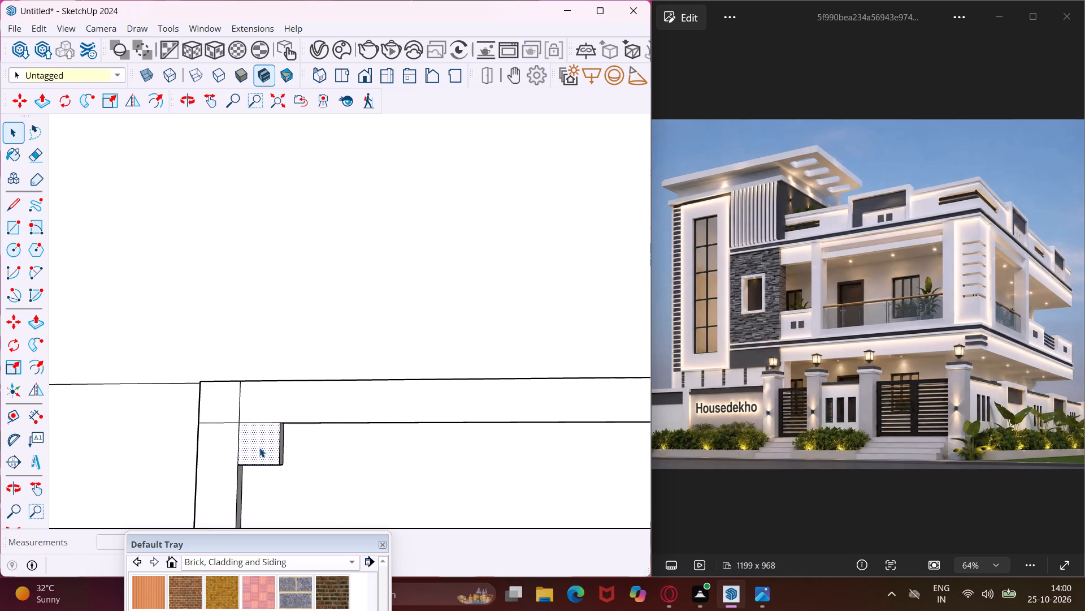
pyautogui.press('p')
pyautogui.click(259, 448)
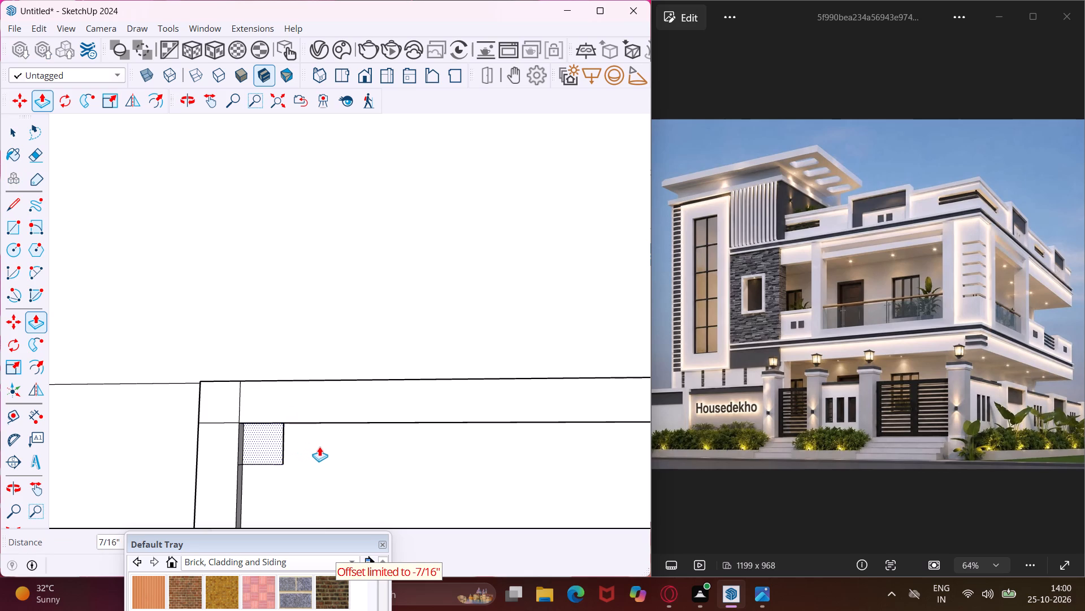
pyautogui.click(306, 469)
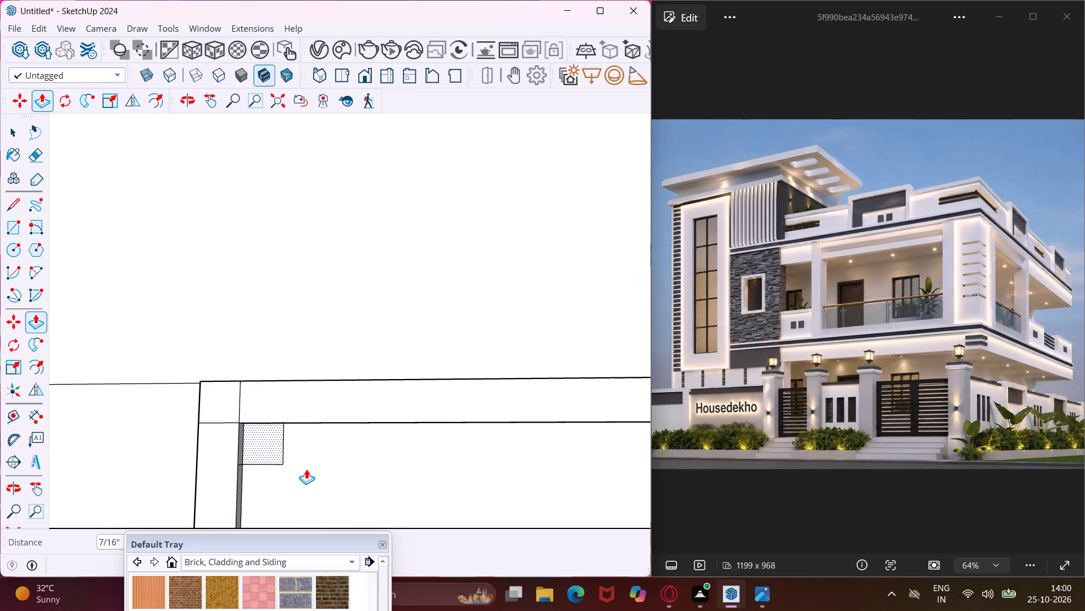
pyautogui.press('Escape')
pyautogui.press('space')
# Erase the leftover notch edges on the recessed panel and the short line across the frame's inner side.
pyautogui.press('e')
pyautogui.moveTo(276, 447); pyautogui.dragTo(298, 476)
pyautogui.moveTo(277, 461); pyautogui.dragTo(272, 483)
pyautogui.scroll(3, 260, 465)
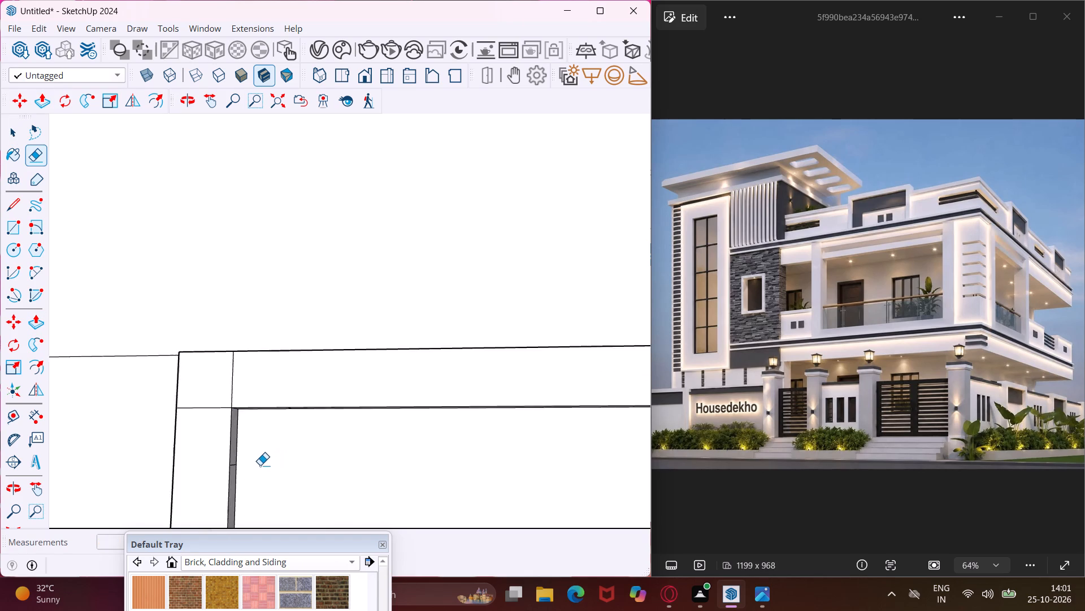
pyautogui.scroll(9, 260, 465)
pyautogui.moveTo(189, 470); pyautogui.dragTo(194, 456)
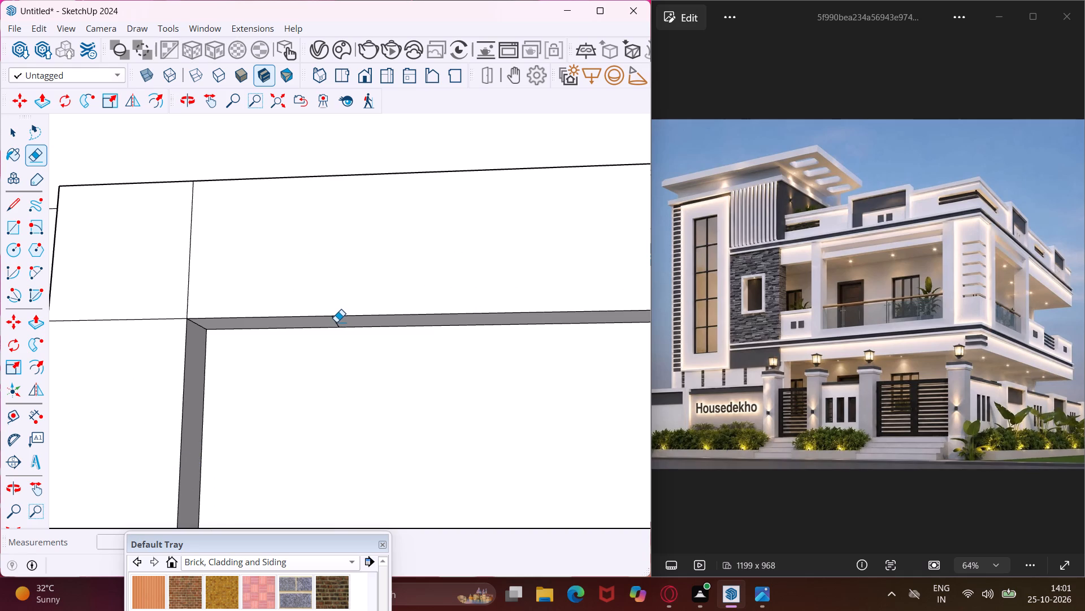
pyautogui.click(335, 322)
pyautogui.press('Escape')
pyautogui.press('space')
# Erase the two short lines of the original square on the front of the fascia frame's corner.
pyautogui.scroll(-7, 313, 377)
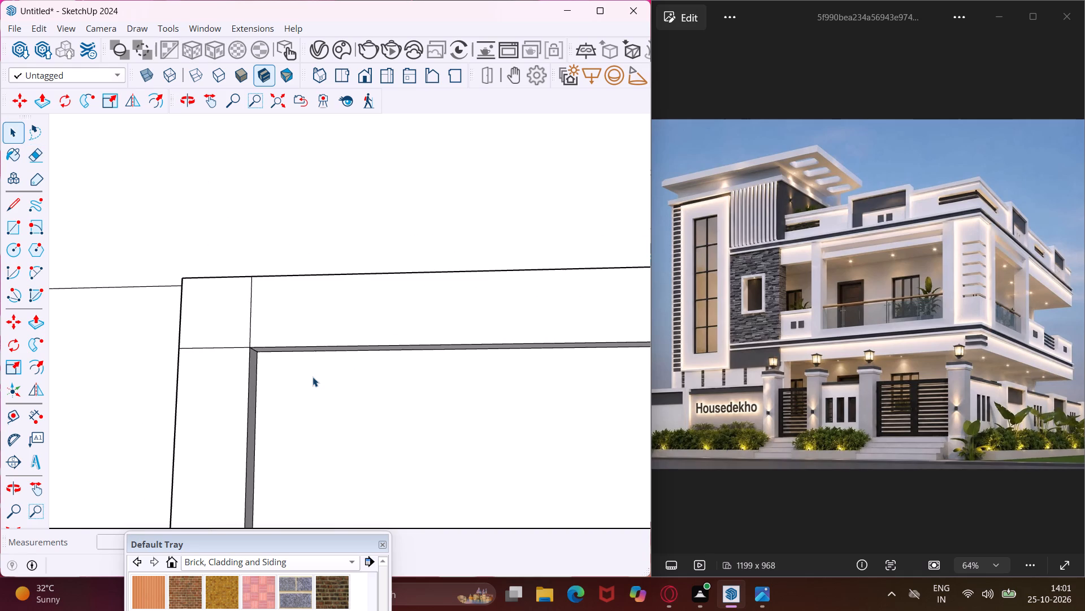
pyautogui.press('e')
pyautogui.moveTo(258, 305); pyautogui.dragTo(225, 342)
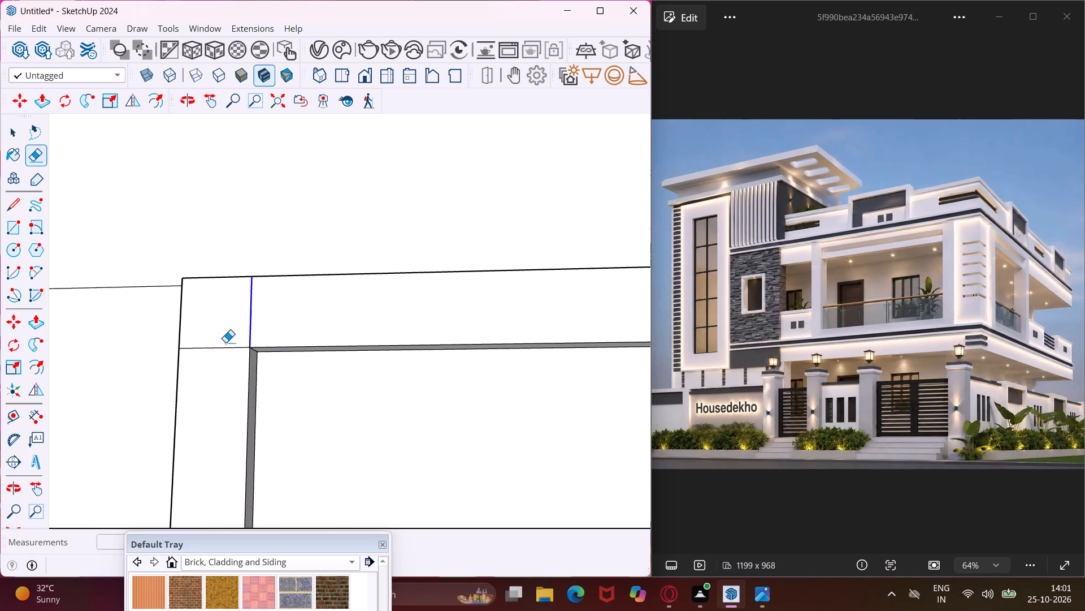
pyautogui.moveTo(225, 342); pyautogui.dragTo(222, 351)
pyautogui.press('Escape')
pyautogui.press('space')
pyautogui.scroll(-5, 224, 321)
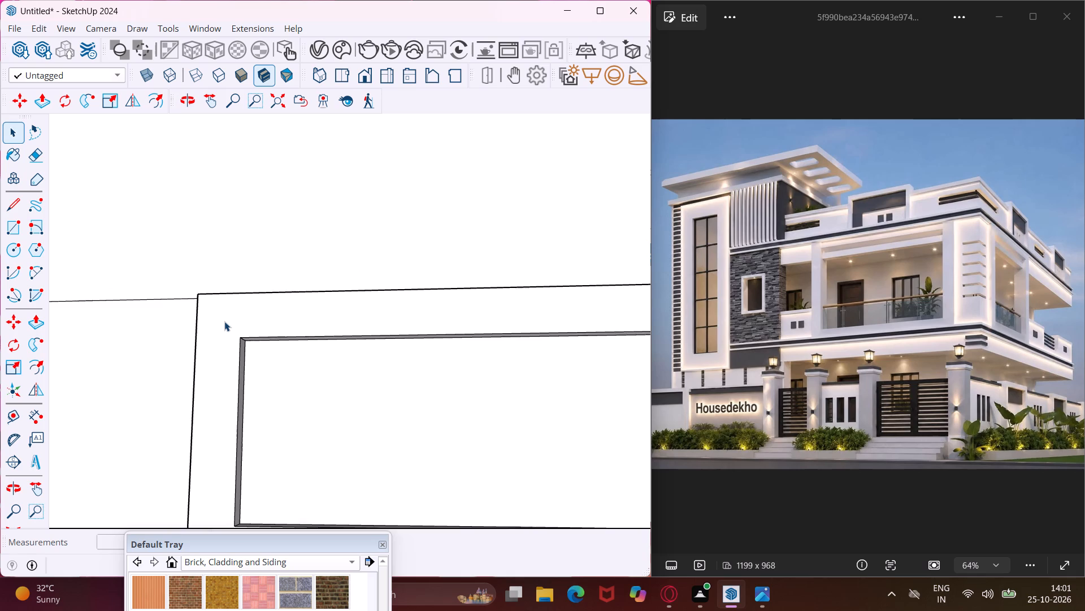
pyautogui.moveTo(224, 321); pyautogui.dragTo(329, 421, button='middle')
pyautogui.scroll(-5, 314, 405)
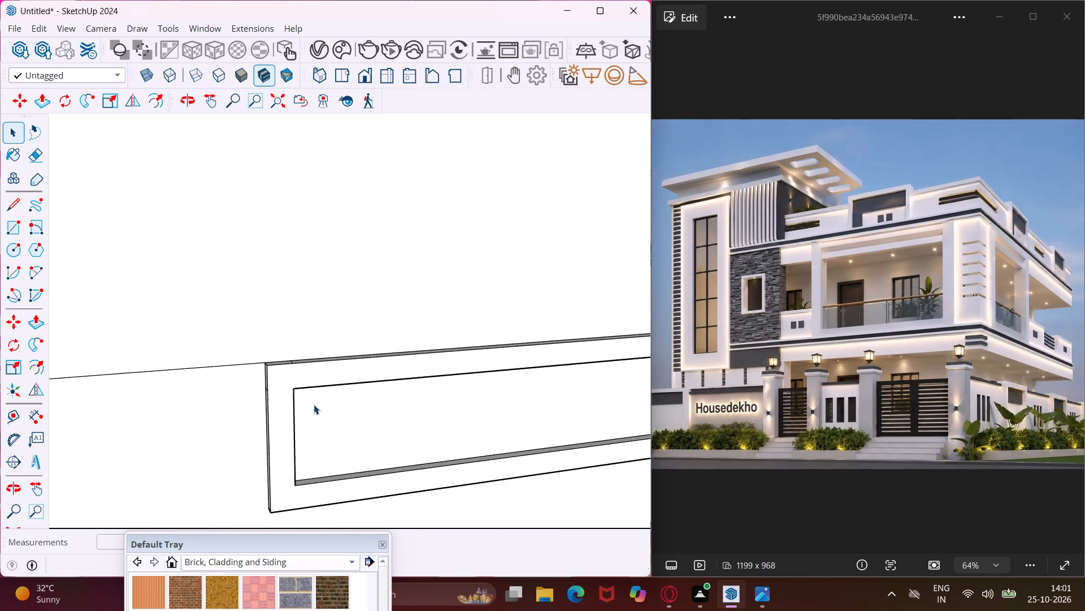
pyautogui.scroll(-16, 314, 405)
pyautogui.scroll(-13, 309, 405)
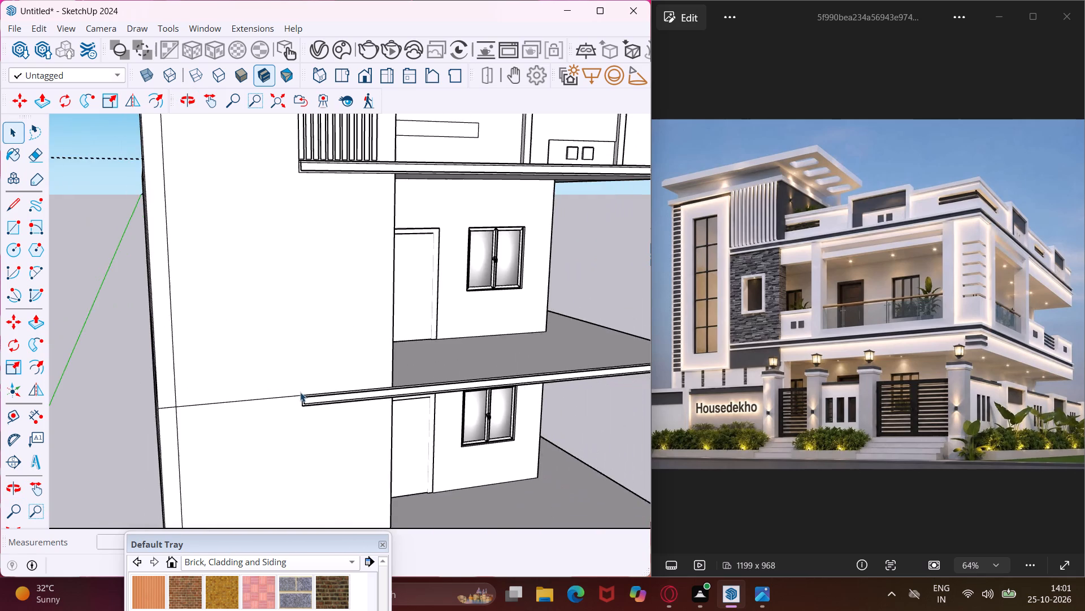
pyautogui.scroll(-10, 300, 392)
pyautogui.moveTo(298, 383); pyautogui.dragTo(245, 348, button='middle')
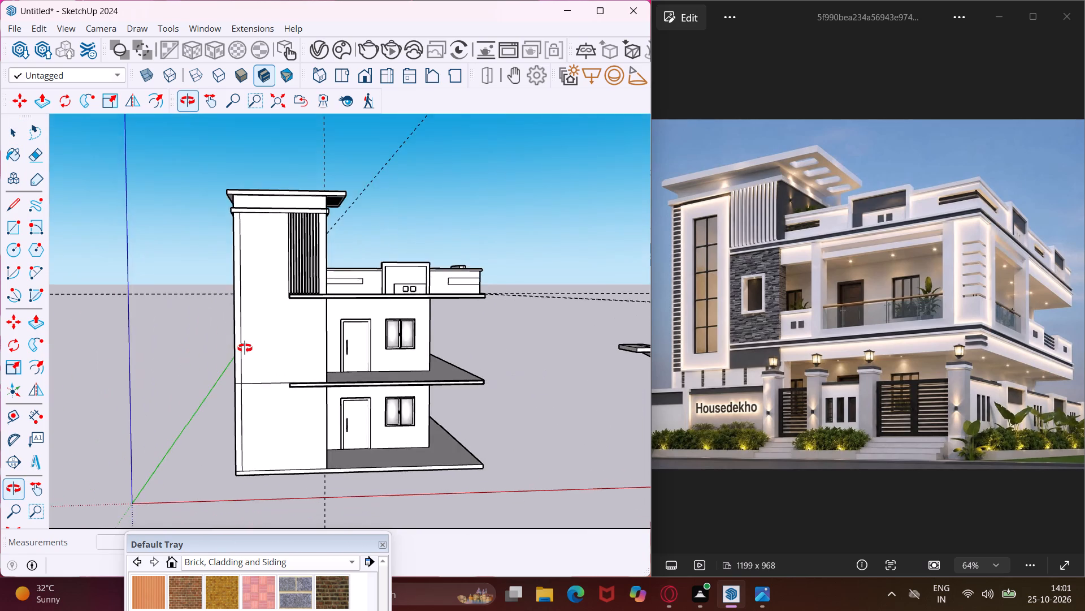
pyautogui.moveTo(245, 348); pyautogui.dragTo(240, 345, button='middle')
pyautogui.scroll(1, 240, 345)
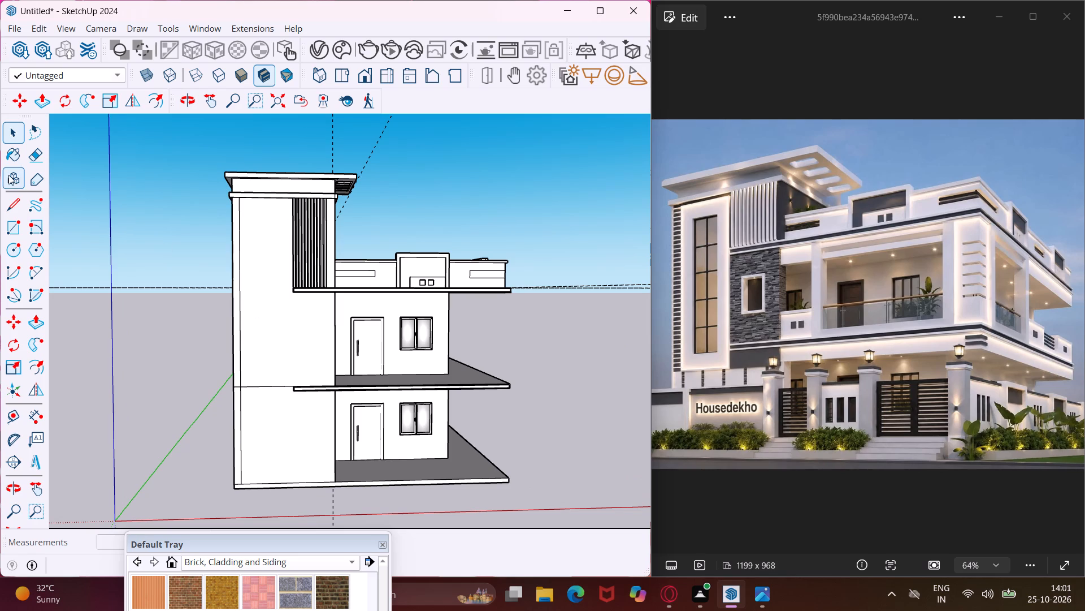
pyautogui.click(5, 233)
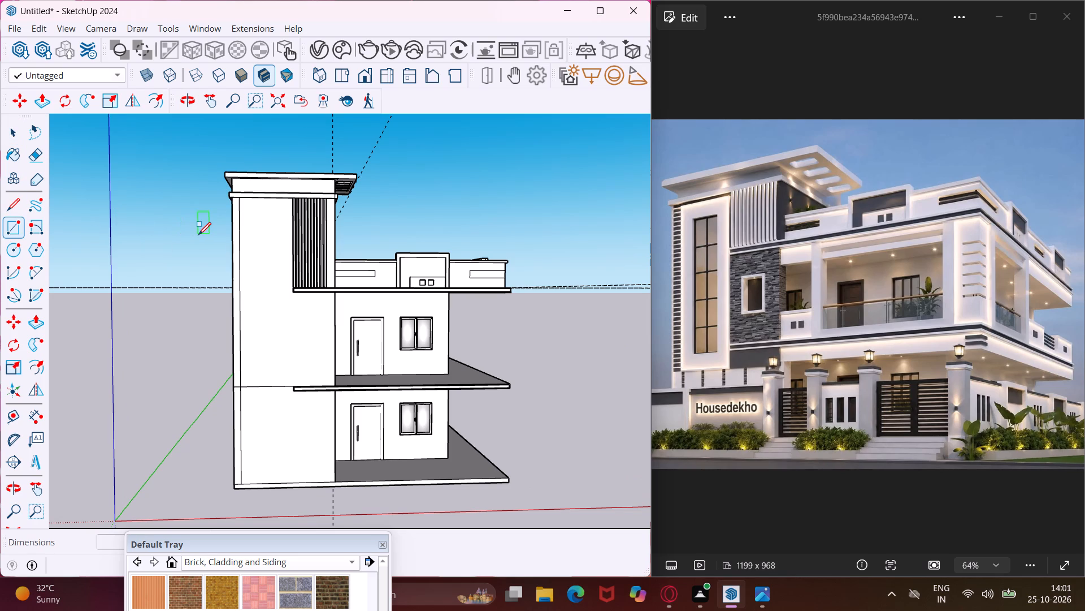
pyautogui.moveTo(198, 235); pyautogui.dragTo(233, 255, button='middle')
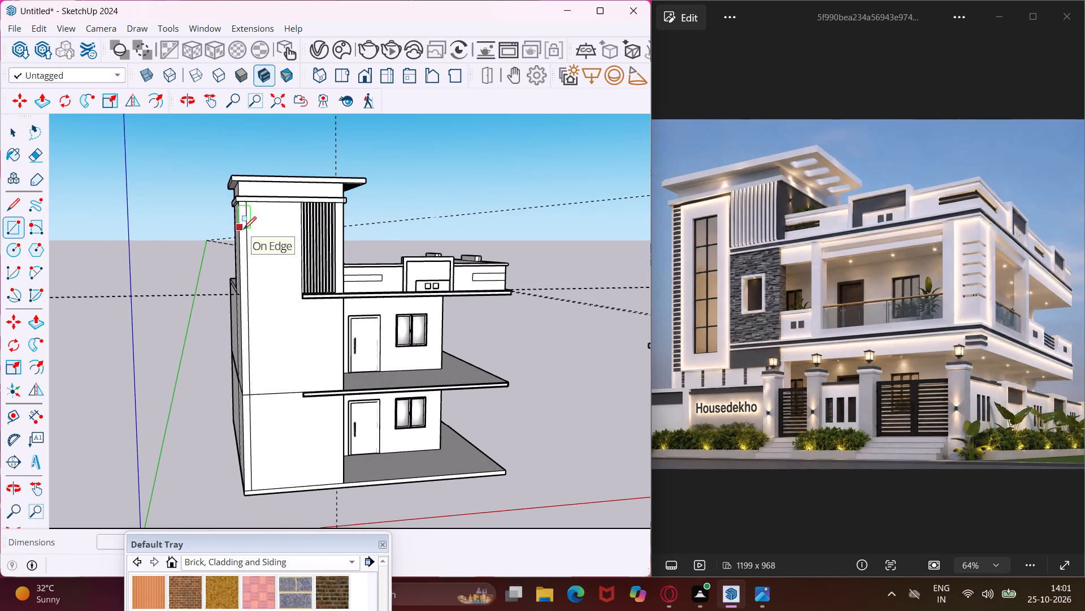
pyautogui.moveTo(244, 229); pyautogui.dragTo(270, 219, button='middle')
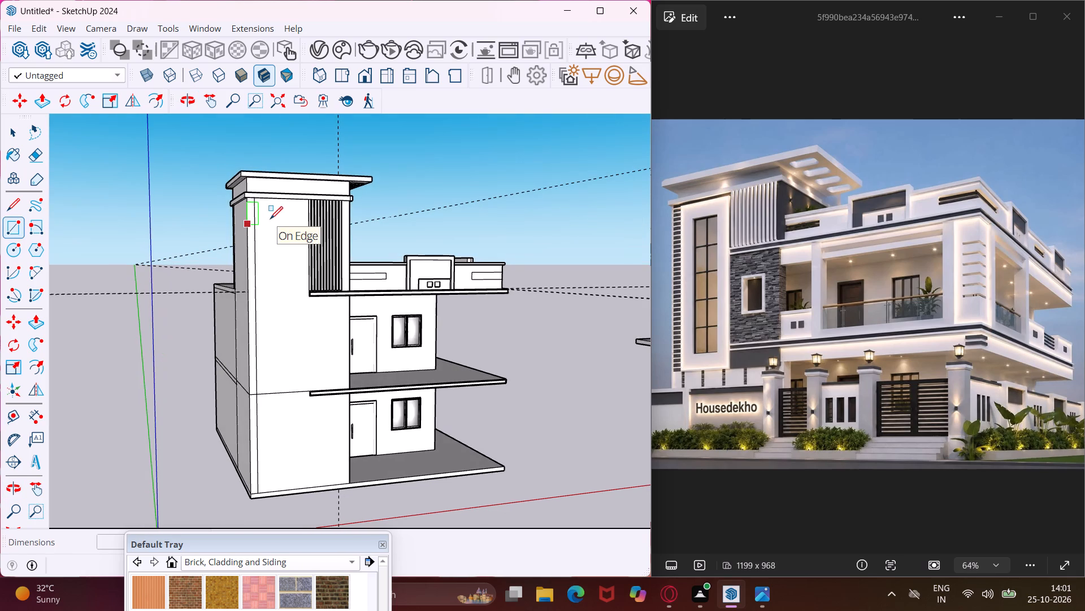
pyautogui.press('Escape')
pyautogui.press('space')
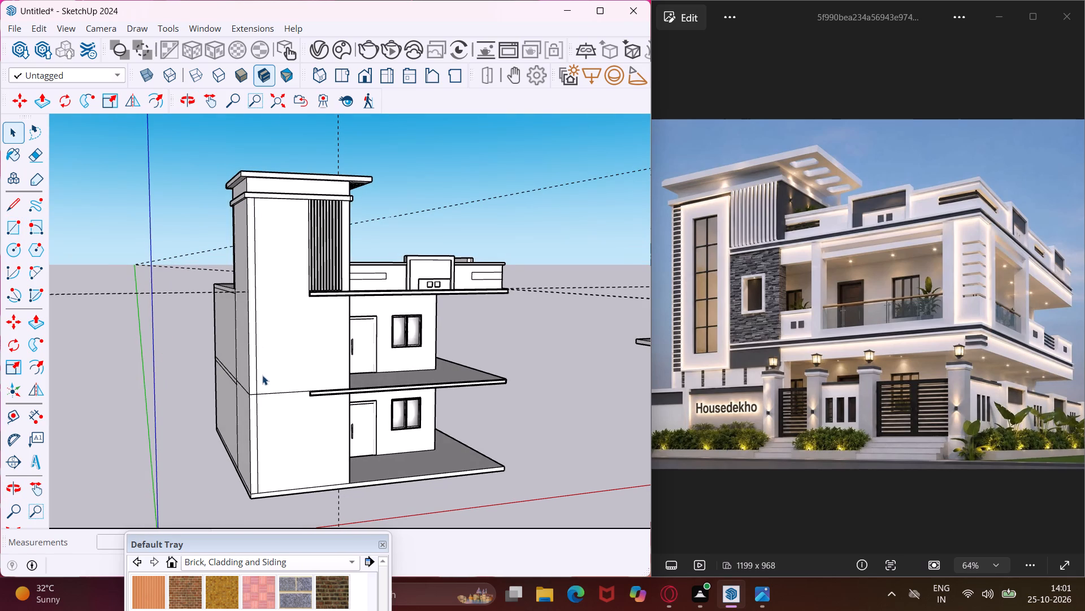
# Erase the horizontal slab-level line and the vertical line near the corner on the stair tower's front face.
pyautogui.press('e')
pyautogui.scroll(5, 263, 392)
pyautogui.moveTo(266, 400); pyautogui.dragTo(267, 375)
pyautogui.moveTo(249, 391); pyautogui.dragTo(249, 402)
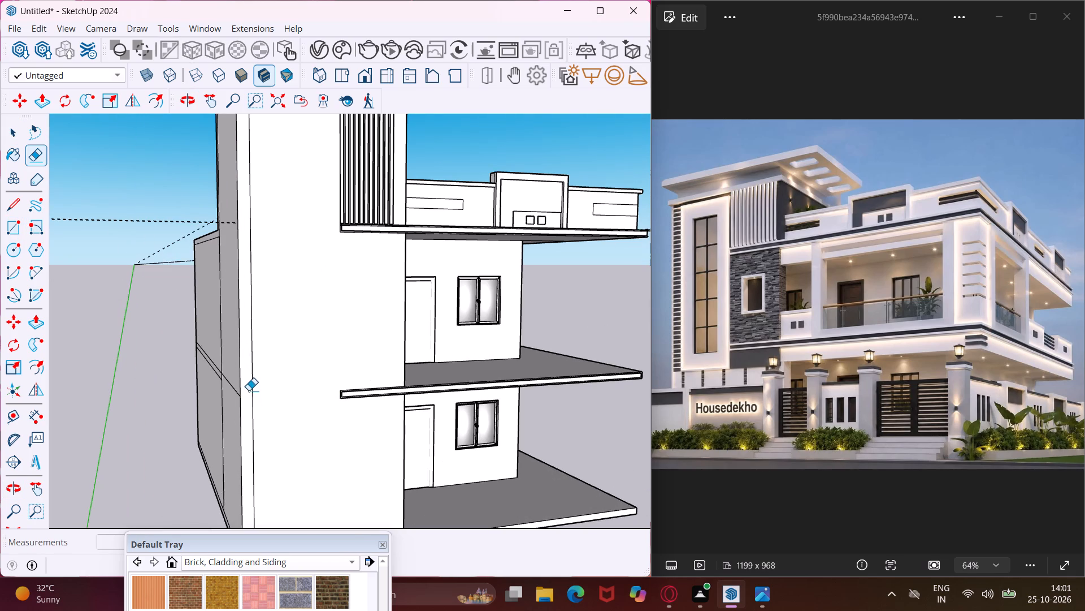
pyautogui.moveTo(249, 390); pyautogui.dragTo(263, 390)
pyautogui.moveTo(248, 411); pyautogui.dragTo(263, 416)
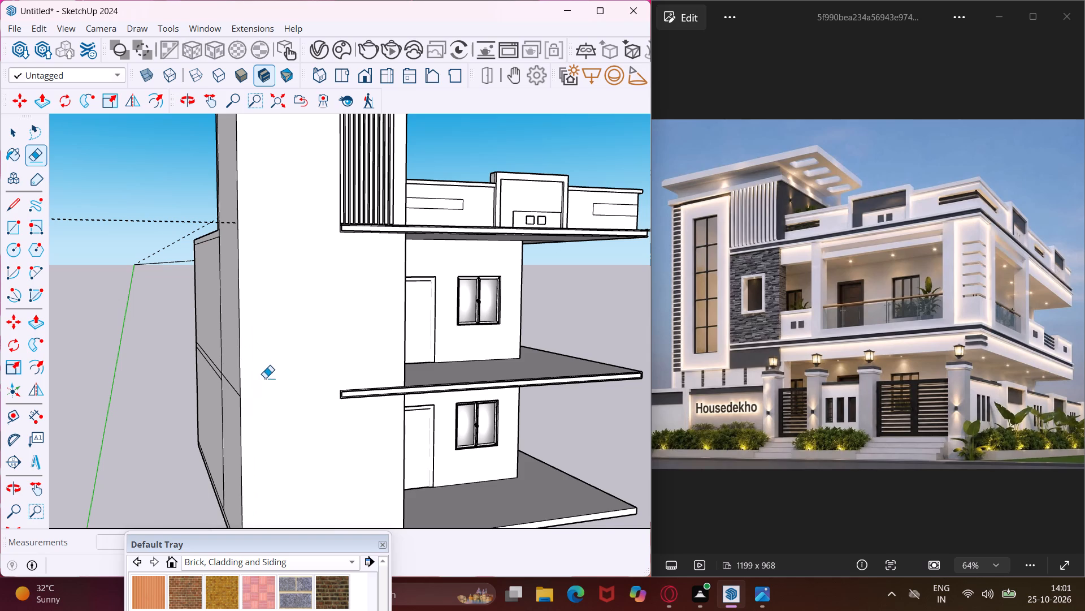
pyautogui.scroll(-6, 263, 371)
pyautogui.press('Escape')
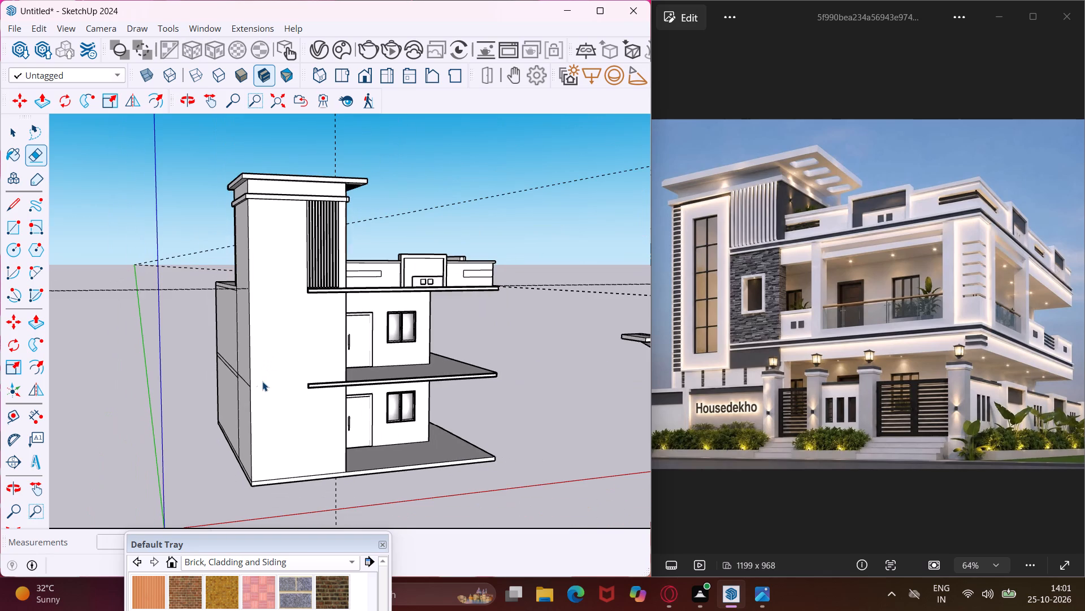
pyautogui.press('space')
# Draw a tall, narrow rectangle about 22' 1" high on the tower's front face, starting just below the top band.
pyautogui.scroll(3, 262, 381)
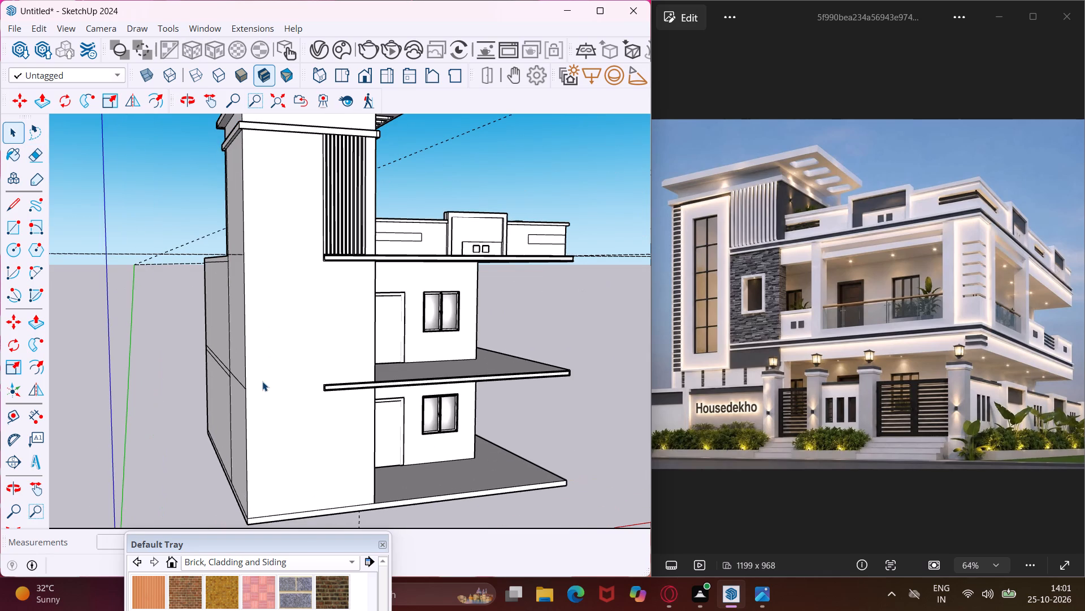
pyautogui.click(14, 223)
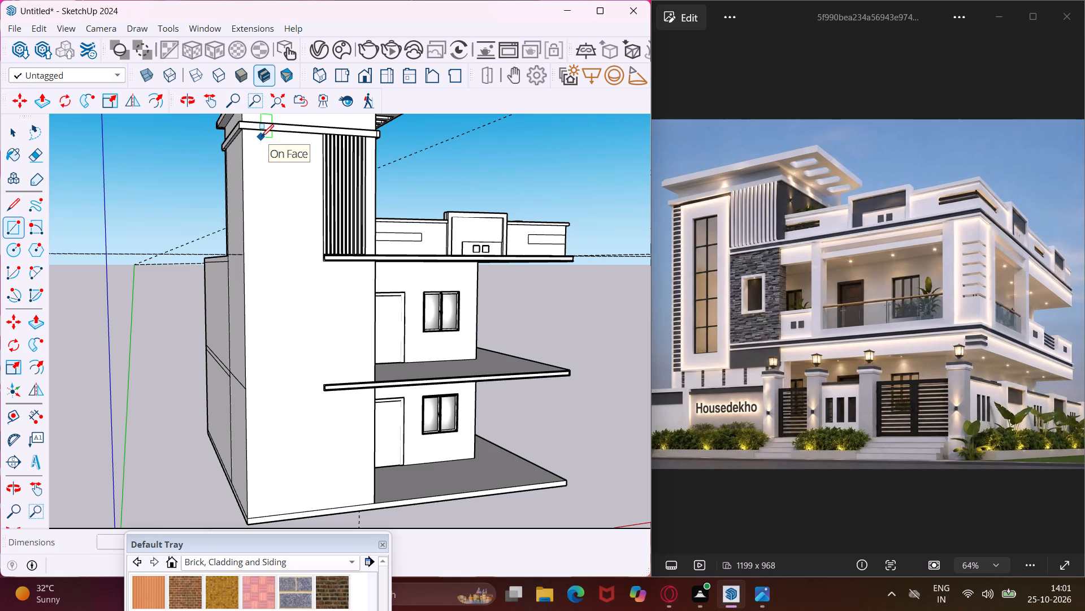
pyautogui.click(261, 137)
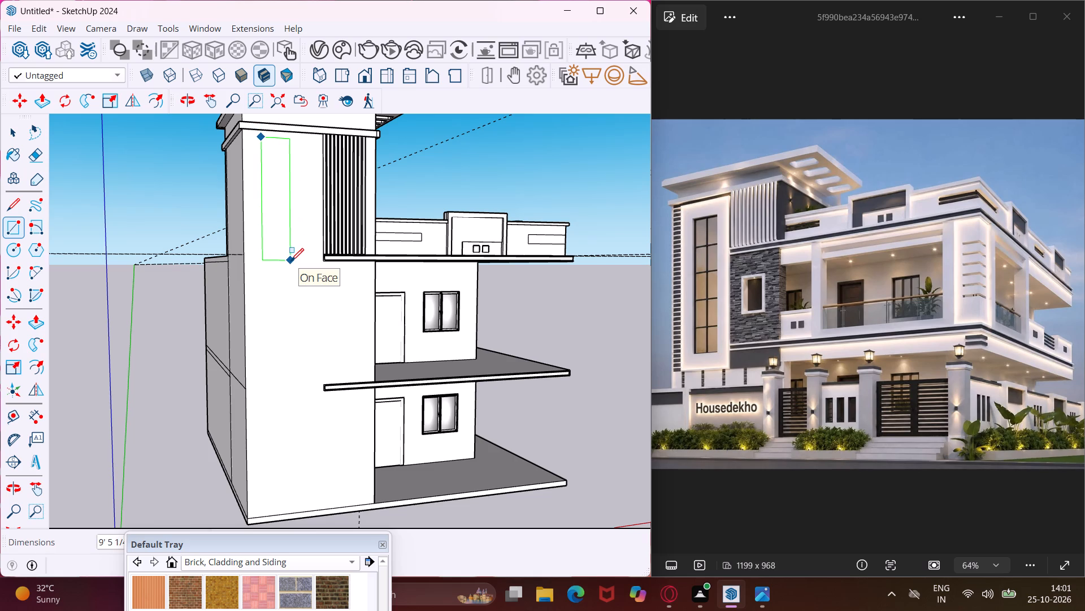
pyautogui.scroll(-7, 291, 261)
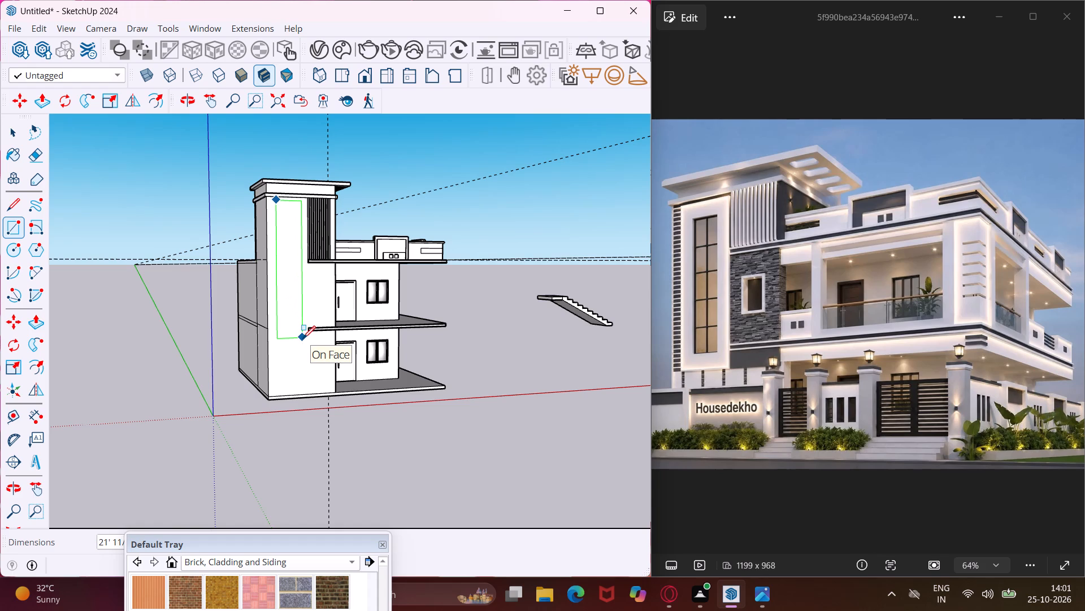
pyautogui.scroll(4, 303, 338)
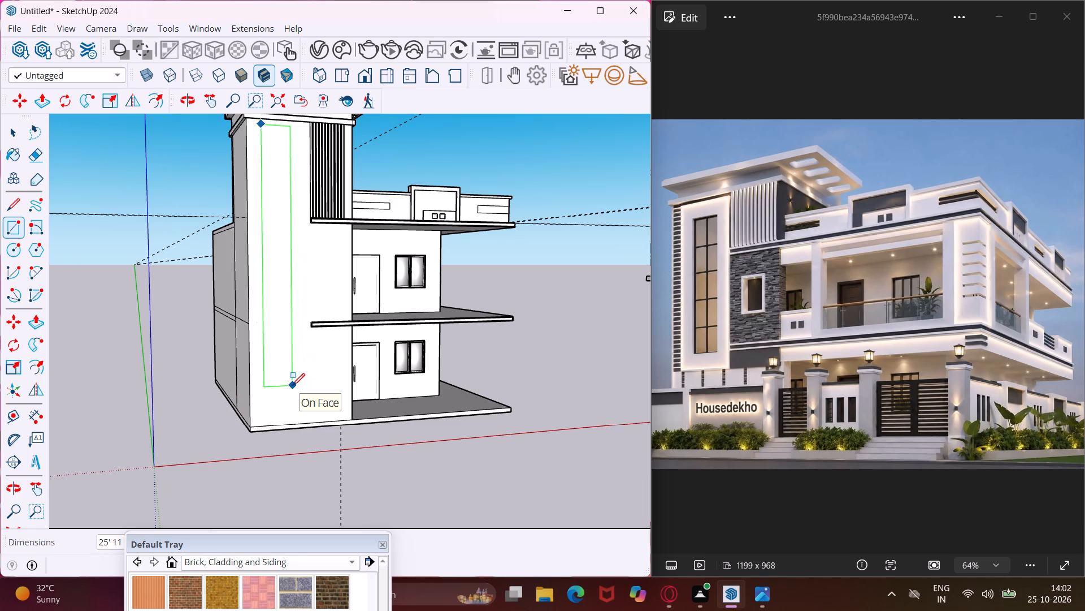
pyautogui.scroll(5, 292, 386)
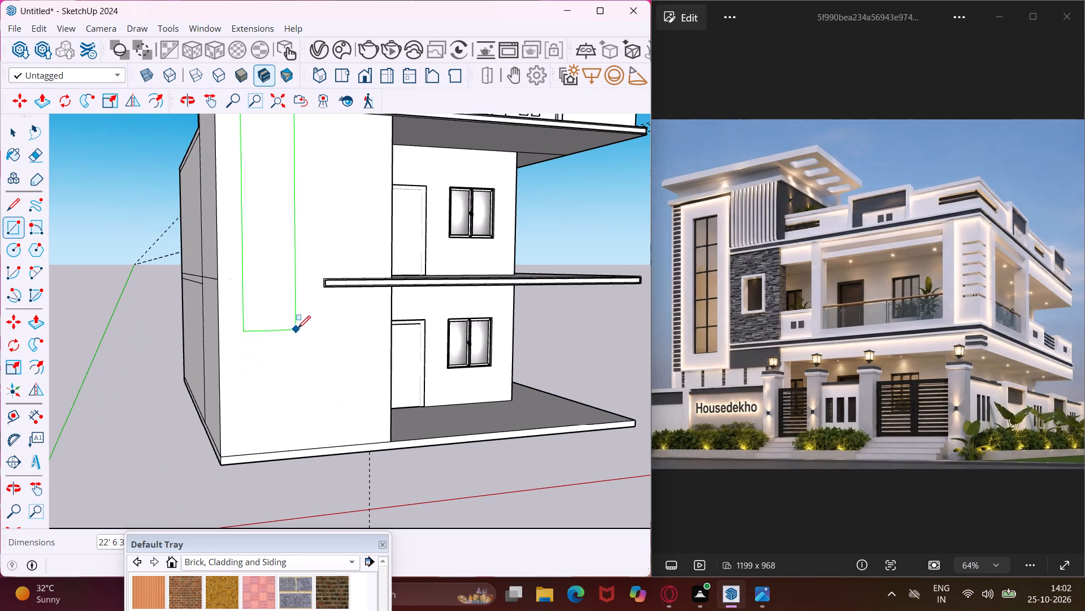
pyautogui.scroll(5, 302, 311)
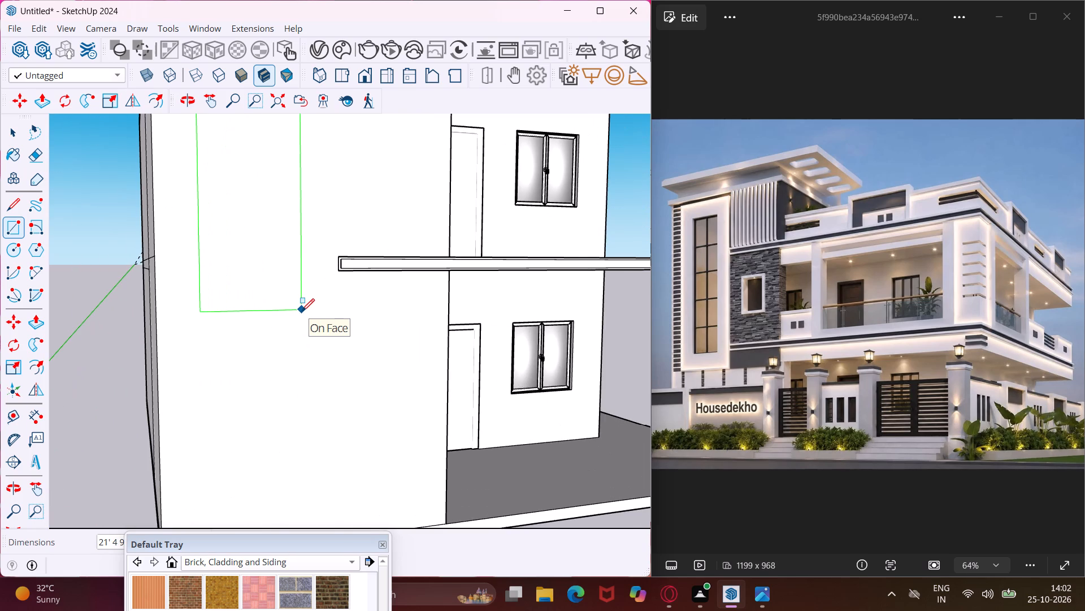
pyautogui.scroll(-2, 302, 311)
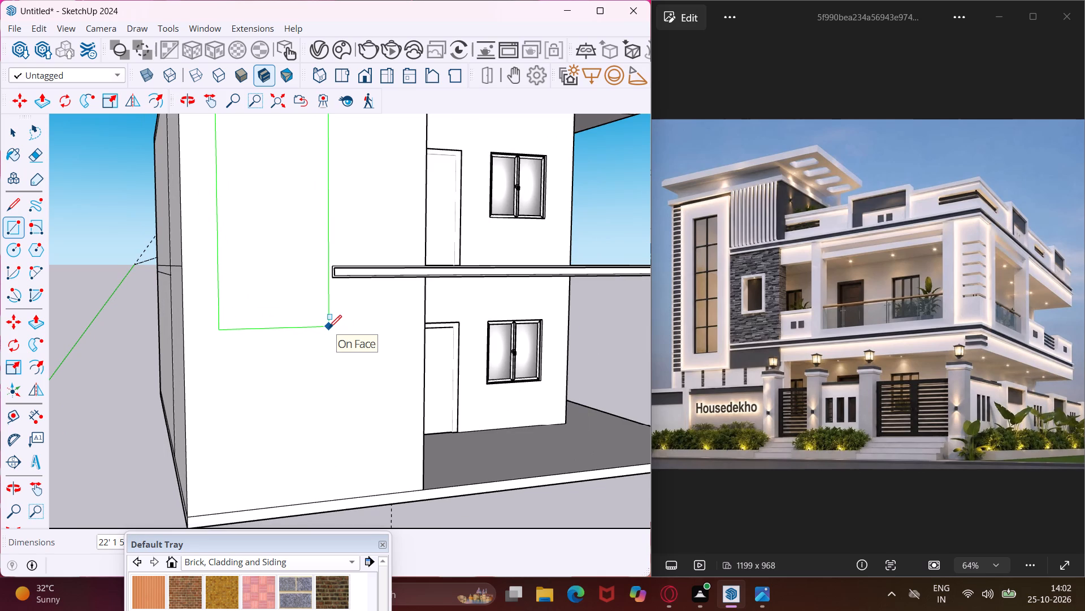
pyautogui.click(329, 328)
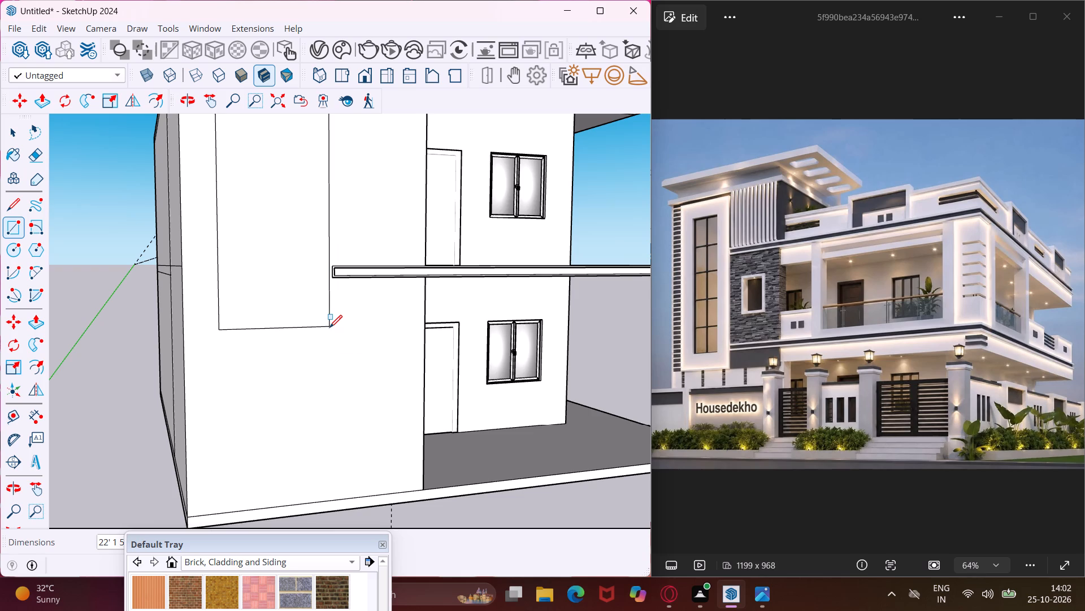
pyautogui.press('Escape')
pyautogui.press('space')
# Move the tall rectangle's bottom edge about 12" straight down along the blue axis.
pyautogui.click(320, 302)
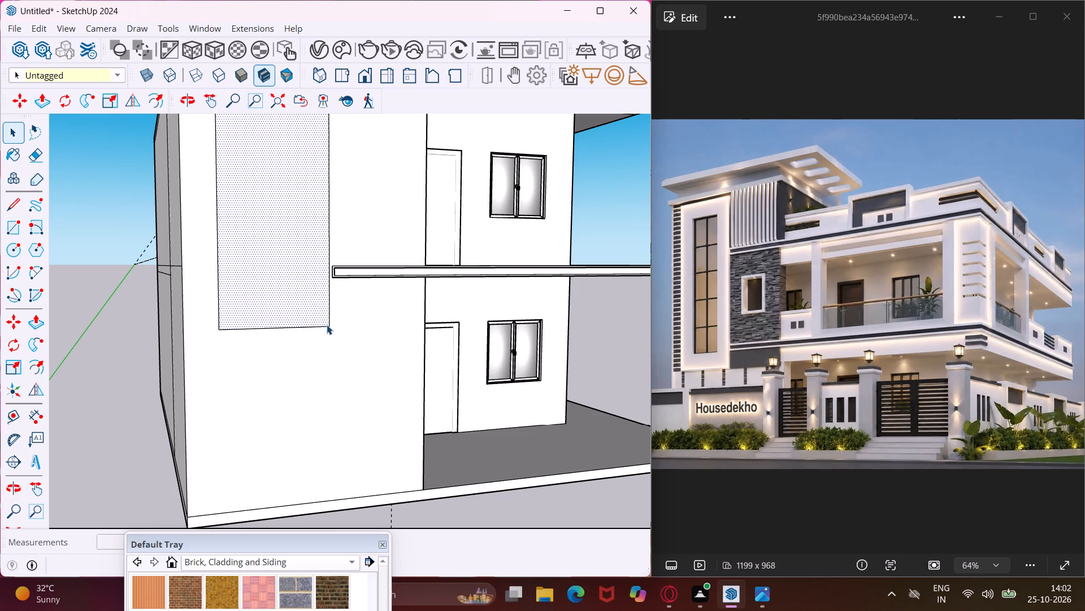
pyautogui.click(327, 325)
pyautogui.click(323, 325)
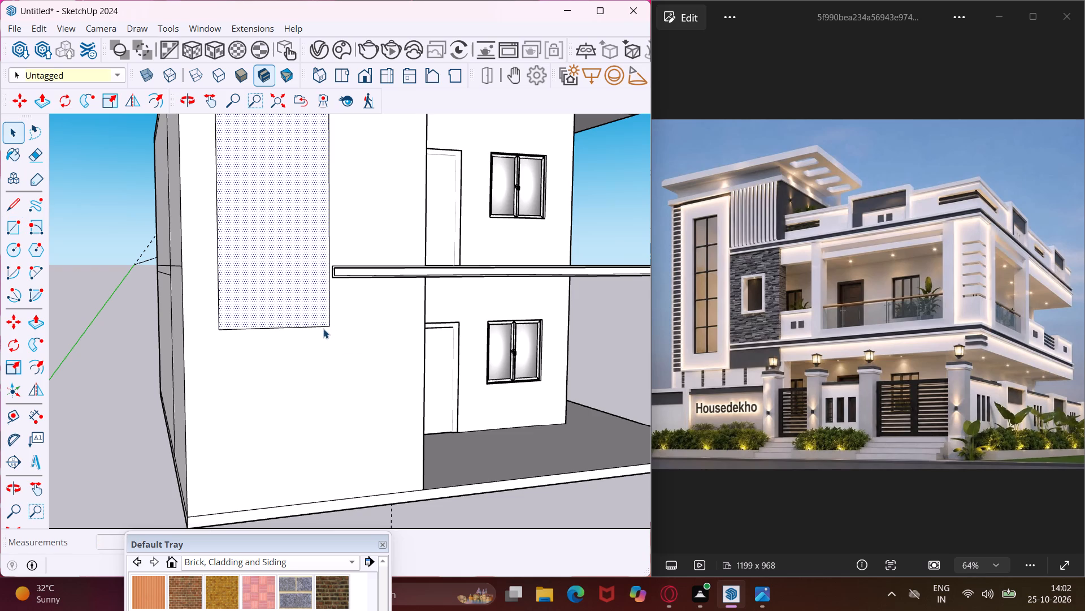
pyautogui.click(323, 328)
pyautogui.press('m')
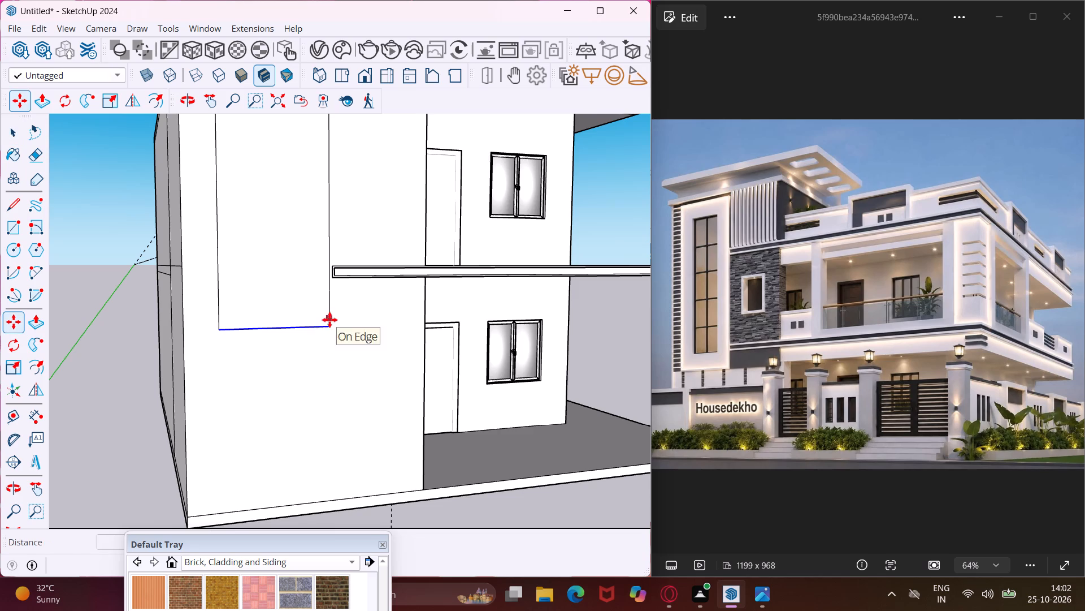
pyautogui.click(331, 327)
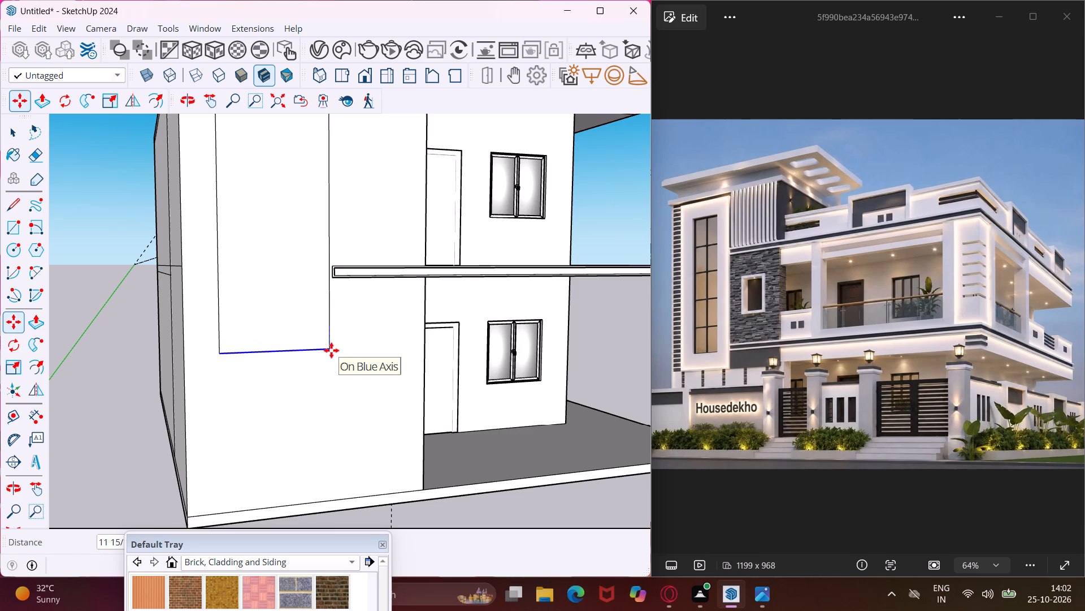
pyautogui.click(331, 350)
pyautogui.press('Escape')
pyautogui.press('space')
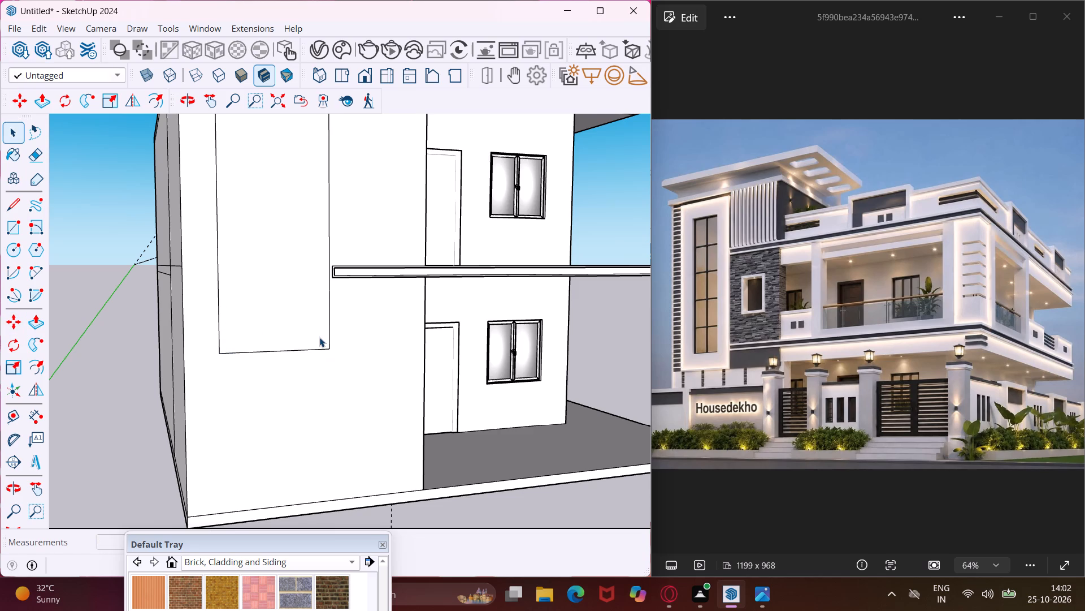
# Offset the tall rectangle's outline inward by about 1' 2 1/2" to form a surrounding frame.
pyautogui.click(319, 337)
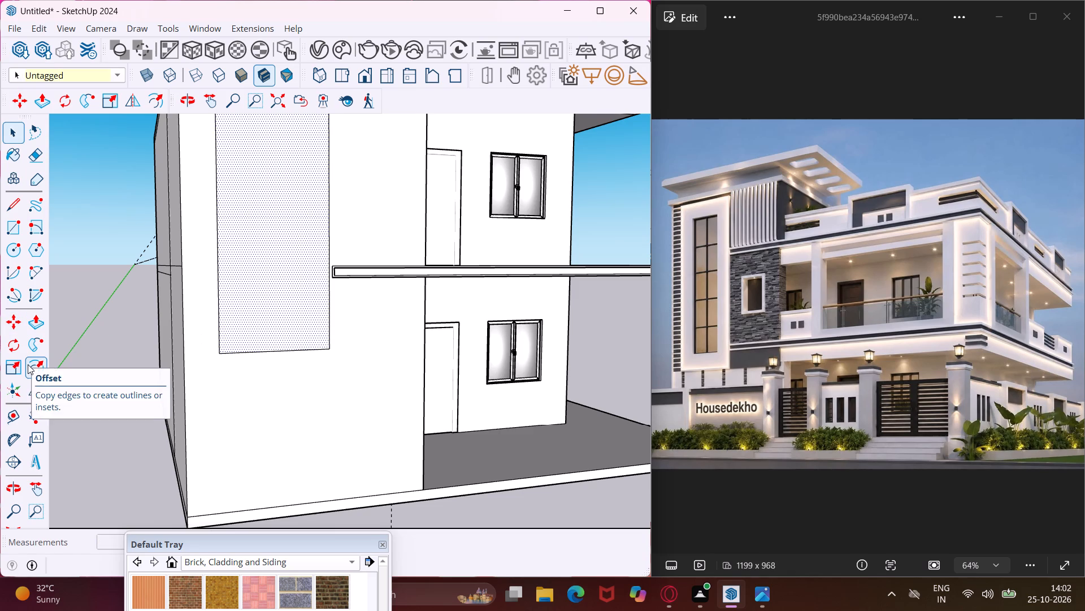
pyautogui.click(28, 364)
pyautogui.click(215, 323)
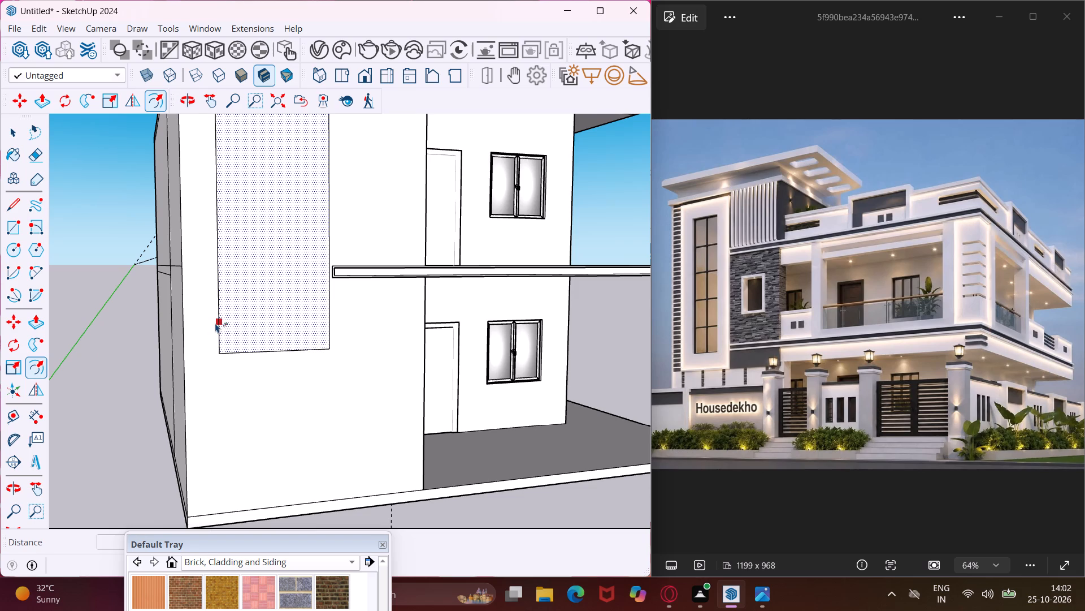
pyautogui.click(248, 323)
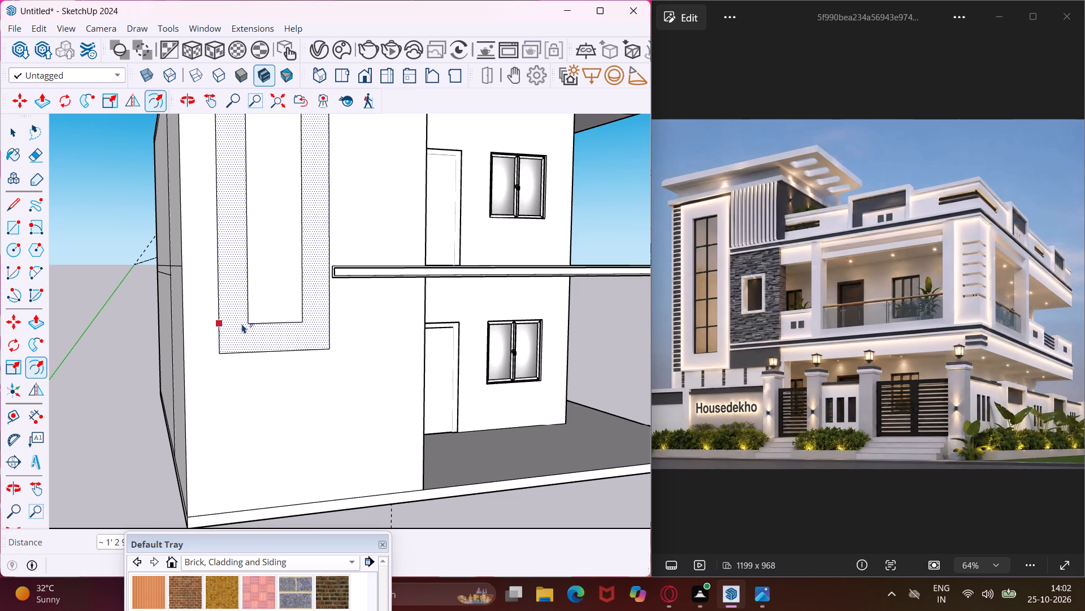
pyautogui.press('Escape')
pyautogui.press('space')
# Push the inner rectangle about 1' 2" into the tower's front wall to form the tall window recess.
pyautogui.click(207, 106)
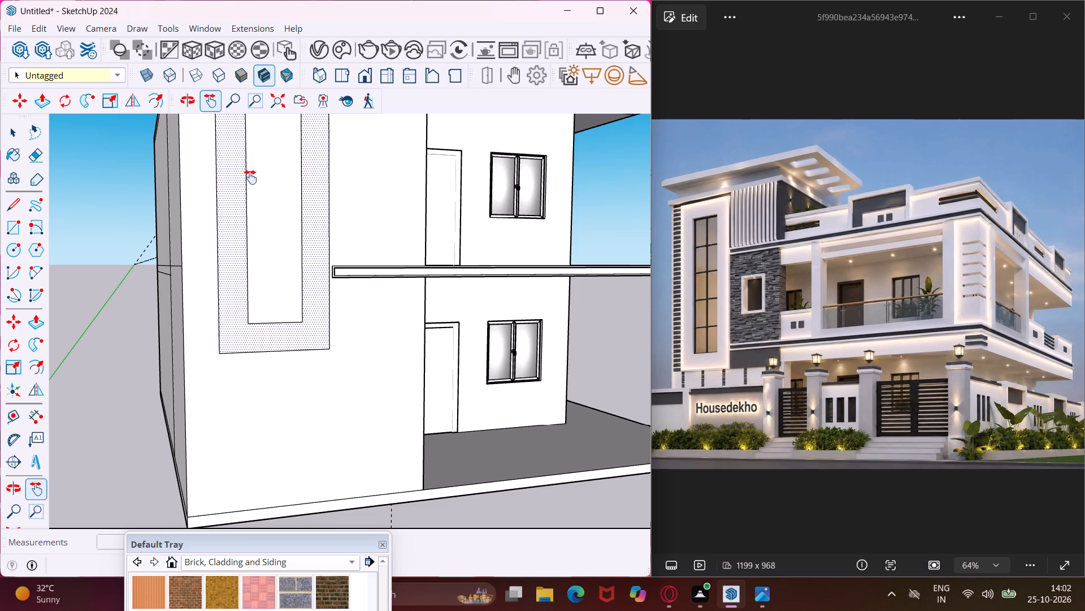
pyautogui.moveTo(250, 177); pyautogui.dragTo(215, 425)
pyautogui.scroll(-2, 210, 417)
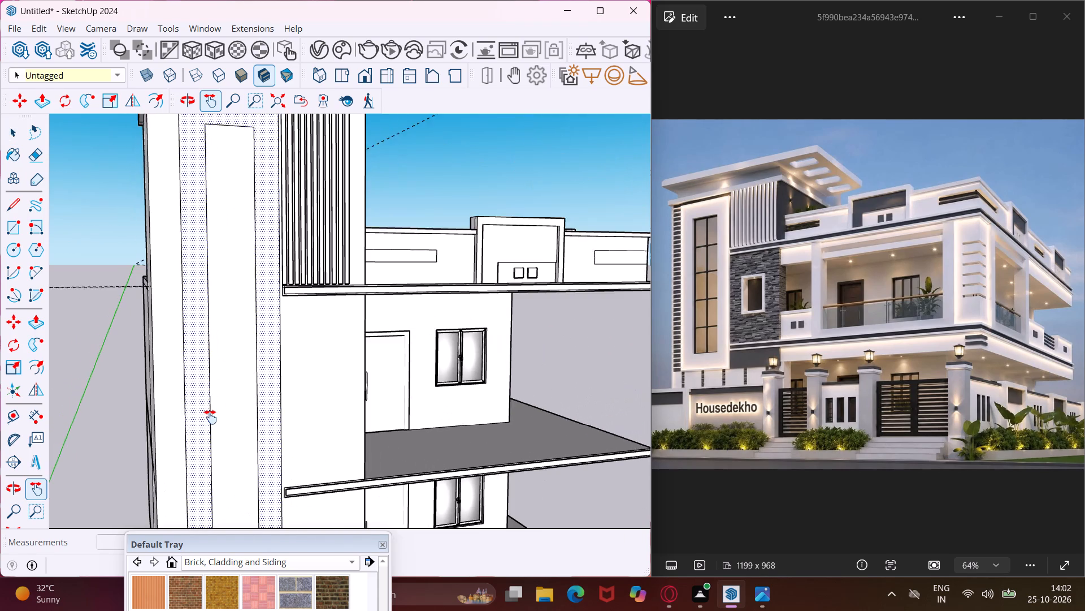
pyautogui.scroll(-1, 210, 417)
pyautogui.press('Escape')
pyautogui.press('space')
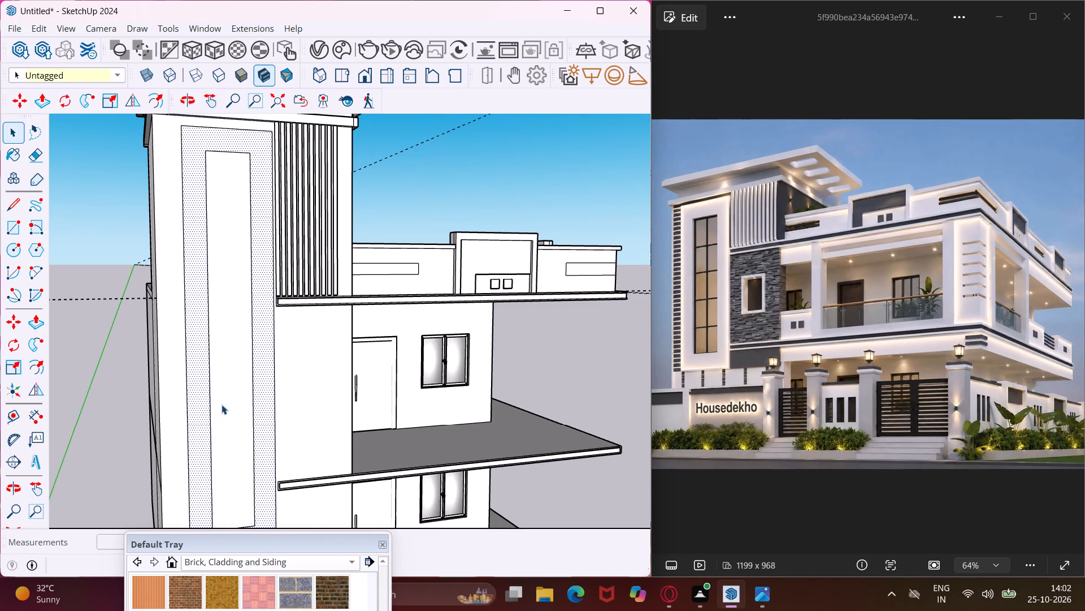
pyautogui.scroll(3, 222, 405)
pyautogui.scroll(-5, 222, 405)
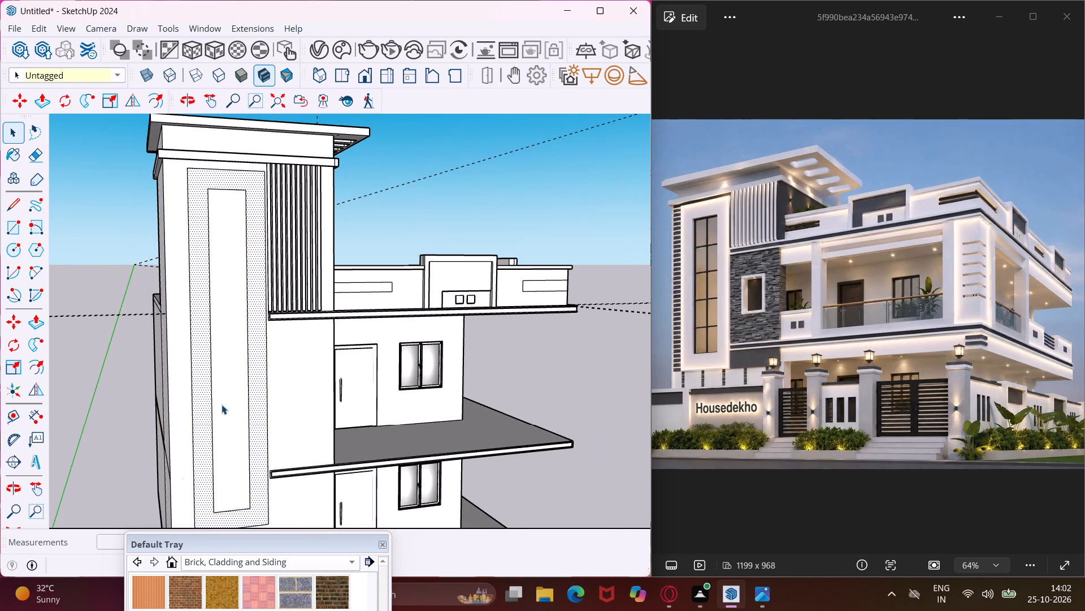
pyautogui.click(232, 416)
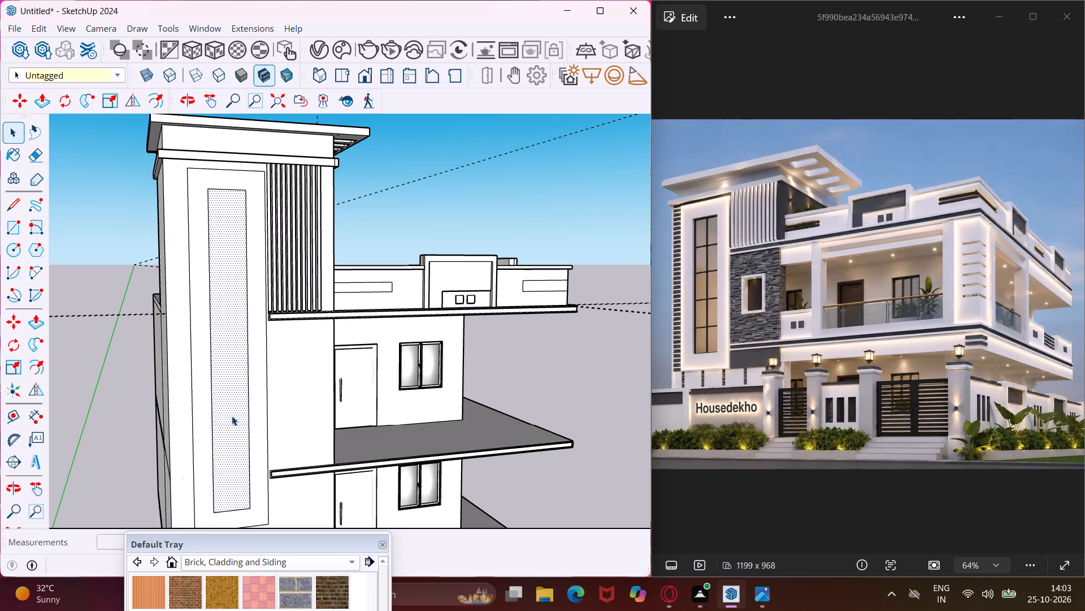
pyautogui.press('p')
pyautogui.click(232, 416)
pyautogui.click(232, 410)
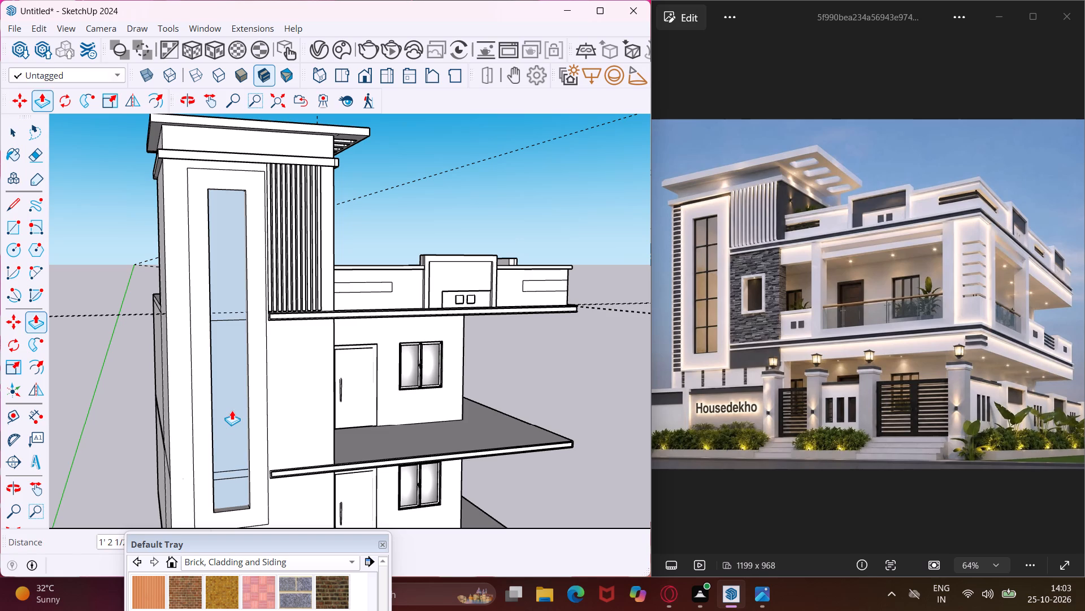
pyautogui.moveTo(232, 410); pyautogui.dragTo(274, 438, button='middle')
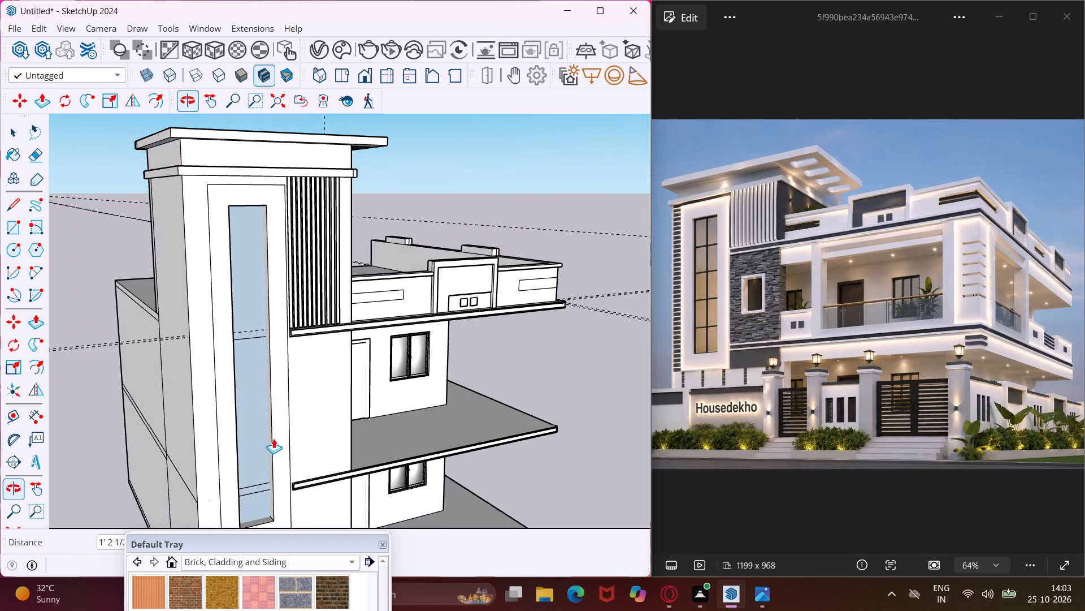
pyautogui.press('Escape')
pyautogui.press('space')
# Undo the last push and instead push the tall inner rectangle 9" into the tower's front wall.
pyautogui.click(256, 457)
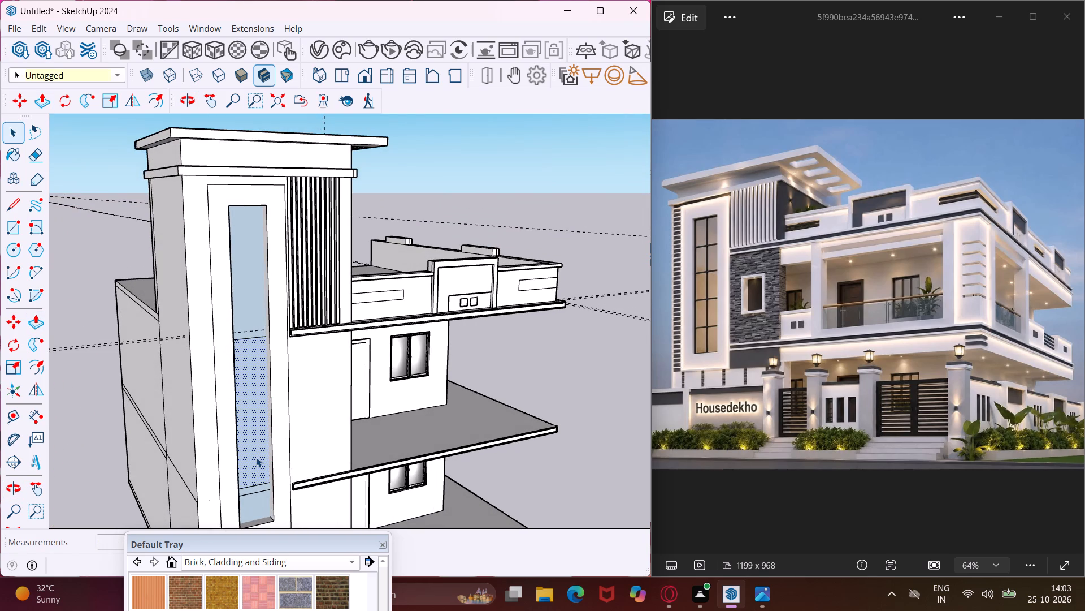
pyautogui.hotkey('ctrl', 'z')
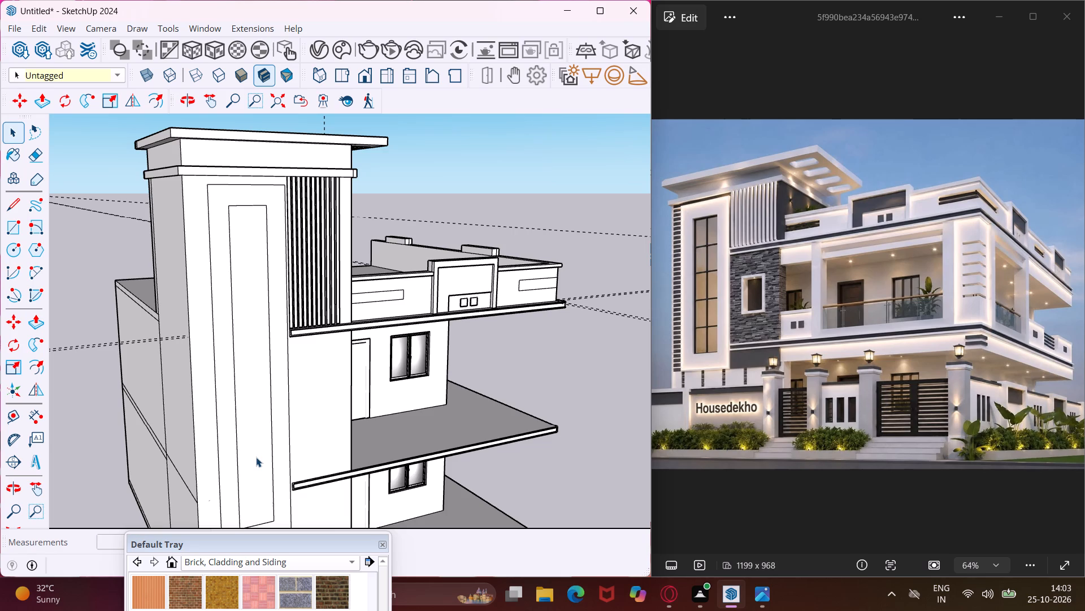
pyautogui.click(254, 463)
pyautogui.press('p')
pyautogui.click(254, 463)
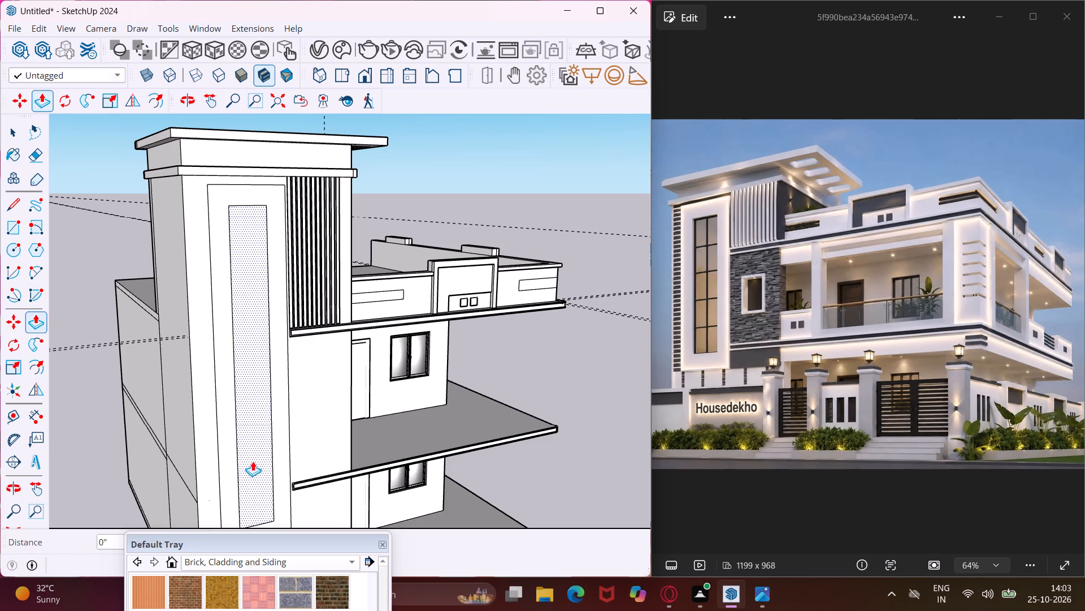
pyautogui.click(250, 449)
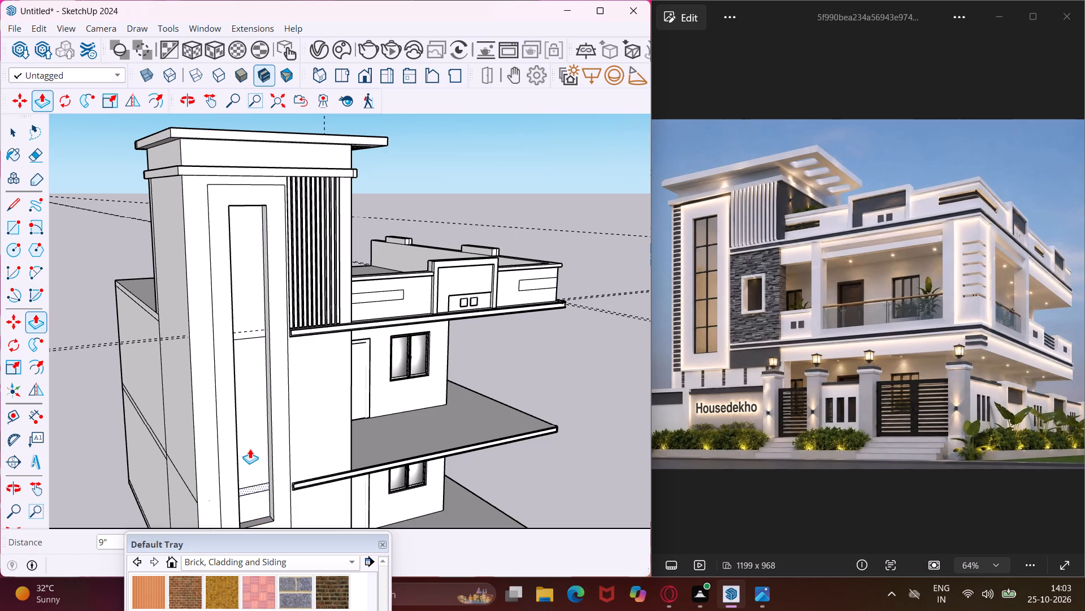
pyautogui.press('Escape')
pyautogui.press('space')
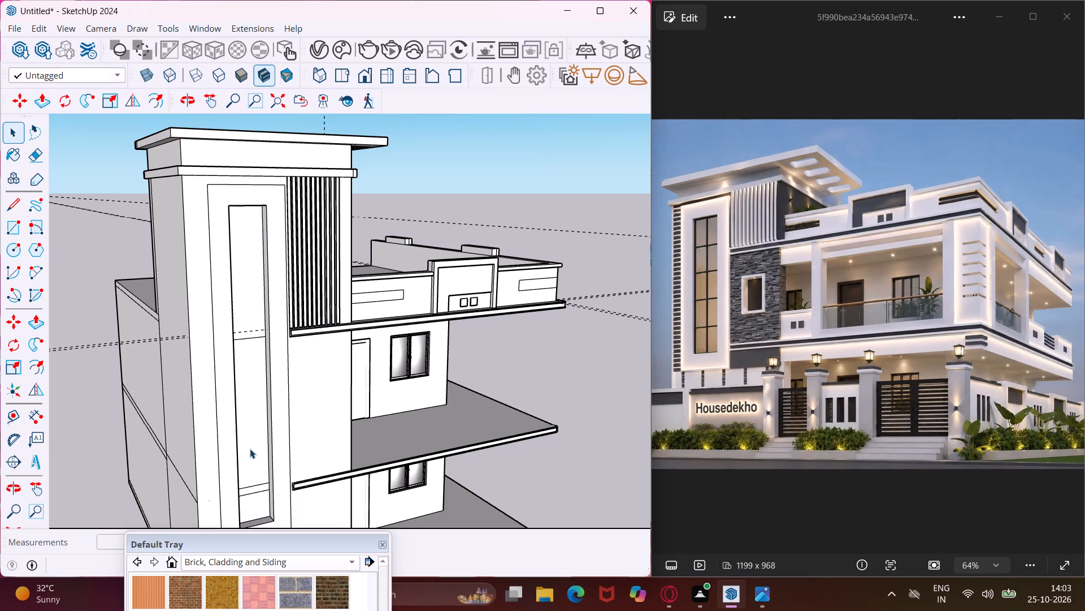
# Delete the three back faces inside the tall recess to open it through the tower's front wall.
pyautogui.click(250, 449)
pyautogui.press('Delete')
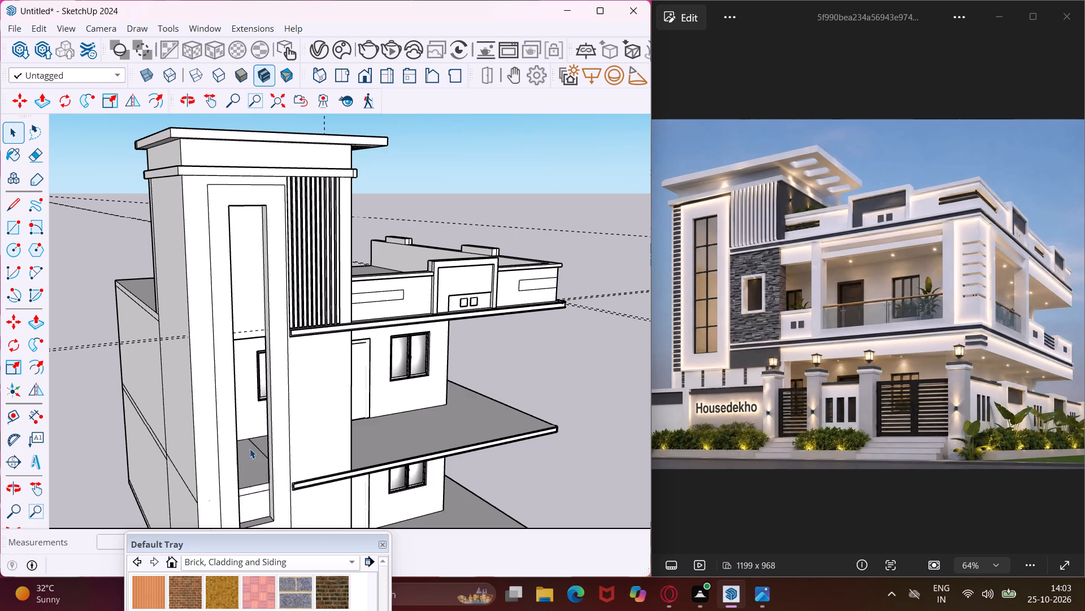
pyautogui.click(258, 497)
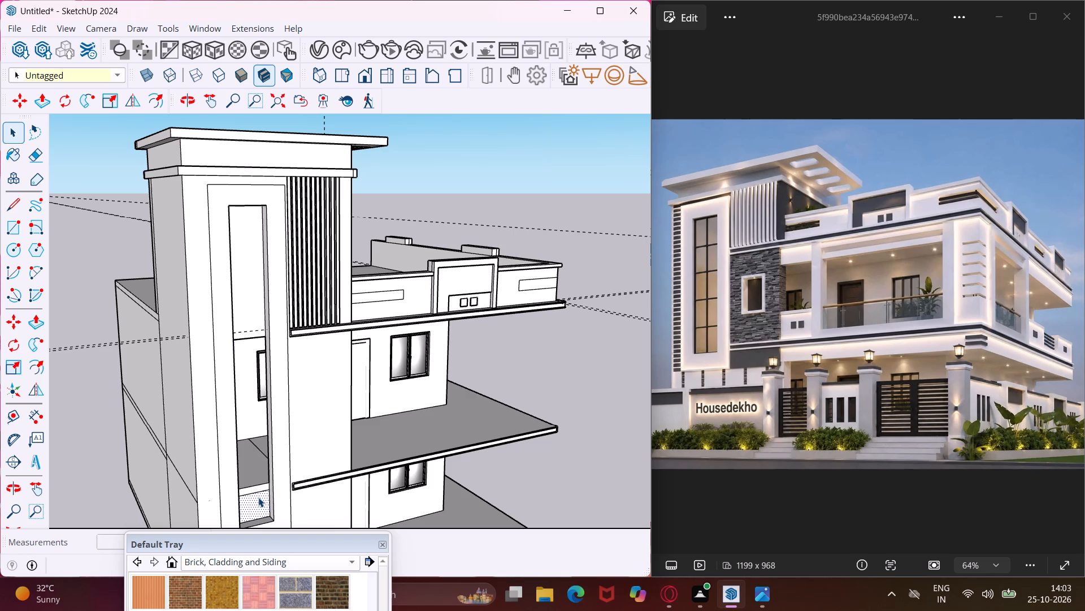
pyautogui.press('Delete')
pyautogui.click(255, 326)
pyautogui.press('Delete')
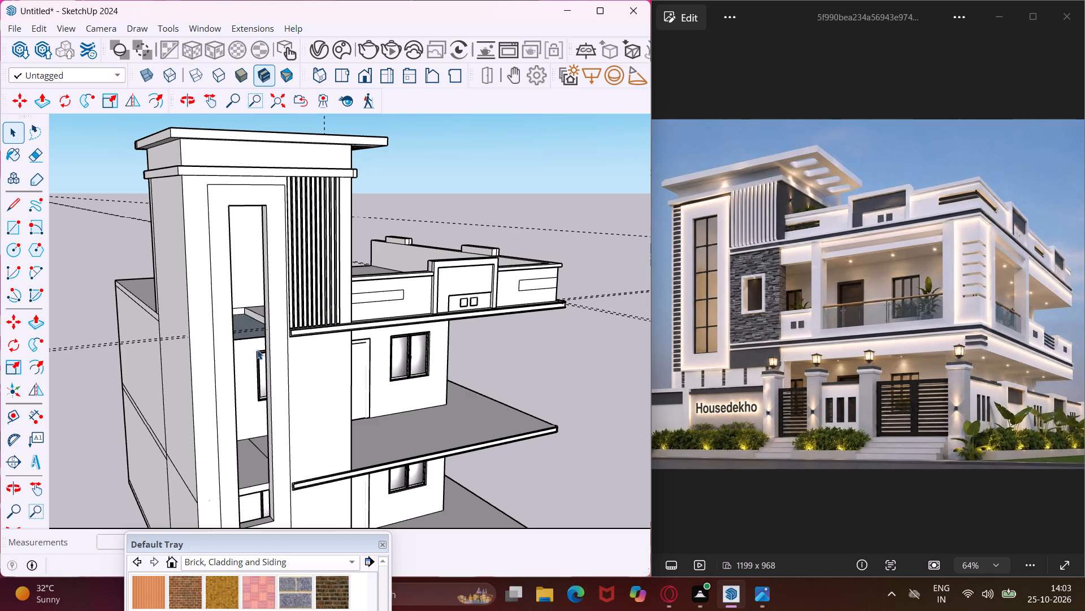
# Pull the sunken floor face inside the tower 6" up to the level of the adjoining roof floor.
pyautogui.moveTo(257, 370); pyautogui.dragTo(92, 393, button='middle')
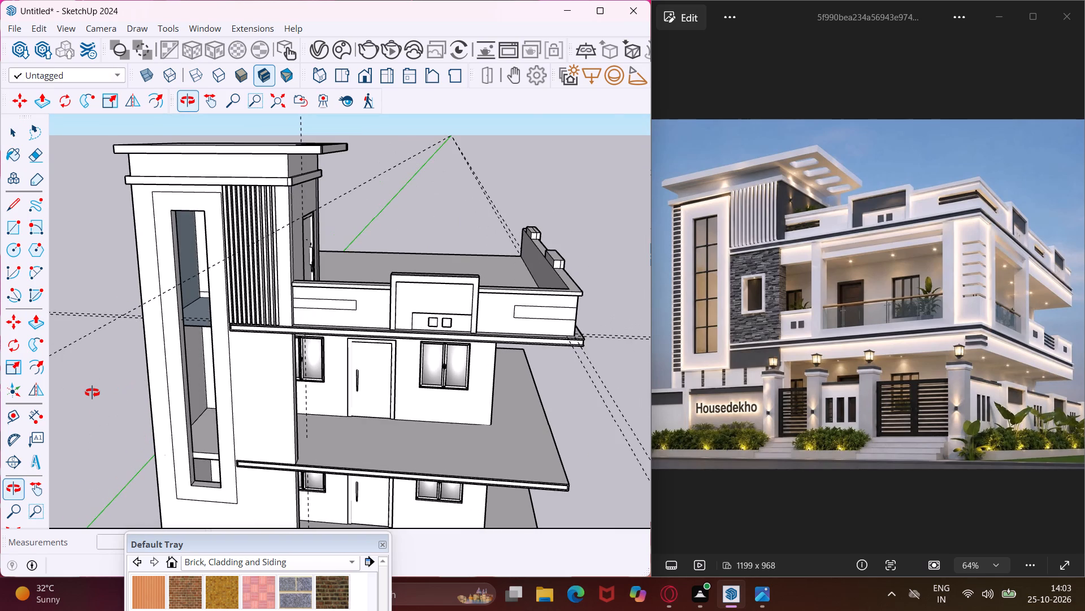
pyautogui.moveTo(92, 393); pyautogui.dragTo(297, 389, button='middle')
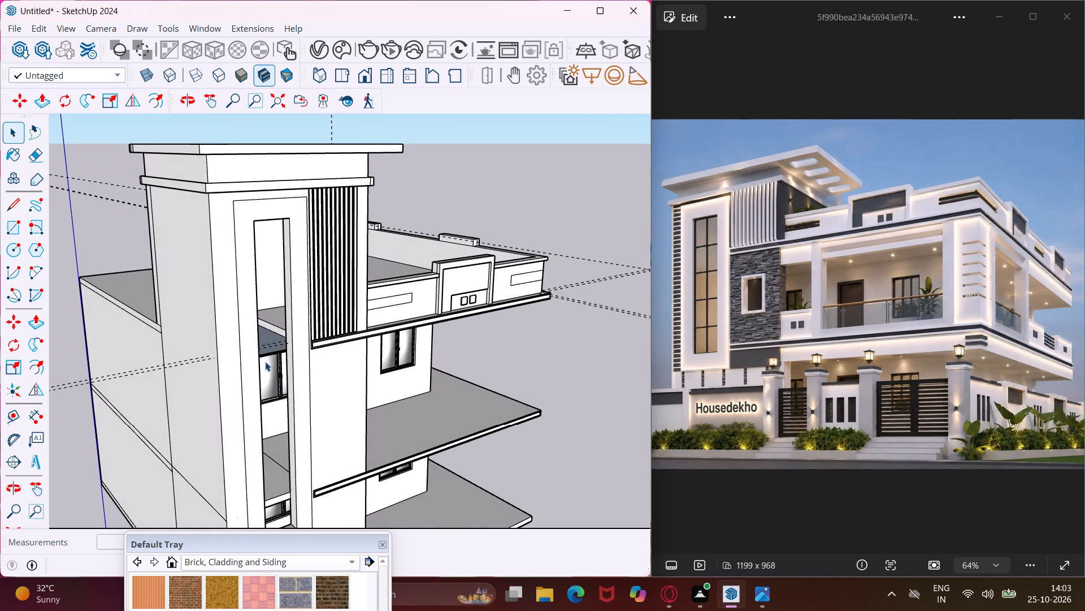
pyautogui.scroll(6, 265, 362)
pyautogui.moveTo(284, 318); pyautogui.dragTo(285, 382, button='middle')
pyautogui.scroll(1, 284, 338)
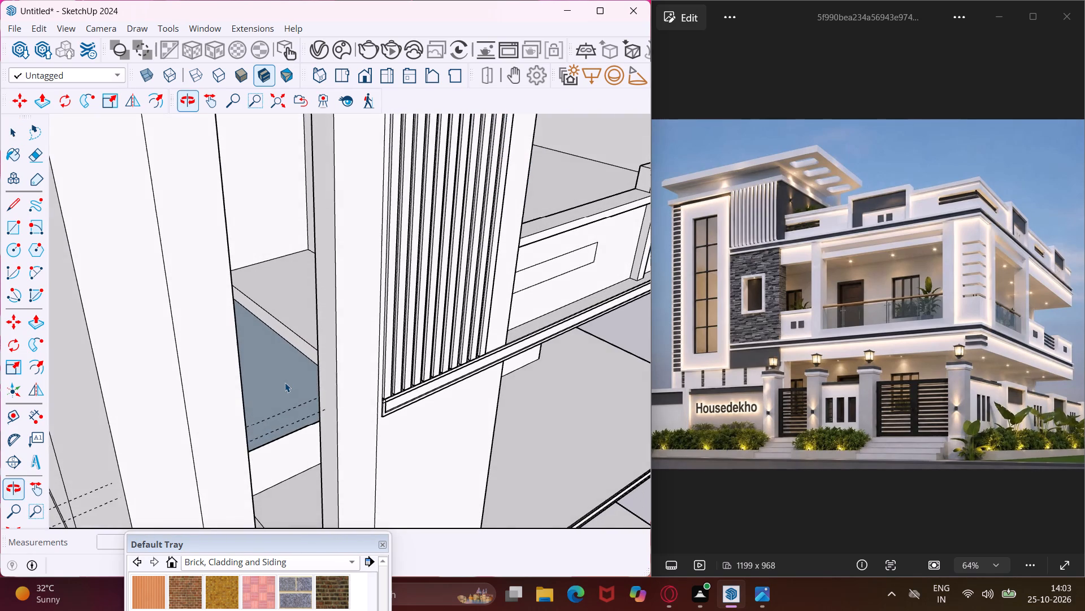
pyautogui.scroll(3, 285, 382)
pyautogui.scroll(-13, 285, 383)
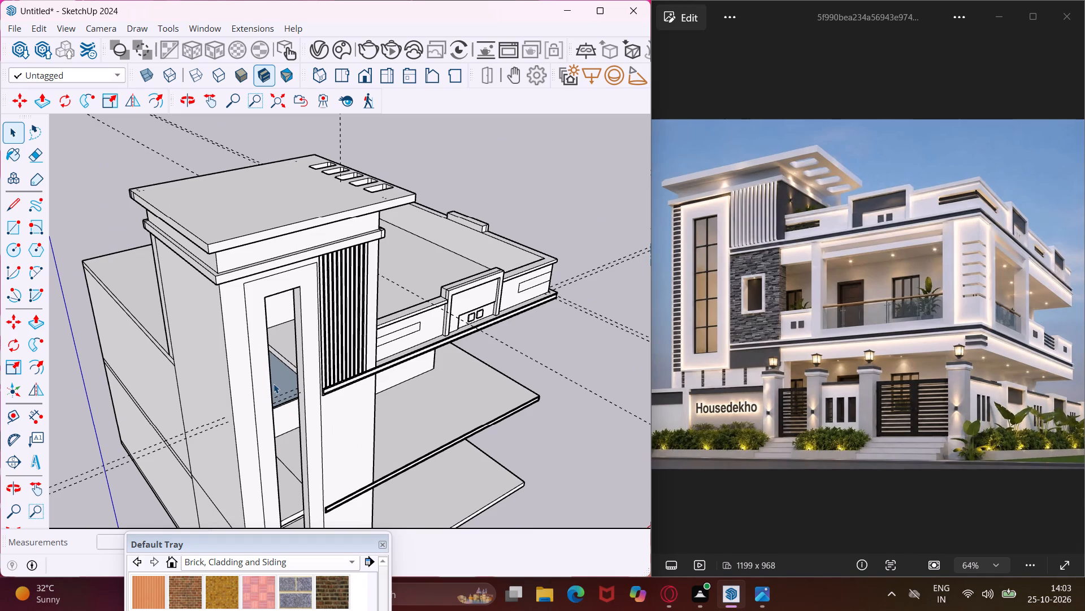
pyautogui.scroll(7, 274, 384)
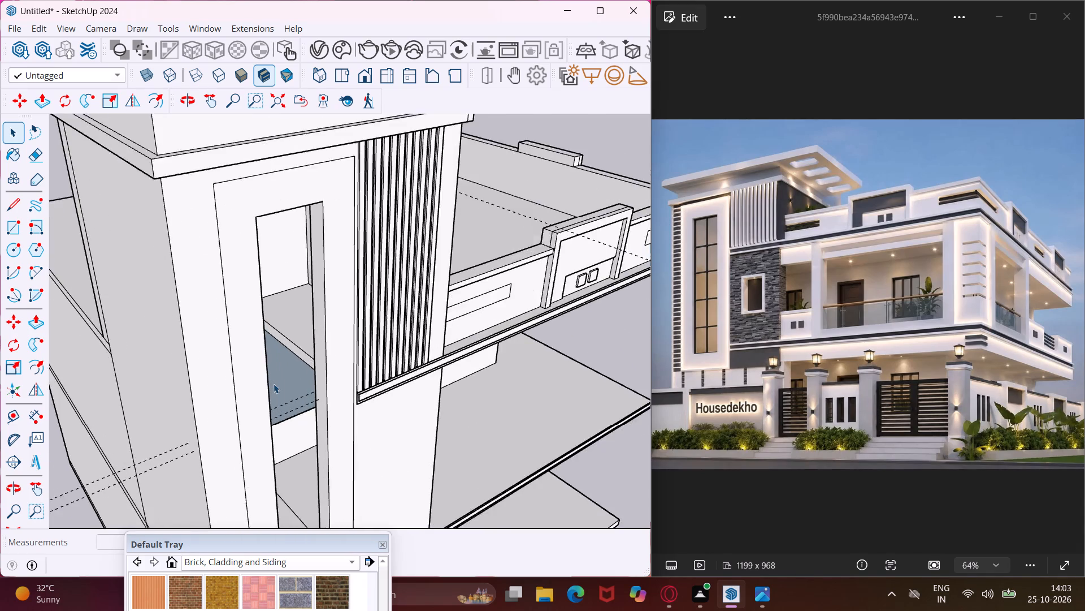
pyautogui.scroll(7, 274, 384)
pyautogui.click(300, 393)
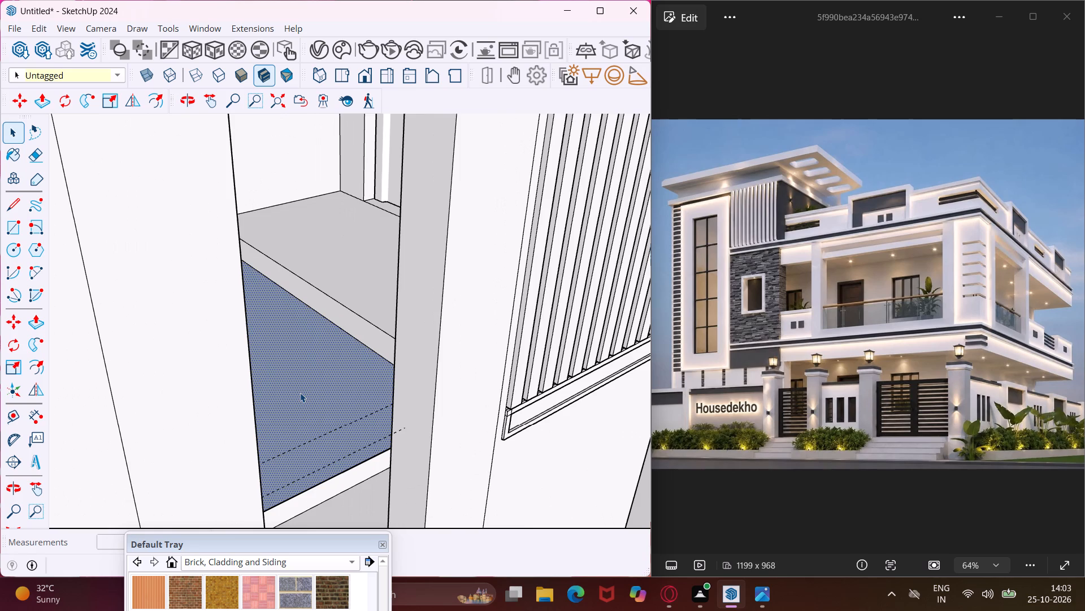
pyautogui.press('p')
pyautogui.click(300, 393)
pyautogui.scroll(1, 341, 318)
pyautogui.moveTo(341, 318); pyautogui.dragTo(318, 415, button='middle')
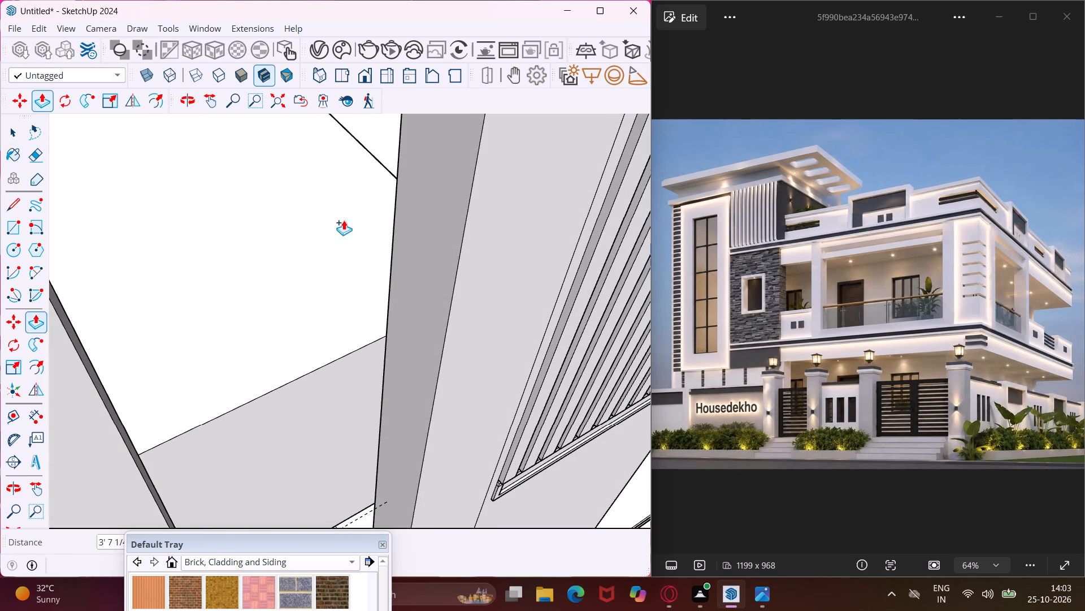
pyautogui.scroll(-5, 344, 220)
pyautogui.moveTo(344, 220); pyautogui.dragTo(143, 218, button='middle')
pyautogui.scroll(-9, 141, 213)
pyautogui.click(452, 200)
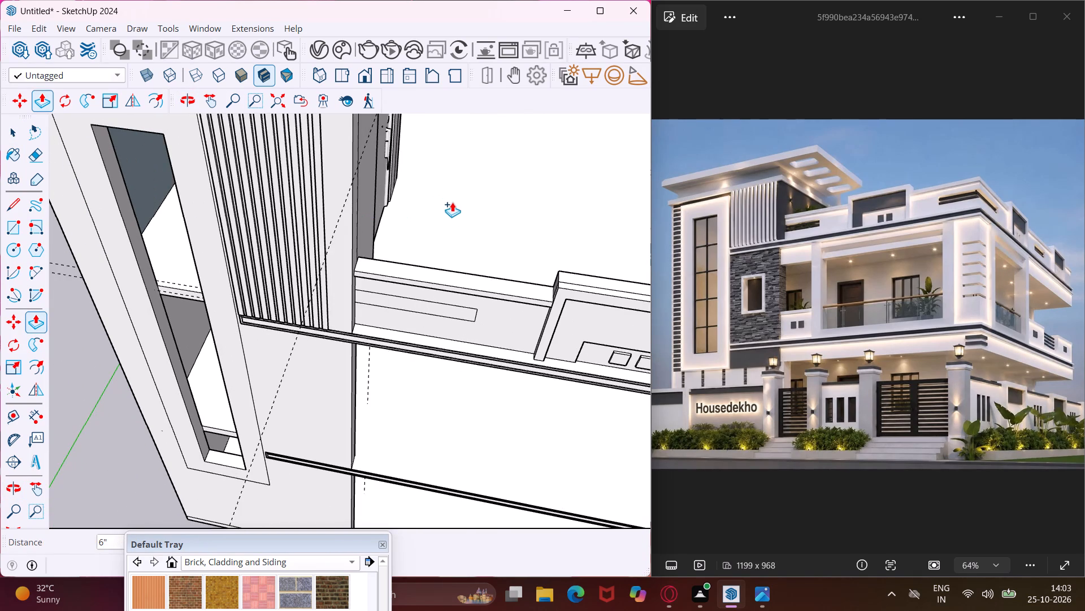
pyautogui.moveTo(450, 224); pyautogui.dragTo(593, 139, button='middle')
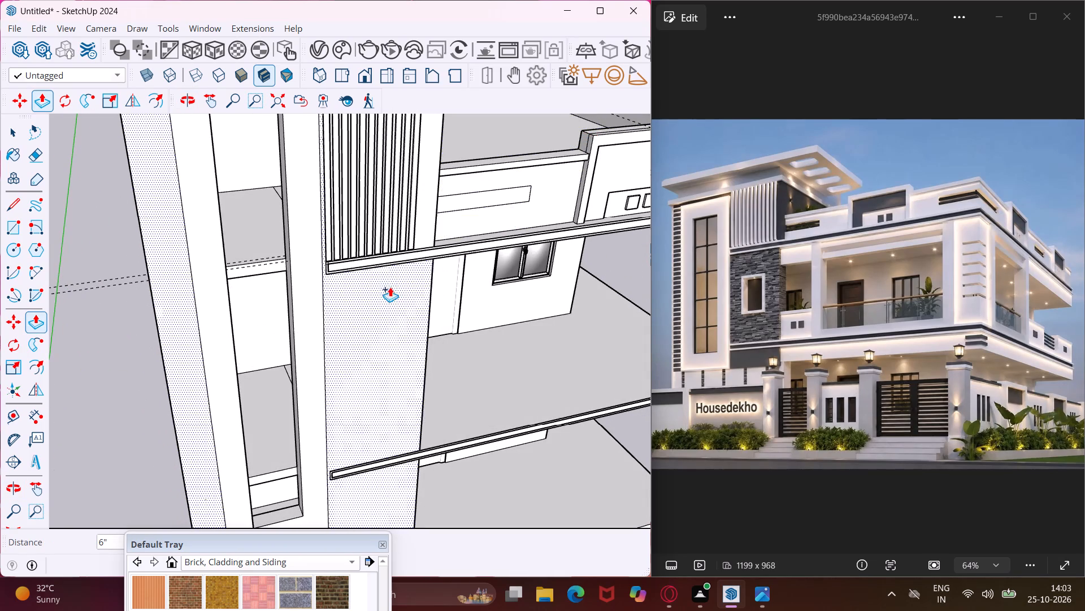
pyautogui.press('Escape')
pyautogui.press('space')
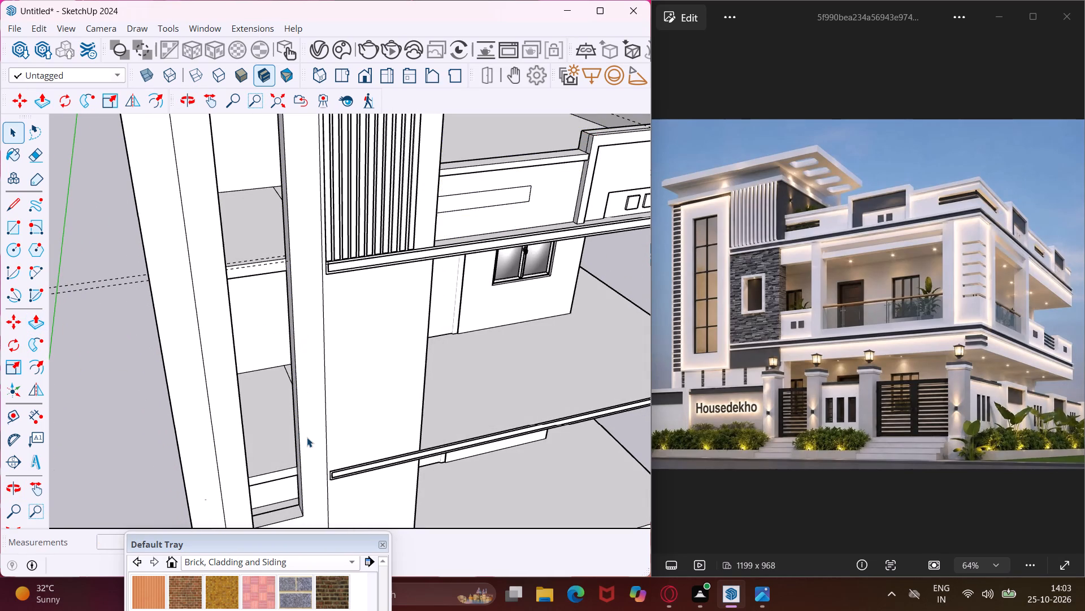
# Draw a rectangle about 20' 8" high across the tall window opening, from its upper corner to the opposite lower corner.
pyautogui.scroll(2, 307, 437)
pyautogui.scroll(-5, 307, 437)
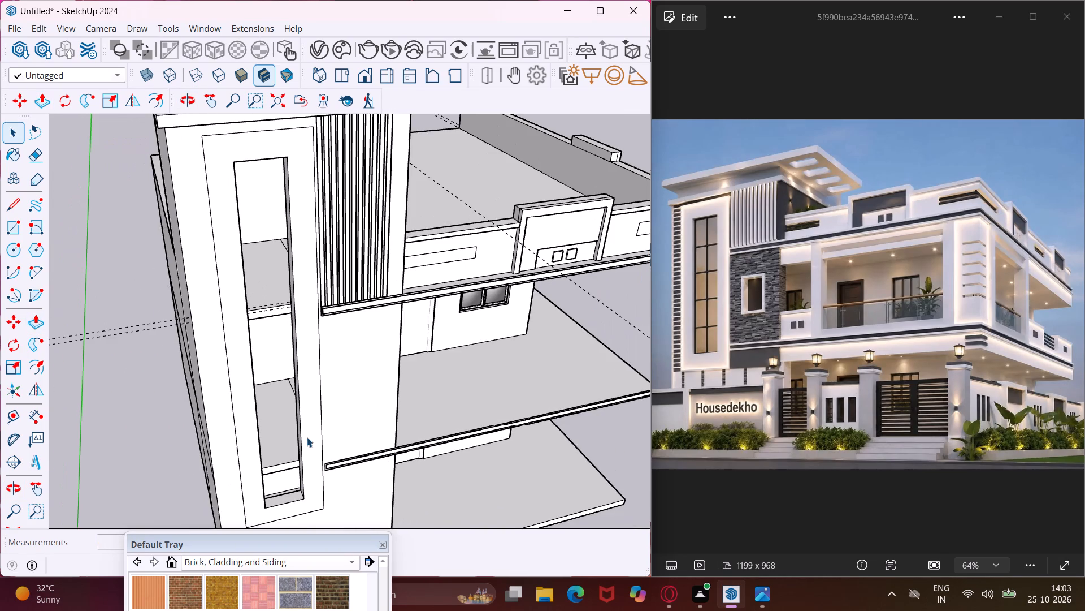
pyautogui.moveTo(309, 442); pyautogui.dragTo(333, 383, button='middle')
pyautogui.scroll(-6, 333, 382)
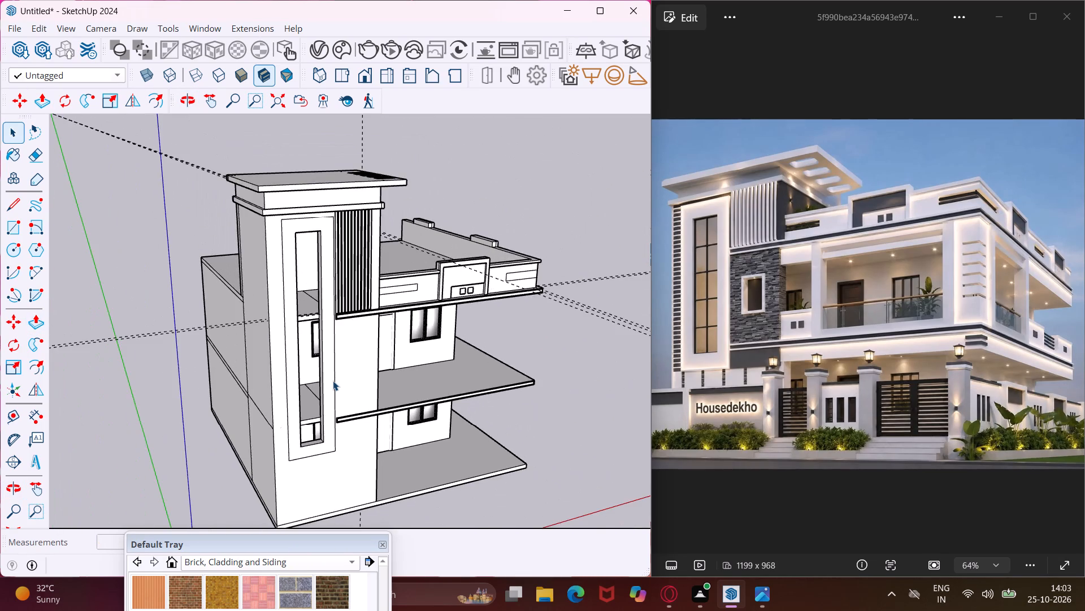
pyautogui.scroll(-4, 334, 386)
pyautogui.moveTo(331, 398); pyautogui.dragTo(299, 352, button='middle')
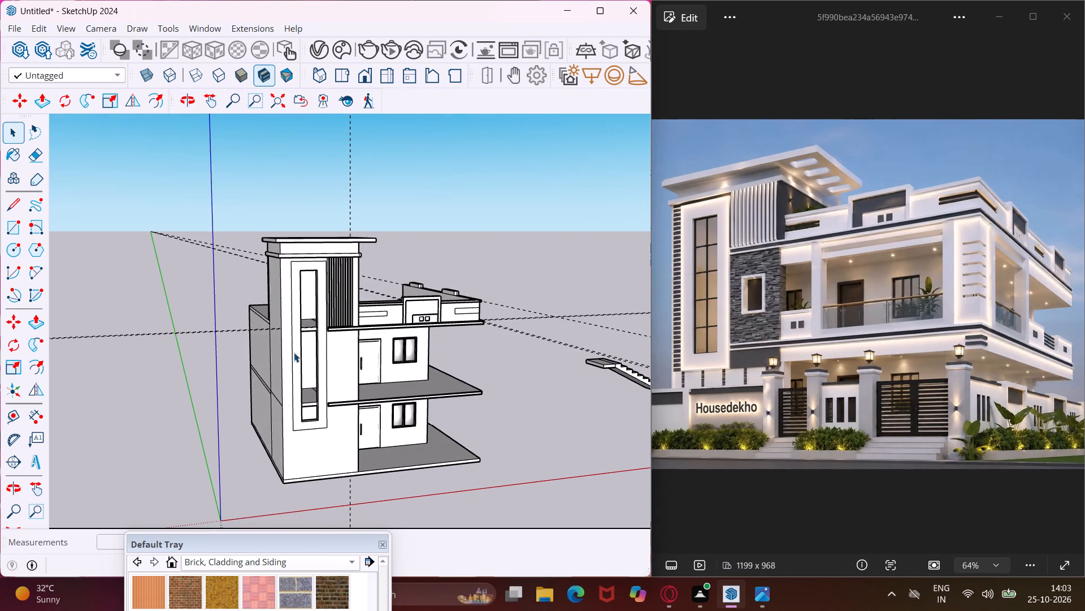
pyautogui.scroll(3, 294, 352)
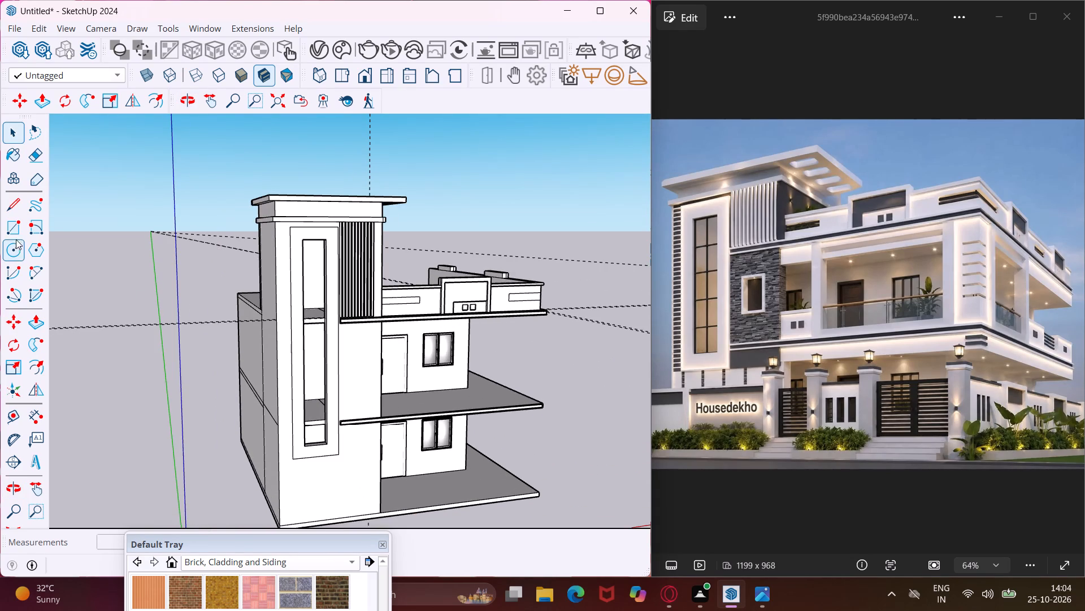
pyautogui.click(16, 235)
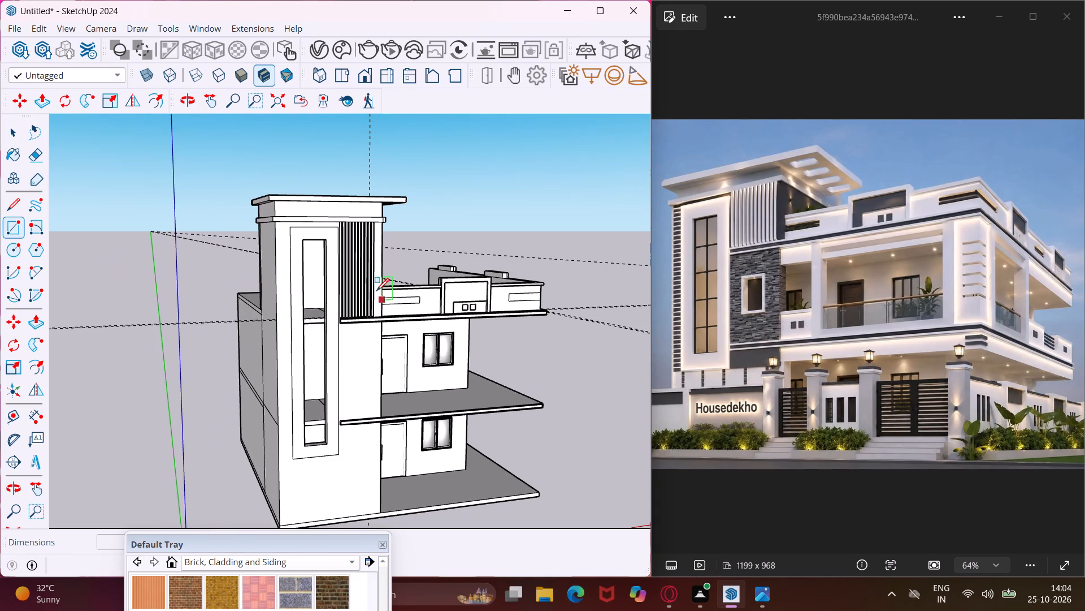
pyautogui.scroll(10, 371, 246)
pyautogui.moveTo(389, 182); pyautogui.dragTo(403, 163, button='middle')
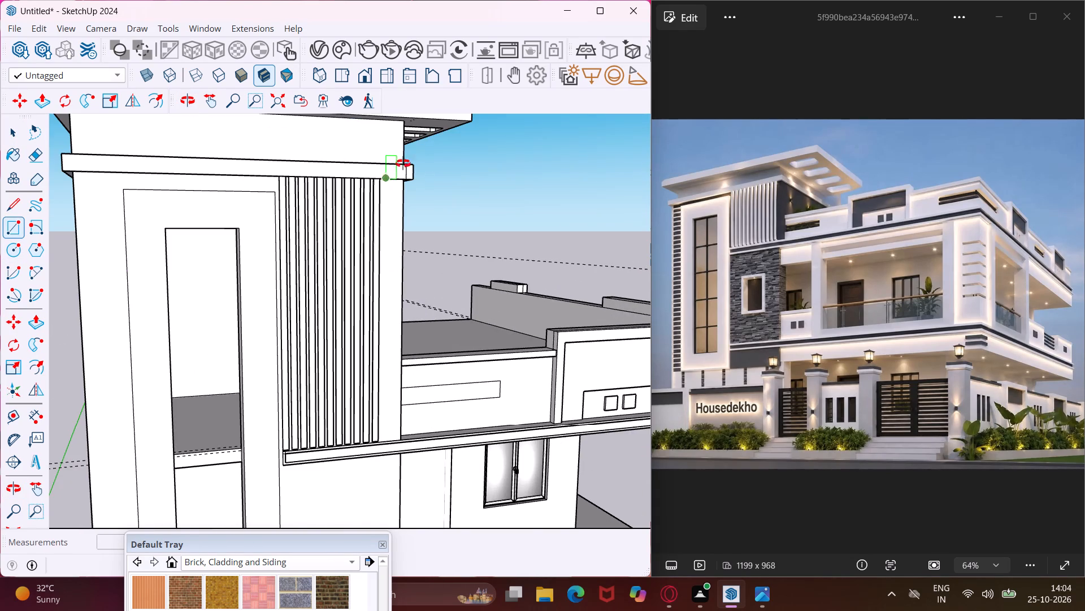
pyautogui.moveTo(403, 163); pyautogui.dragTo(470, 79, button='middle')
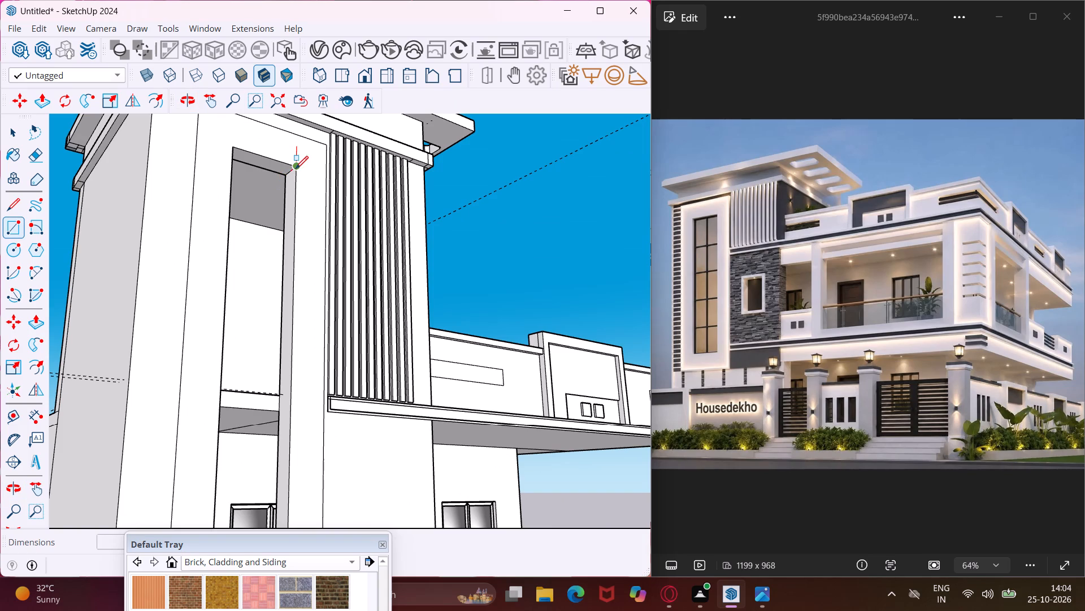
pyautogui.click(296, 169)
pyautogui.scroll(-12, 287, 184)
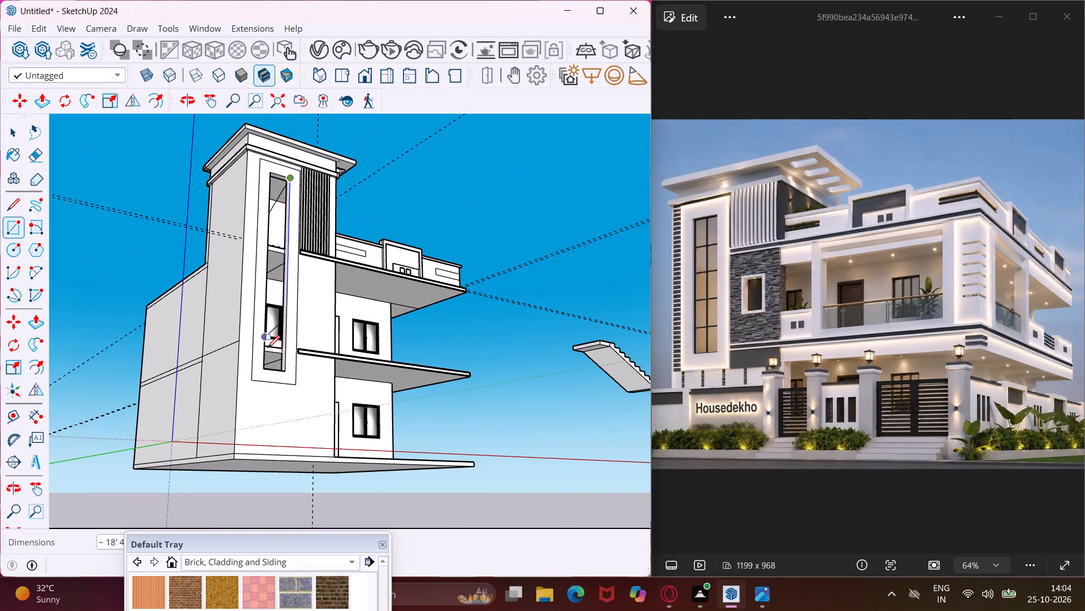
pyautogui.click(261, 371)
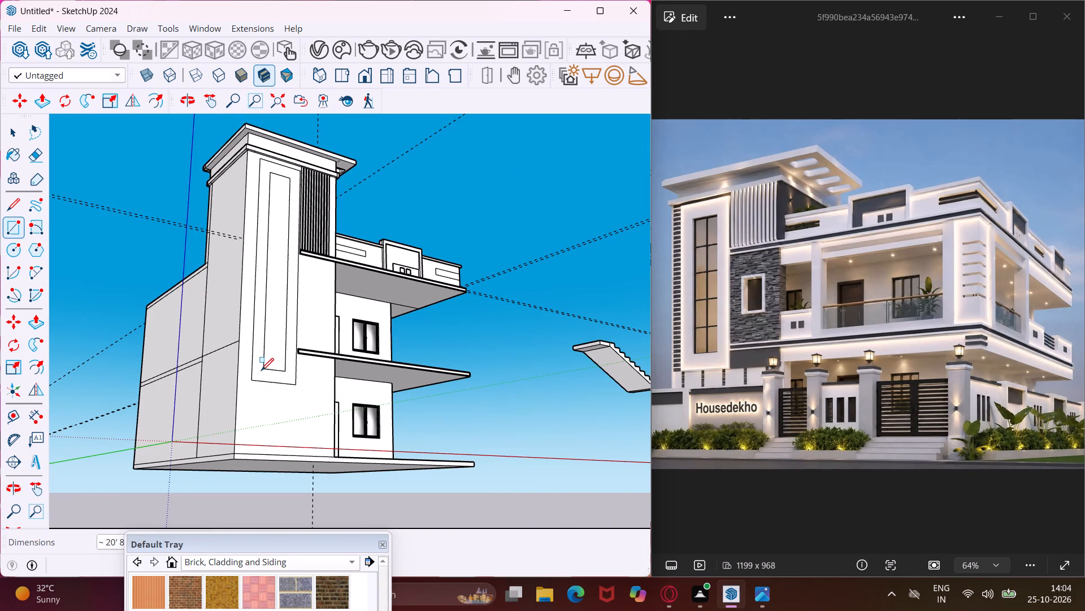
pyautogui.press('Escape')
pyautogui.press('space')
# Copy the tall rectangular face about 39' sideways, clear of the building and near the loose staircase.
pyautogui.click(275, 365)
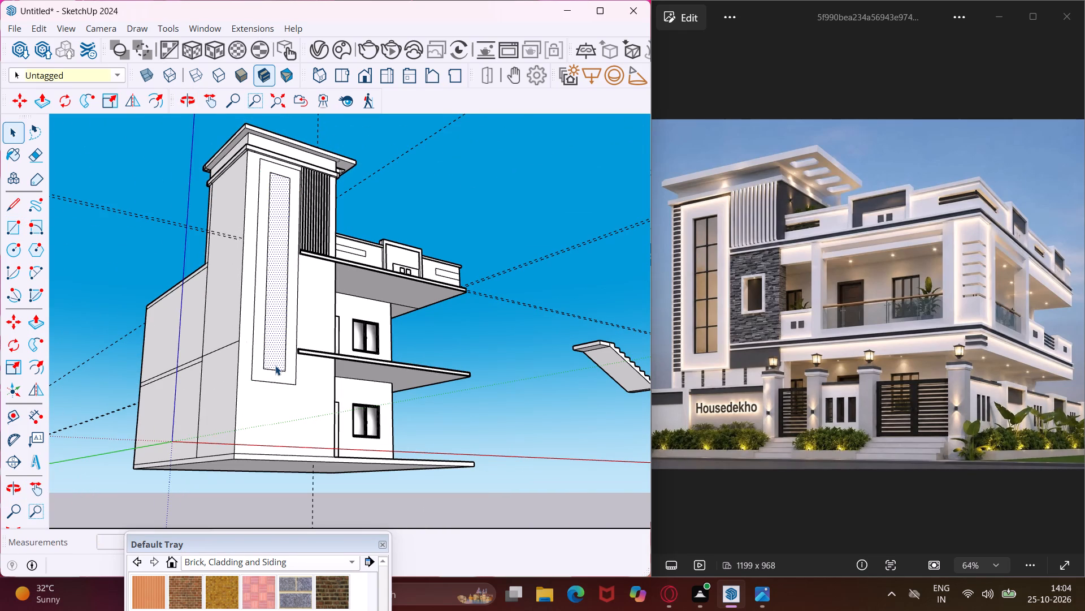
pyautogui.press('m')
pyautogui.click(275, 365)
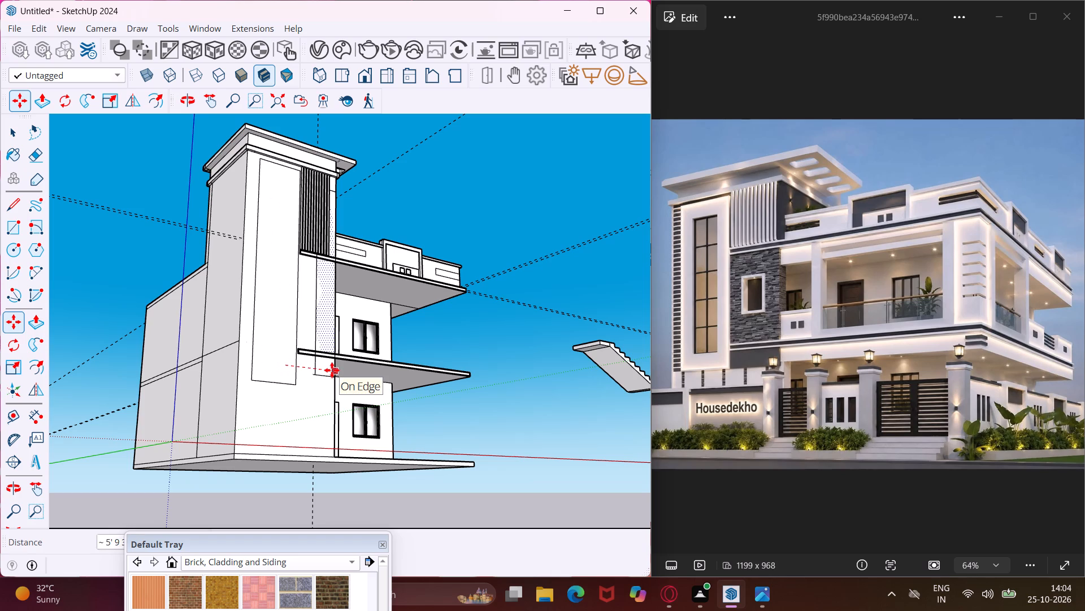
pyautogui.scroll(-5, 332, 370)
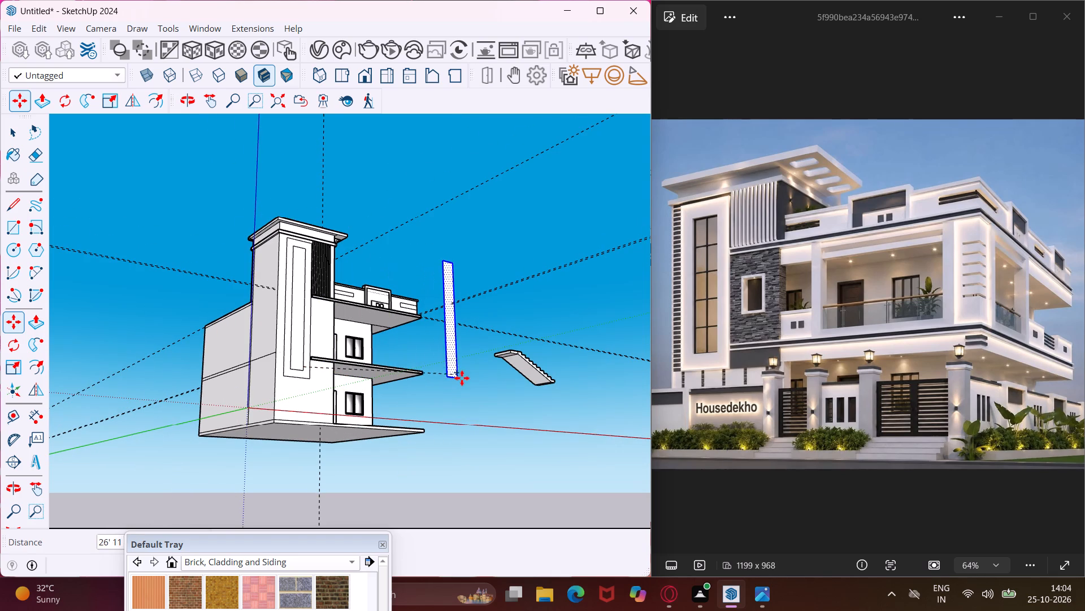
pyautogui.click(480, 382)
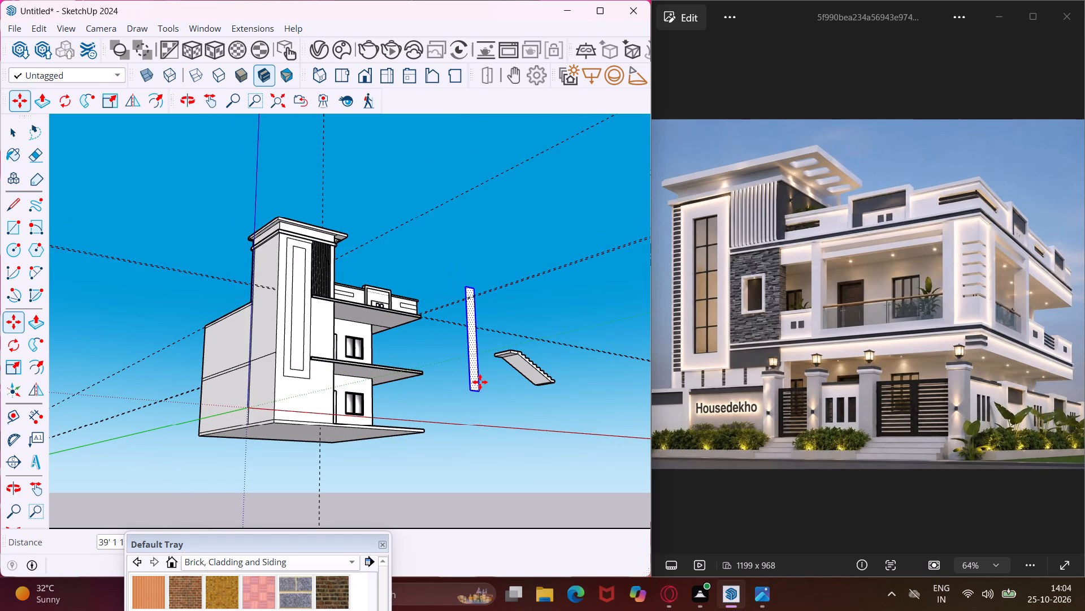
pyautogui.moveTo(480, 382); pyautogui.dragTo(467, 457, button='middle')
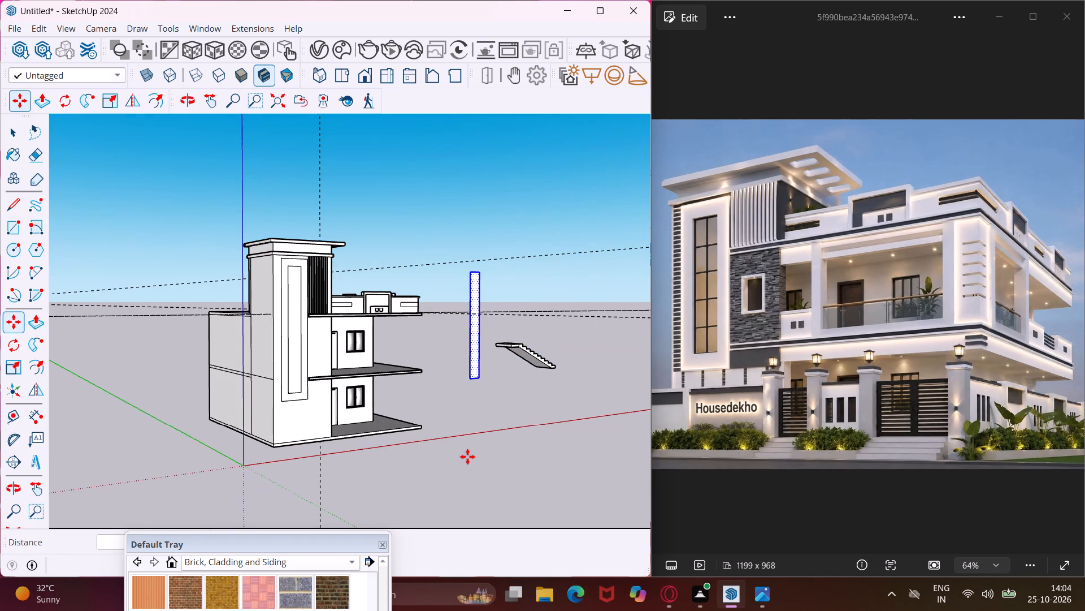
pyautogui.press('Escape')
pyautogui.press('space')
# Delete the tall face still filling the tower's window opening.
pyautogui.scroll(3, 303, 345)
pyautogui.click(294, 345)
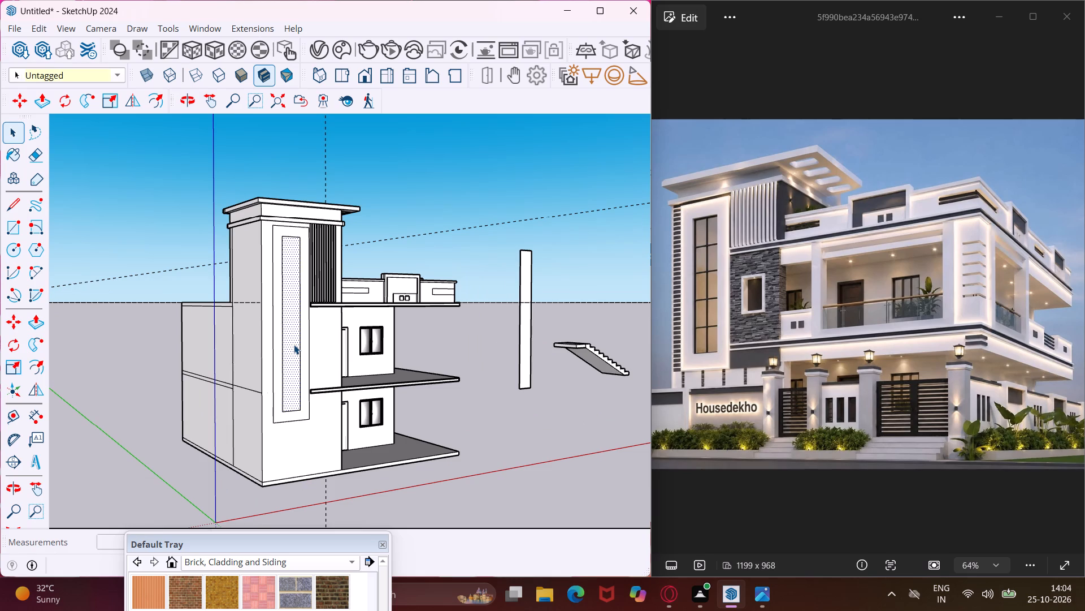
pyautogui.press('Delete')
# Delete all guide lines from the model.
pyautogui.moveTo(295, 346); pyautogui.dragTo(307, 420, button='middle')
pyautogui.scroll(1, 295, 346)
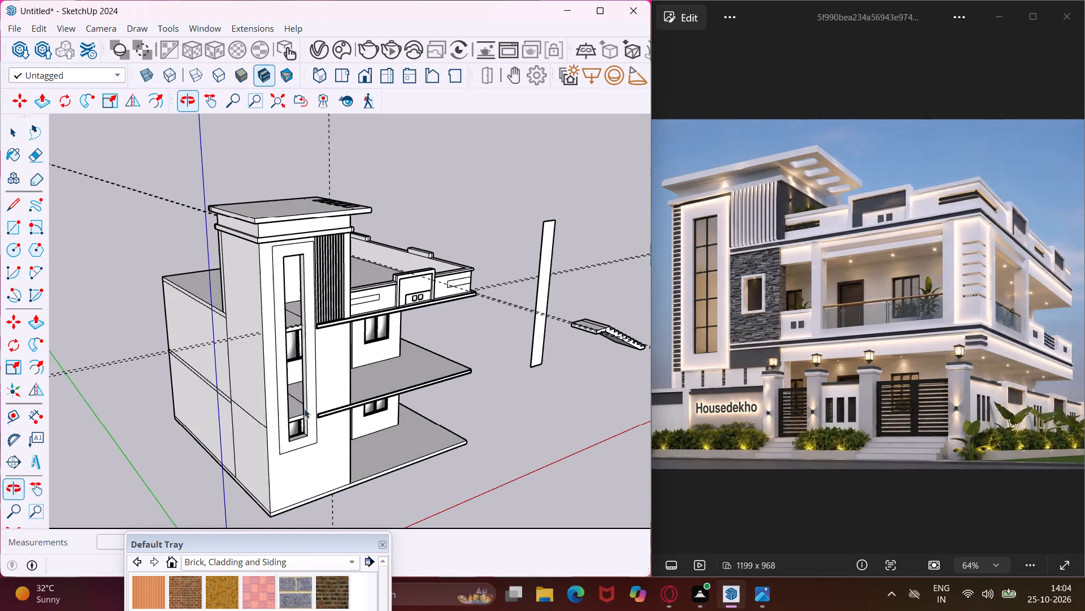
pyautogui.click(37, 31)
pyautogui.click(102, 171)
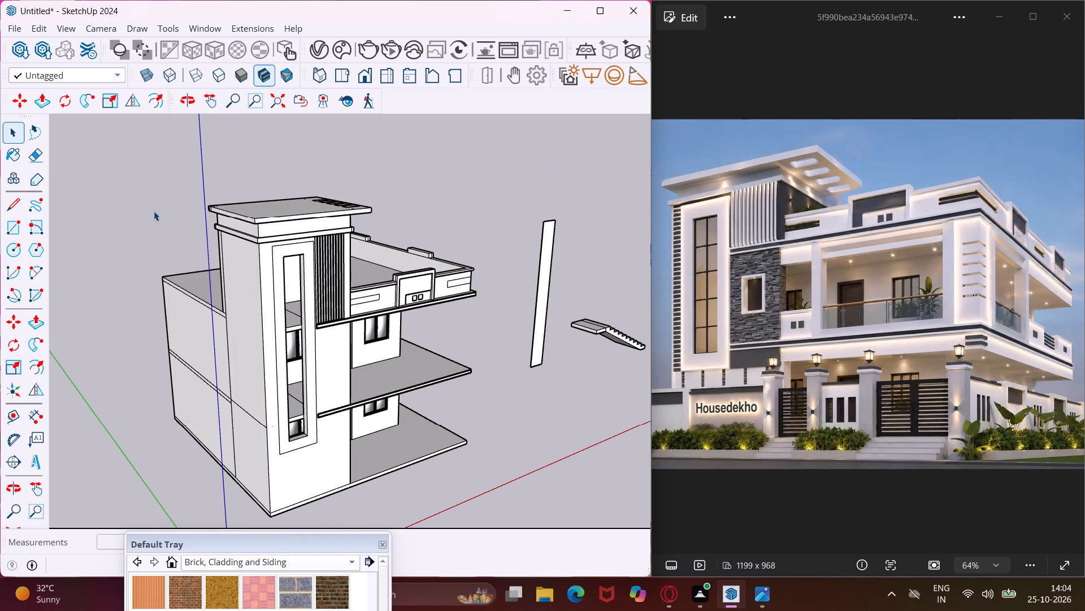
# Push/Pull the border face around the stair tower's tall window opening outward by about 3 9/16" as a raised frame.
pyautogui.scroll(7, 304, 415)
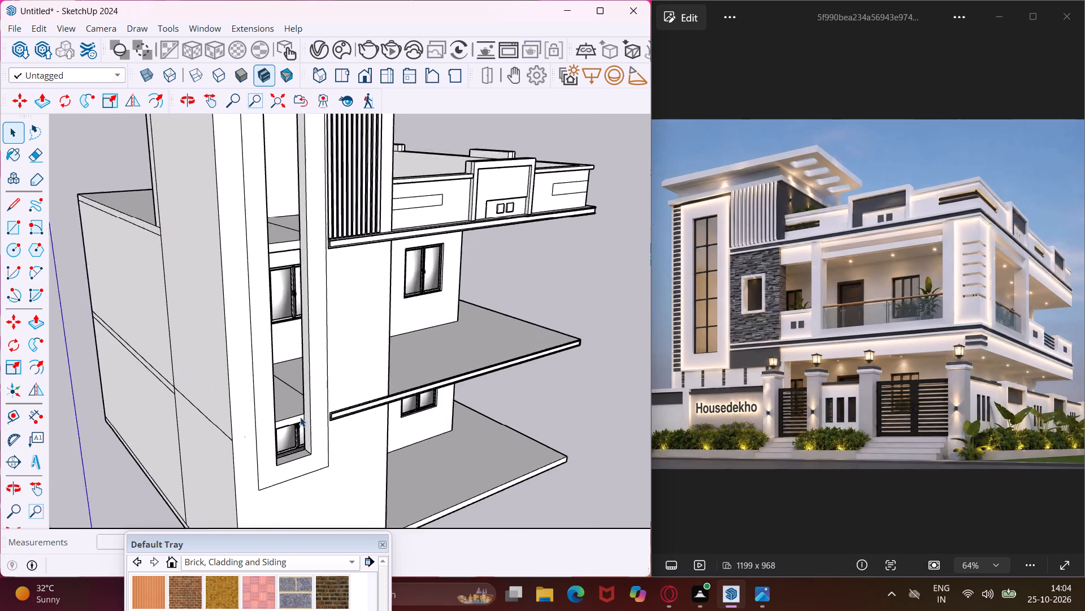
pyautogui.scroll(2, 300, 417)
pyautogui.click(249, 458)
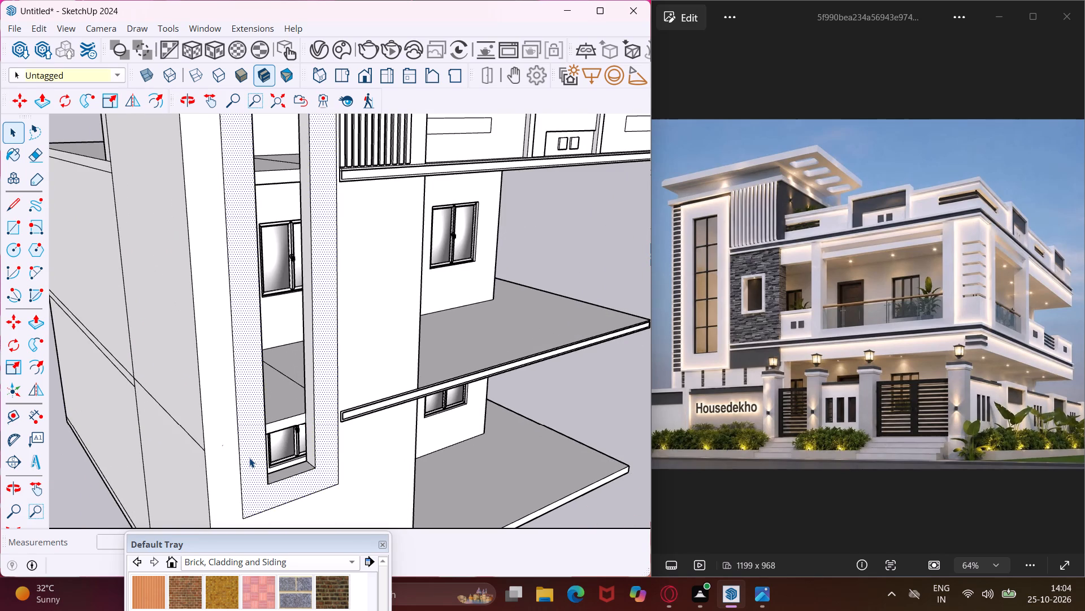
pyautogui.press('p')
pyautogui.click(249, 458)
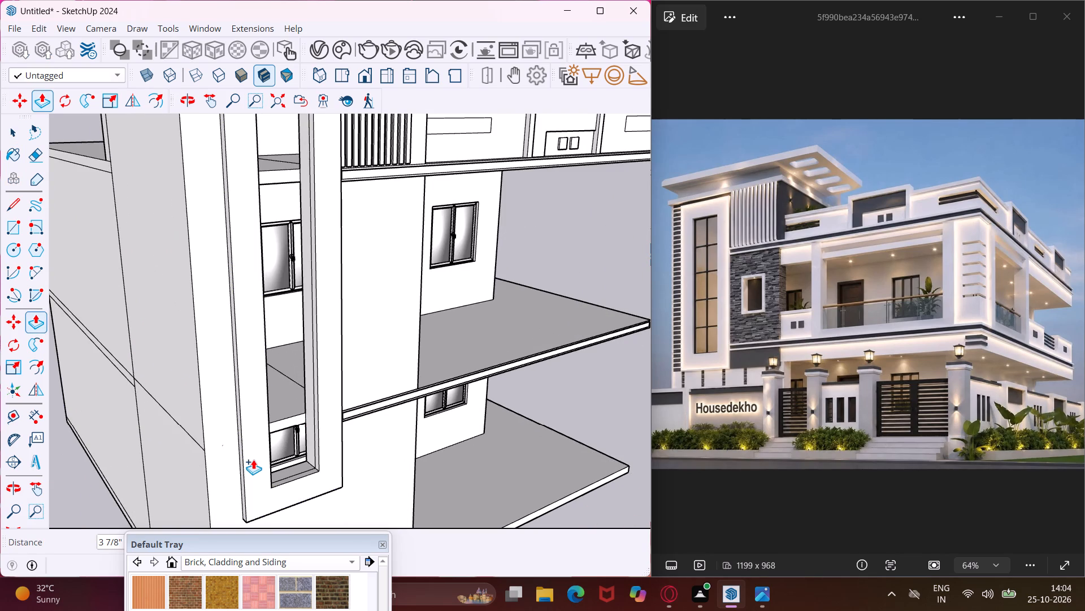
pyautogui.click(253, 459)
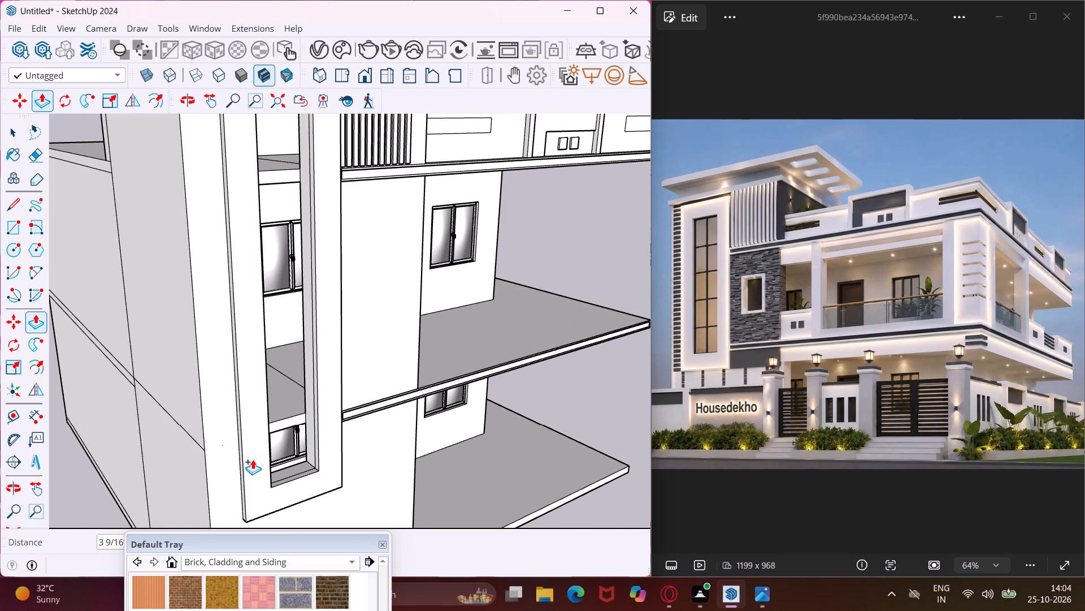
pyautogui.press('Escape')
pyautogui.press('space')
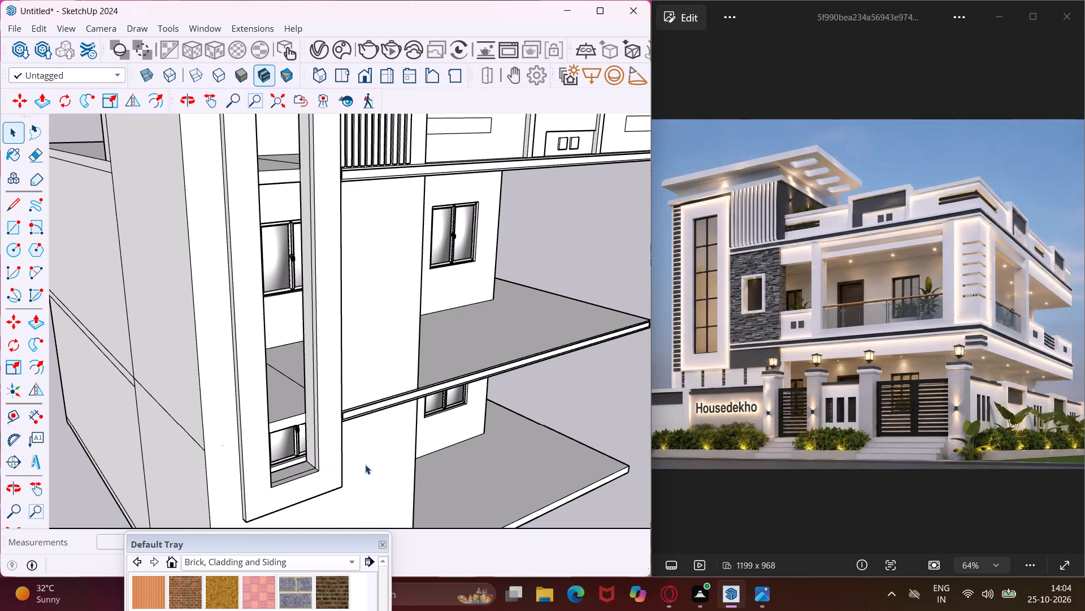
# Draw a line along the red axis across the tower's front wall, starting from the raised window frame's lower corner nearest the balcony slab.
pyautogui.moveTo(365, 464); pyautogui.dragTo(287, 372, button='middle')
pyautogui.scroll(3, 287, 372)
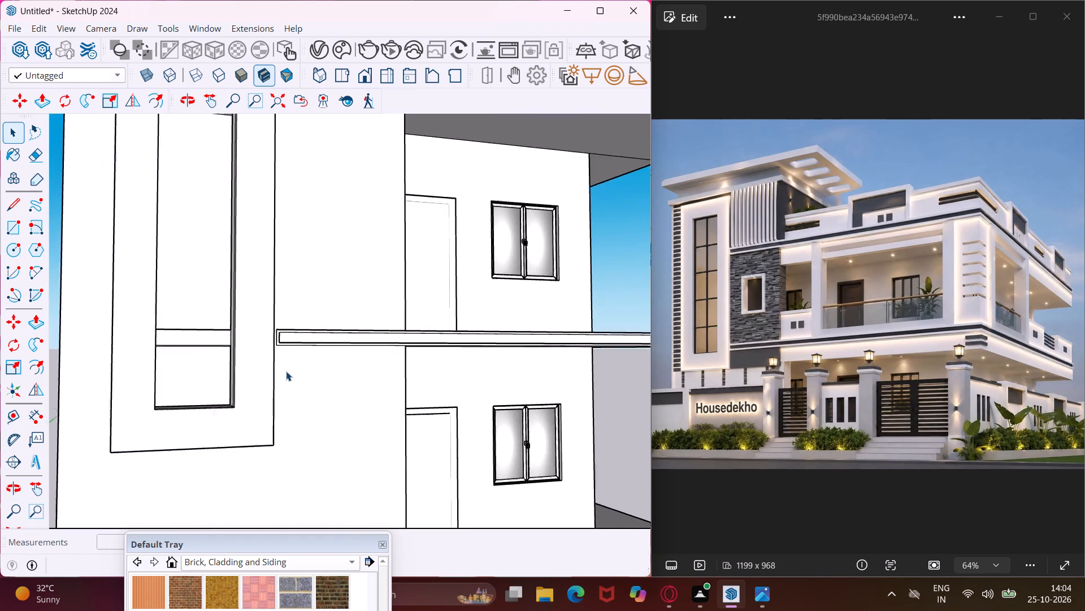
pyautogui.scroll(1, 286, 371)
pyautogui.scroll(-5, 286, 371)
pyautogui.moveTo(325, 392); pyautogui.dragTo(292, 352, button='middle')
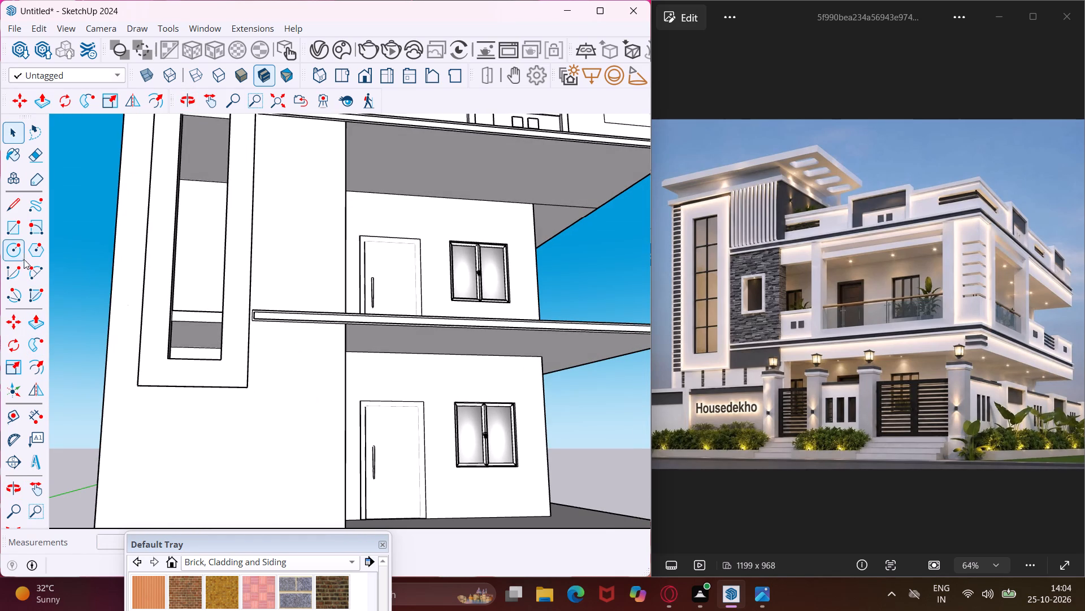
pyautogui.click(24, 206)
pyautogui.click(8, 209)
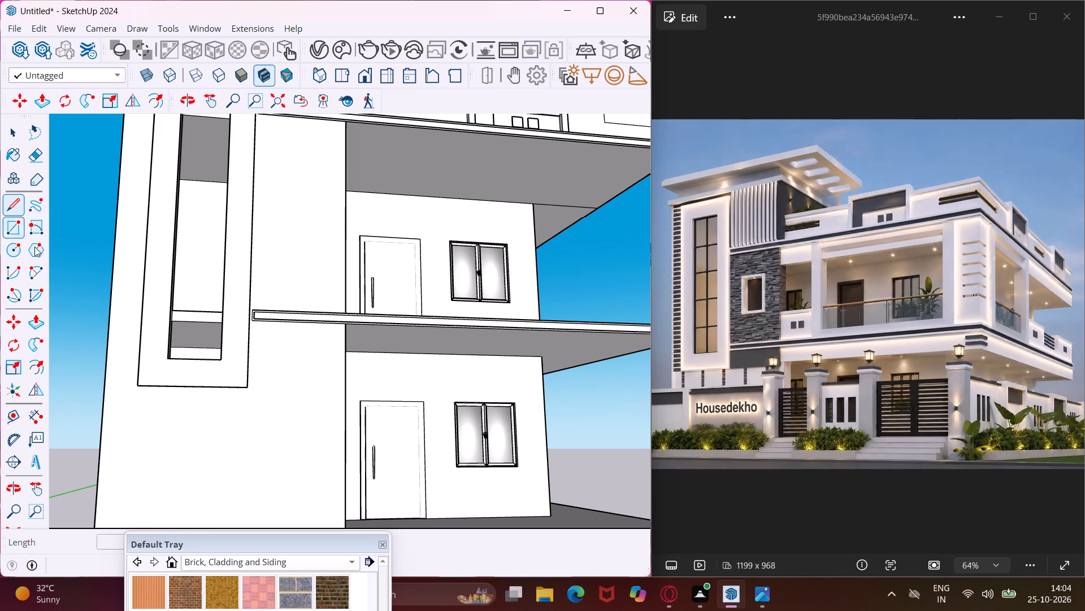
pyautogui.moveTo(281, 418); pyautogui.dragTo(115, 436, button='middle')
pyautogui.scroll(5, 154, 405)
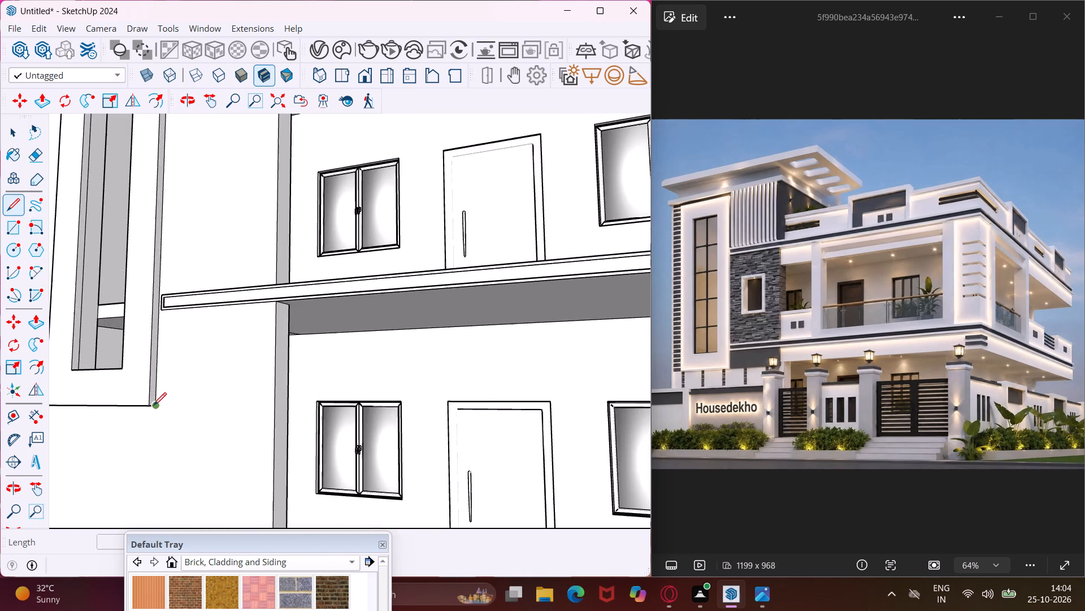
pyautogui.scroll(3, 154, 405)
pyautogui.click(159, 406)
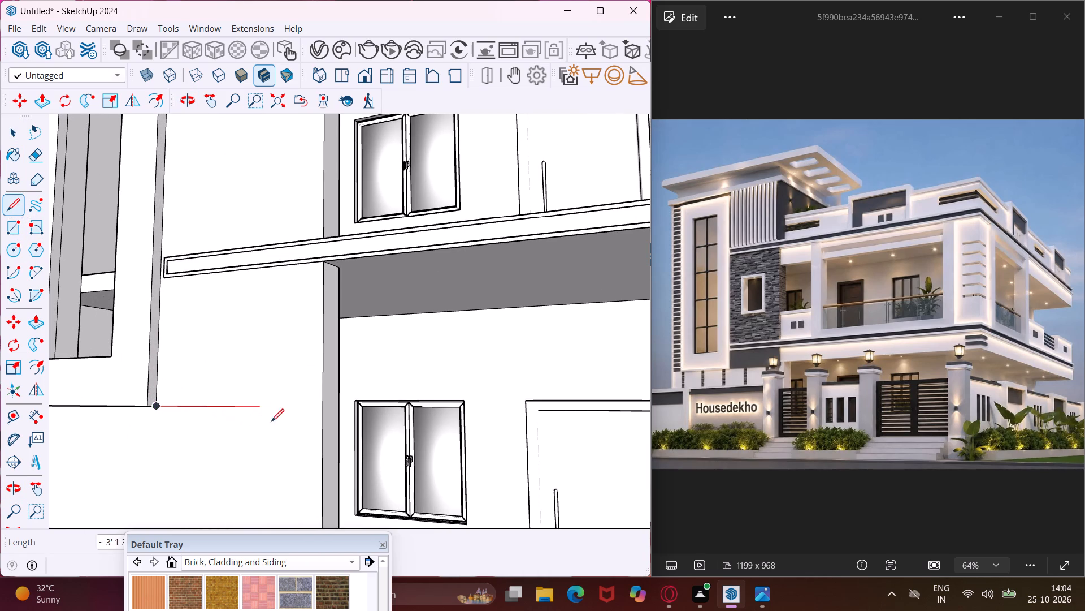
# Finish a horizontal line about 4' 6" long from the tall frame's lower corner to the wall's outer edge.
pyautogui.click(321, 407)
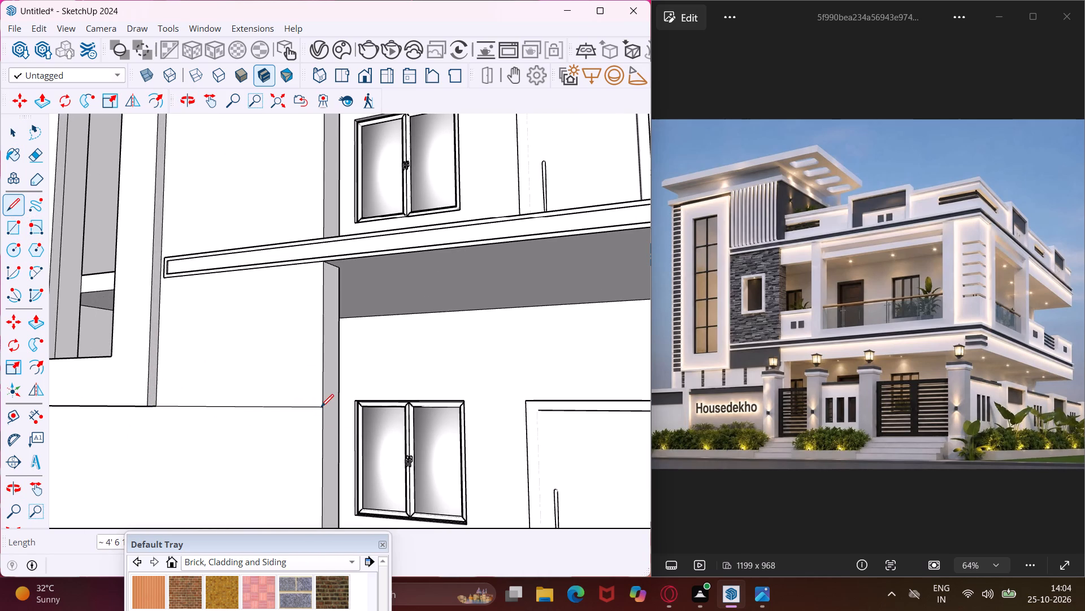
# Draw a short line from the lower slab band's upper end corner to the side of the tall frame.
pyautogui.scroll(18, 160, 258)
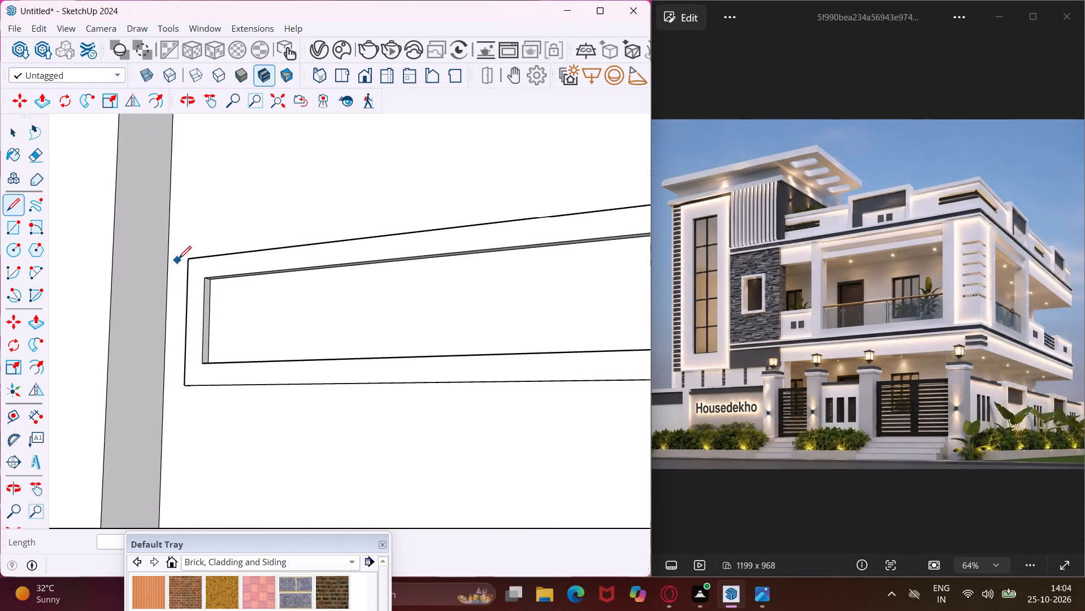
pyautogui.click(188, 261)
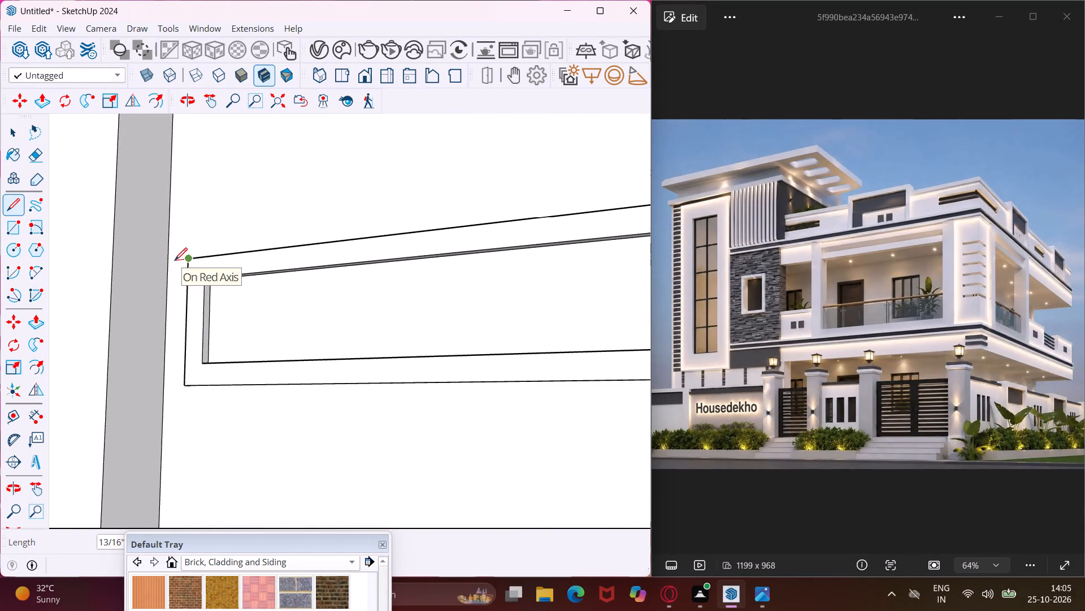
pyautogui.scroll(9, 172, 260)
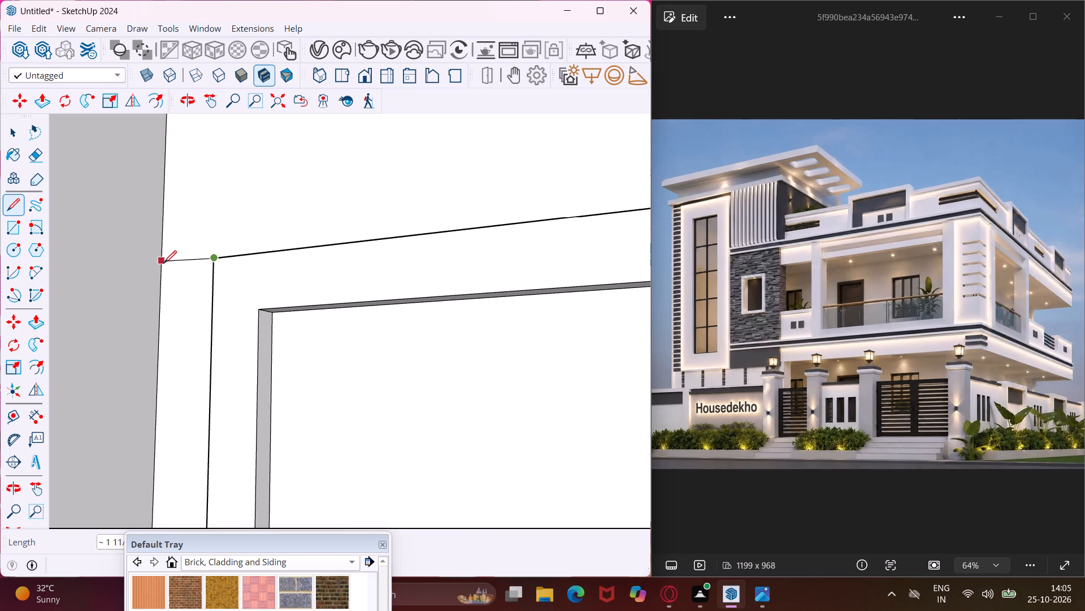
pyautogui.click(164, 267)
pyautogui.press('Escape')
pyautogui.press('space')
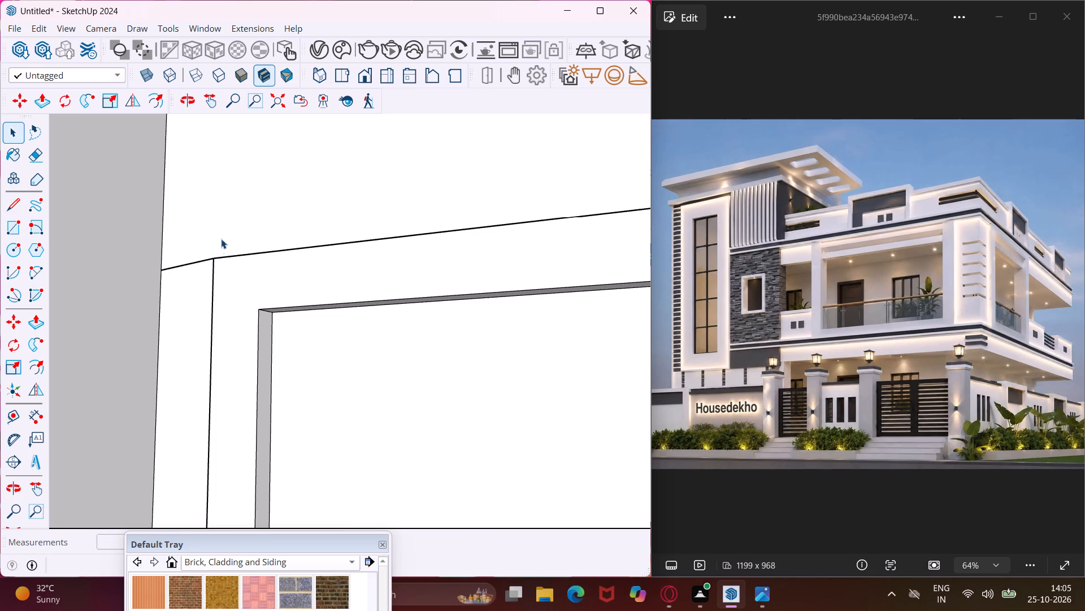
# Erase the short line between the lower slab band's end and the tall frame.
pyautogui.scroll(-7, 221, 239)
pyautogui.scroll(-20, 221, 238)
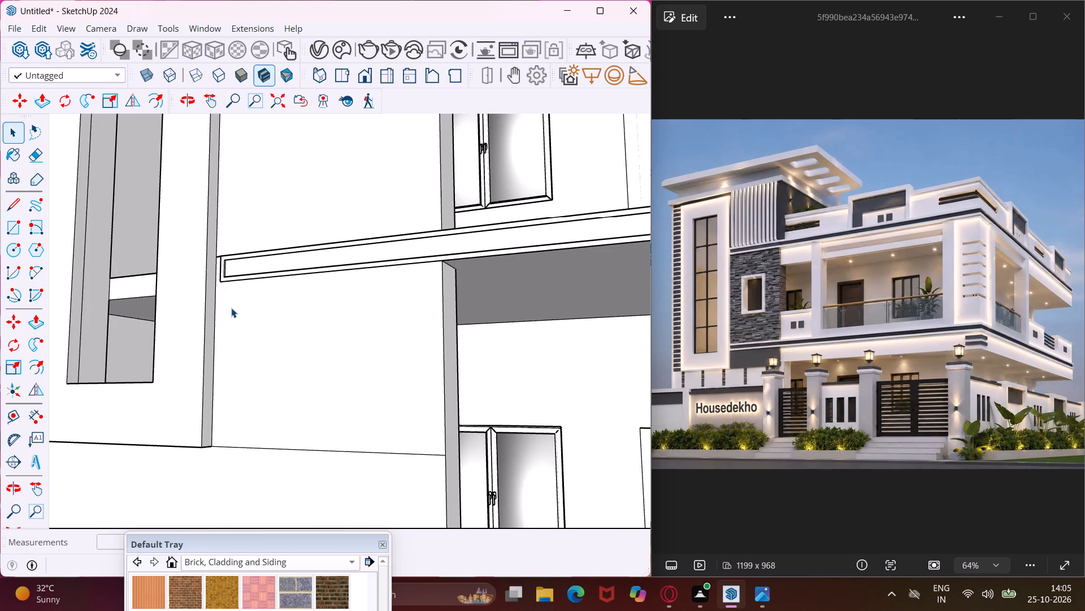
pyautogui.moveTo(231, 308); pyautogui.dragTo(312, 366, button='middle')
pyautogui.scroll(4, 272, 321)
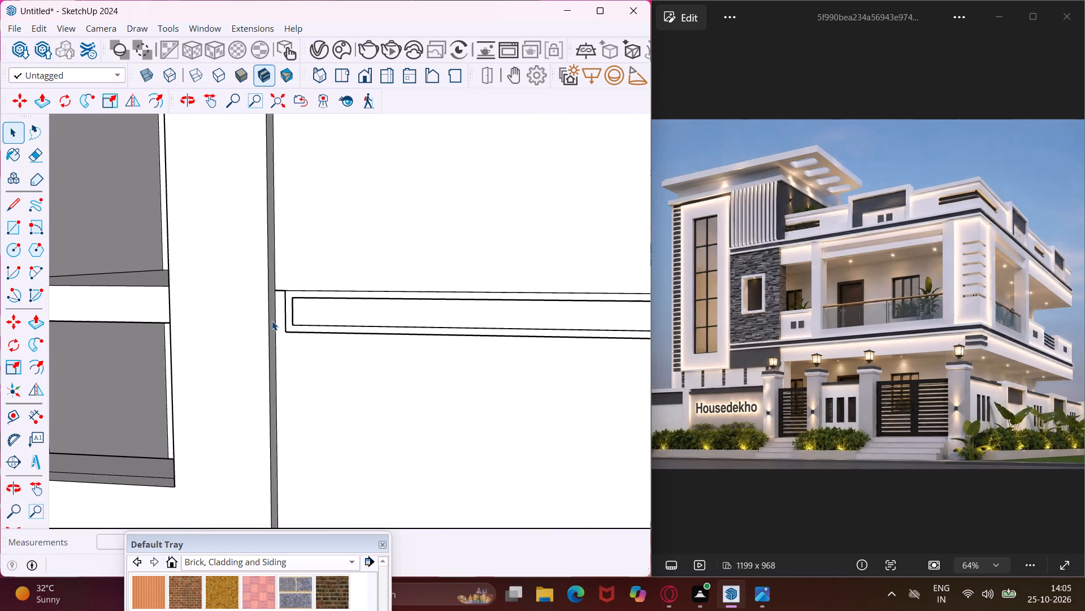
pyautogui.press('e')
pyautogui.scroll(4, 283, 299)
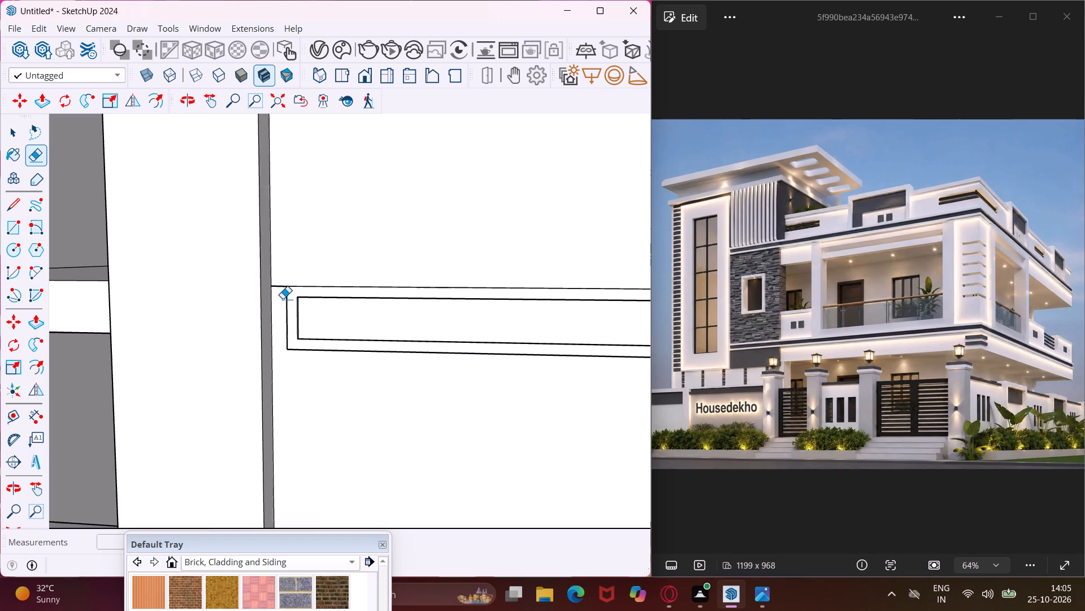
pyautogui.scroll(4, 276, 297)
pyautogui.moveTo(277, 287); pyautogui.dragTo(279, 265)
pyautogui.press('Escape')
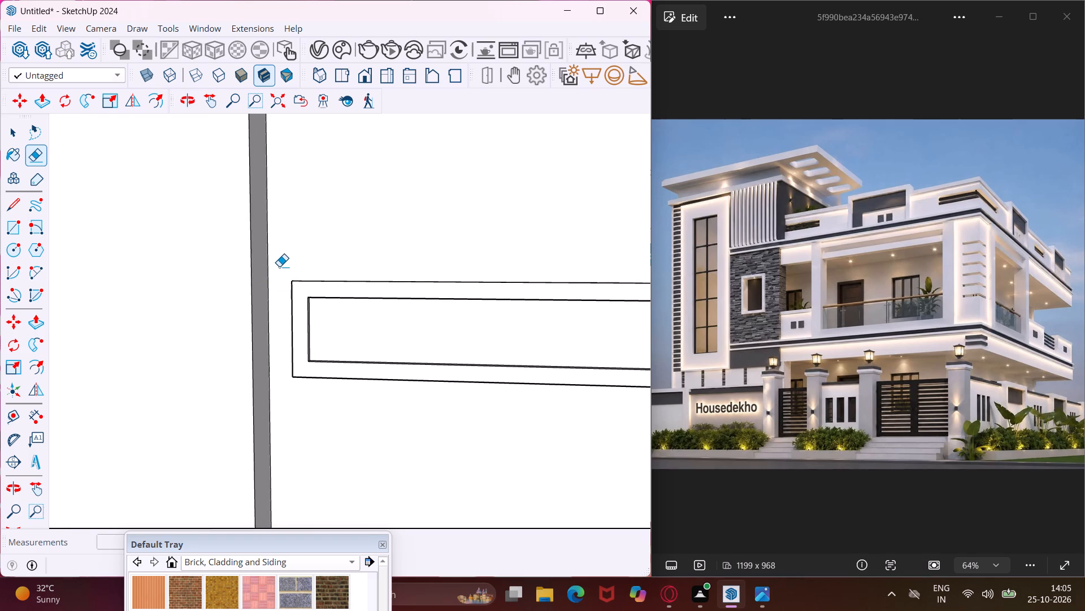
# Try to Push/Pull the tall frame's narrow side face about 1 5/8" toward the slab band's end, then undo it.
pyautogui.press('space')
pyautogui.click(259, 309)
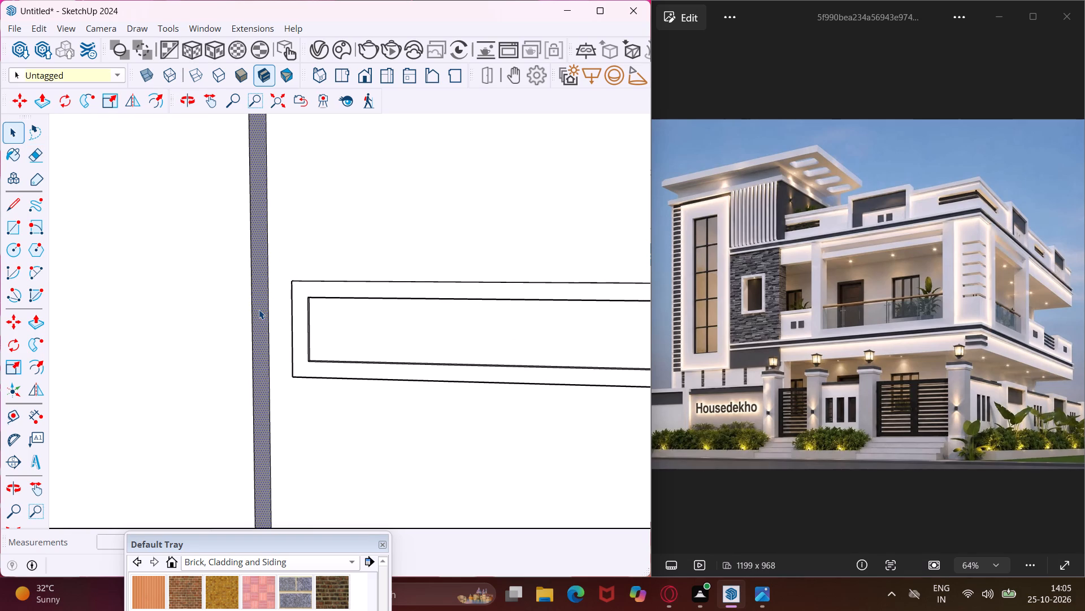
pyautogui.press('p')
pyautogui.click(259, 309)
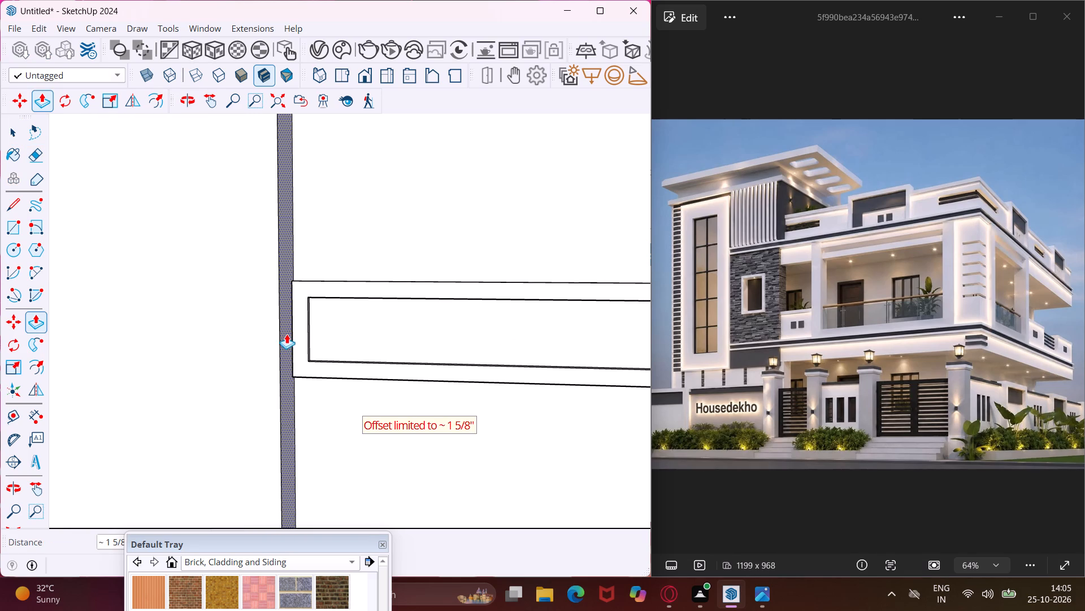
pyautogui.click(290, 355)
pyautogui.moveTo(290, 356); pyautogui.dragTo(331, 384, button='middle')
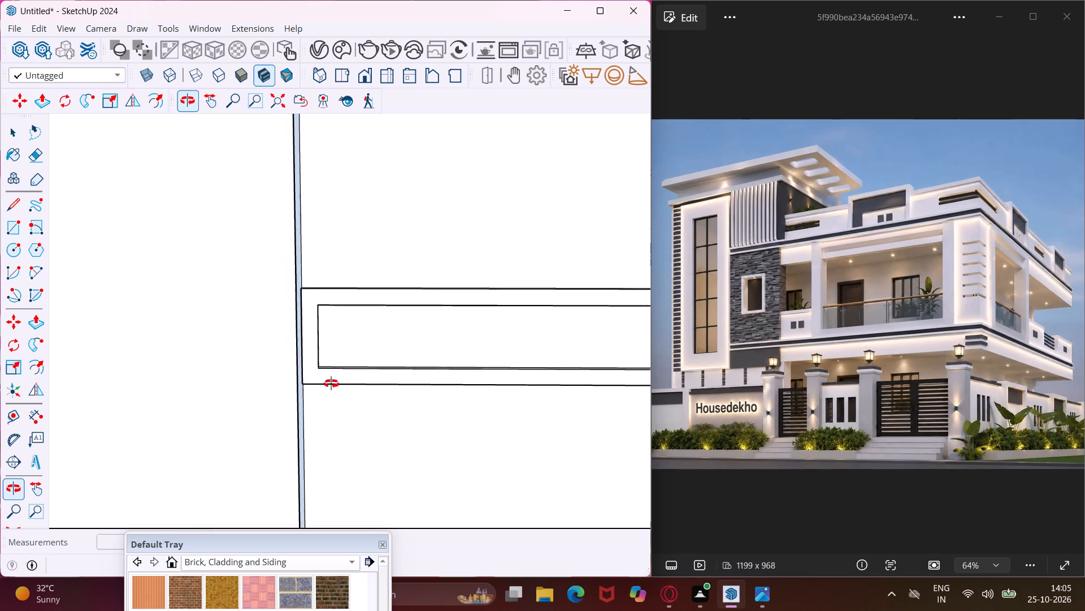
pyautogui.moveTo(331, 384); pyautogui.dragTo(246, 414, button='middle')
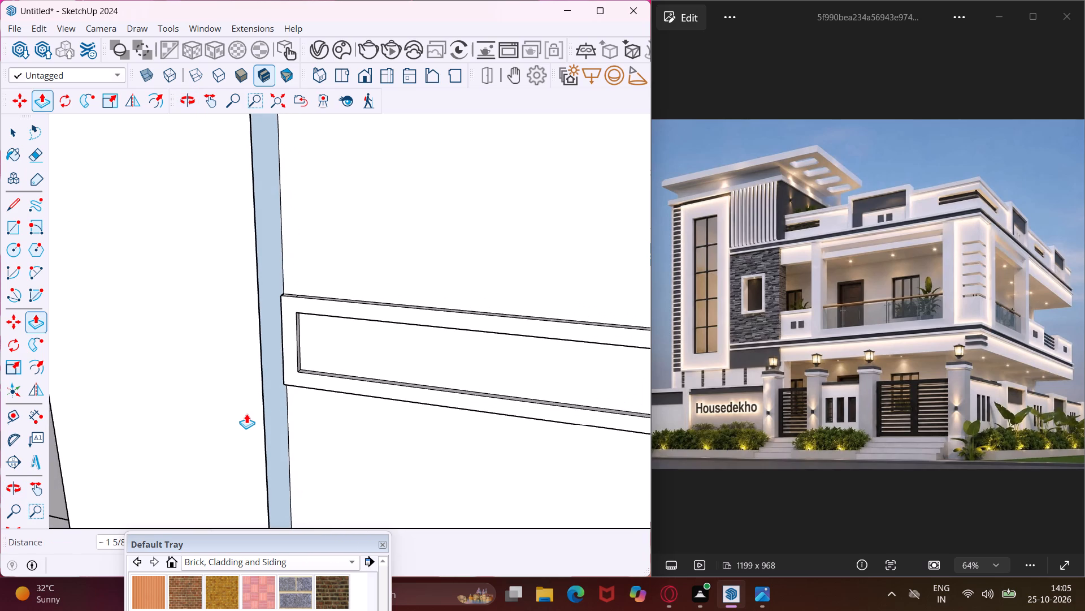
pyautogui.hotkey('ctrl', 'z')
# Push/Pull the tall frame's narrow side face 1 9/16" to meet the lower slab band's end.
pyautogui.click(255, 353)
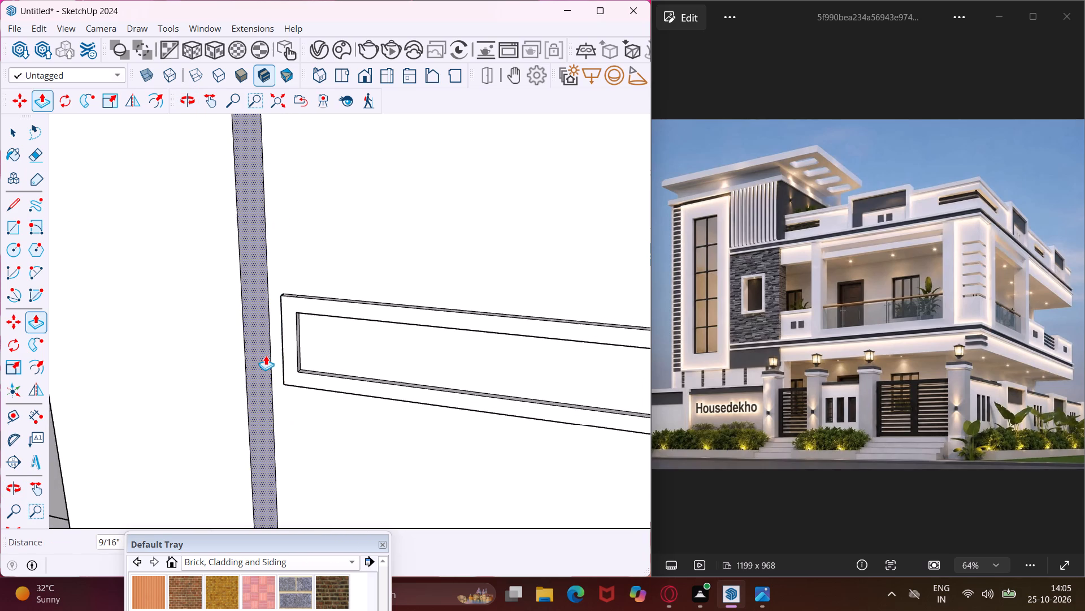
pyautogui.click(276, 362)
pyautogui.moveTo(264, 374); pyautogui.dragTo(310, 388, button='middle')
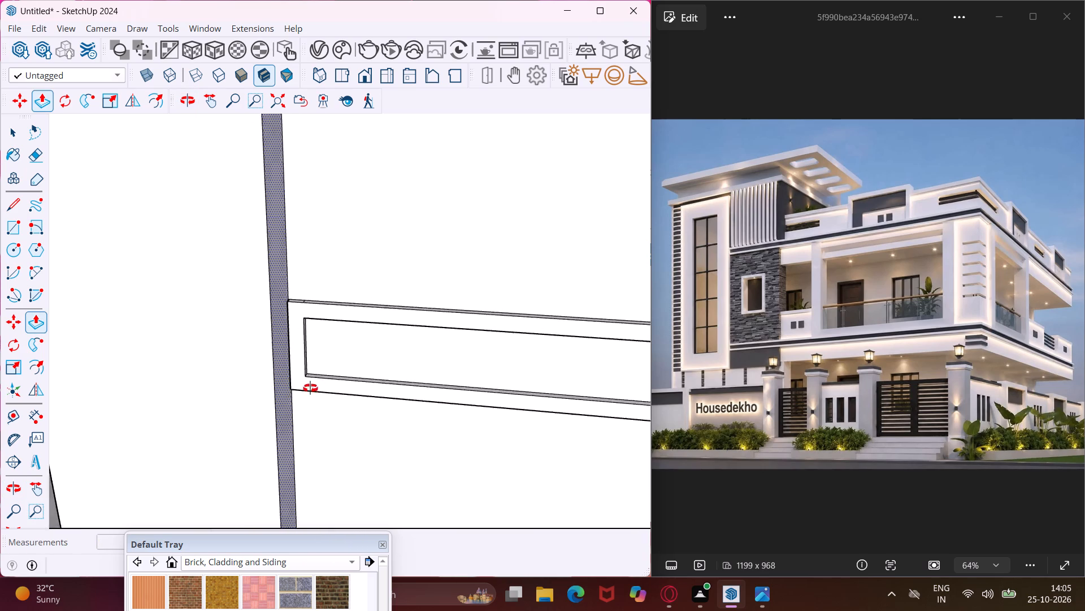
pyautogui.moveTo(310, 388); pyautogui.dragTo(439, 380, button='middle')
pyautogui.scroll(-10, 437, 371)
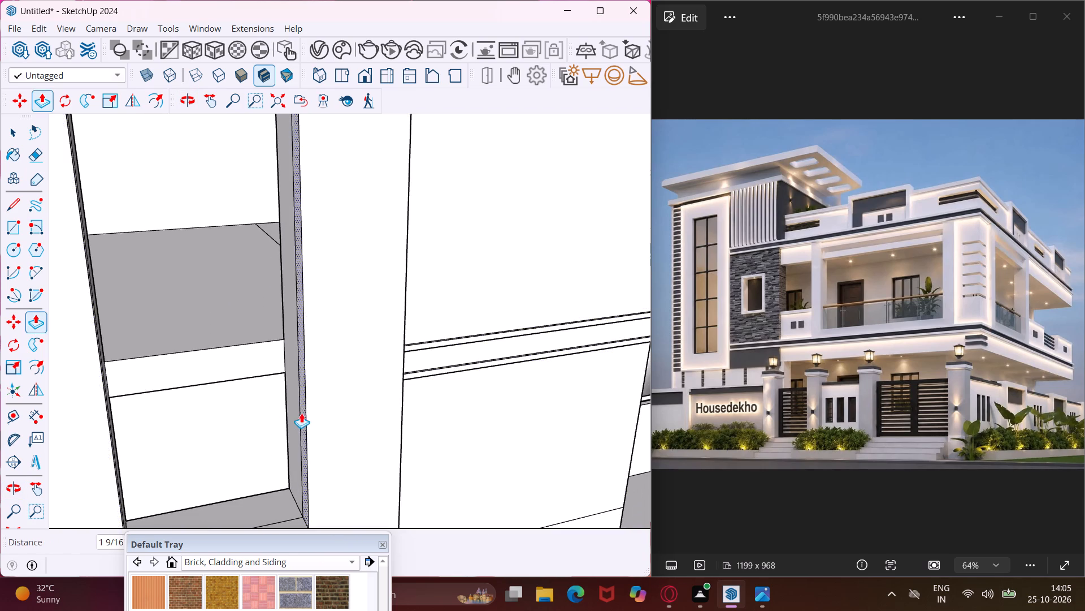
pyautogui.scroll(-11, 264, 408)
pyautogui.press('Escape')
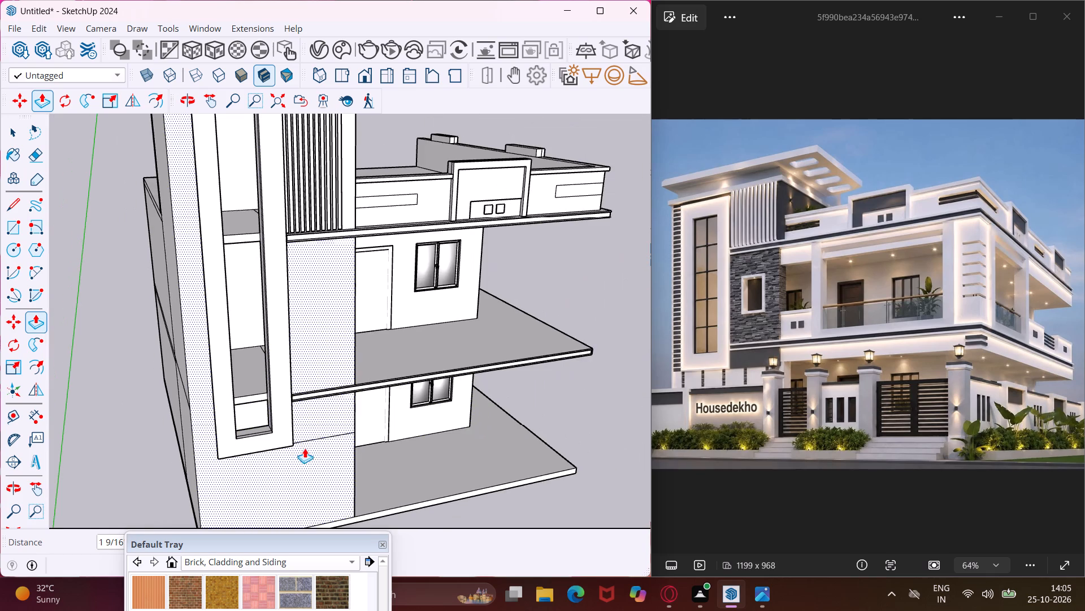
# Select the front wall face and examine where the tall frame meets the upper and lower slab bands.
pyautogui.press('space')
pyautogui.scroll(4, 327, 422)
pyautogui.click(327, 422)
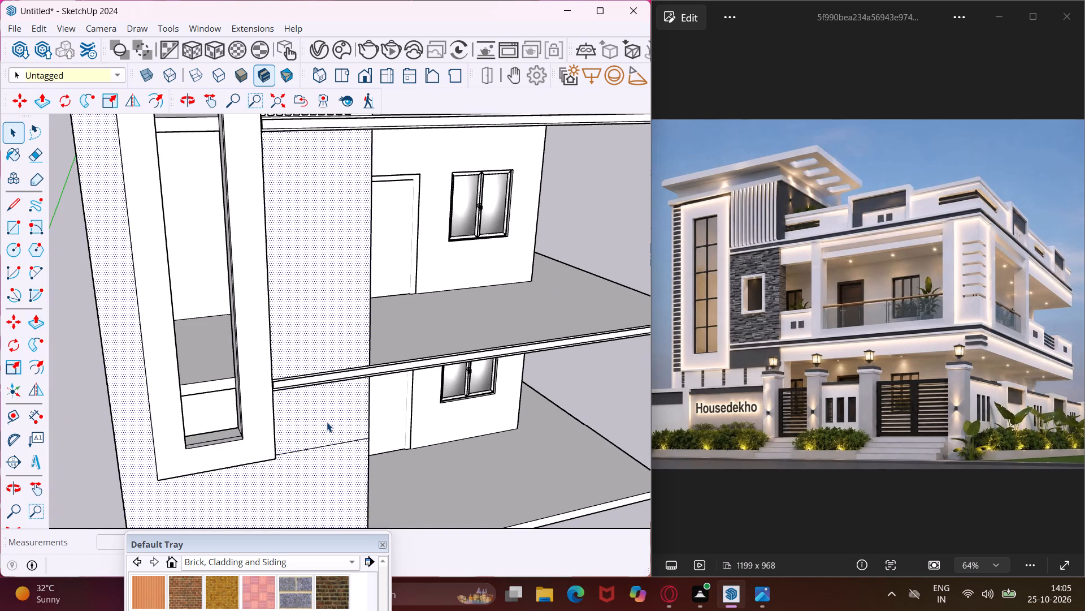
pyautogui.moveTo(327, 422); pyautogui.dragTo(166, 373, button='middle')
pyautogui.scroll(-5, 166, 373)
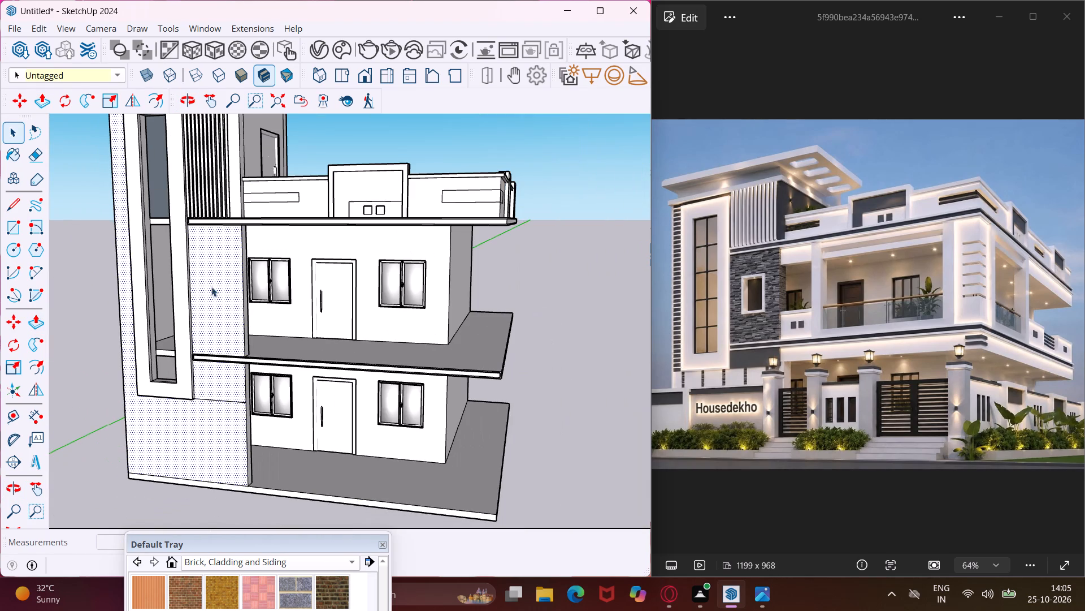
pyautogui.scroll(15, 192, 224)
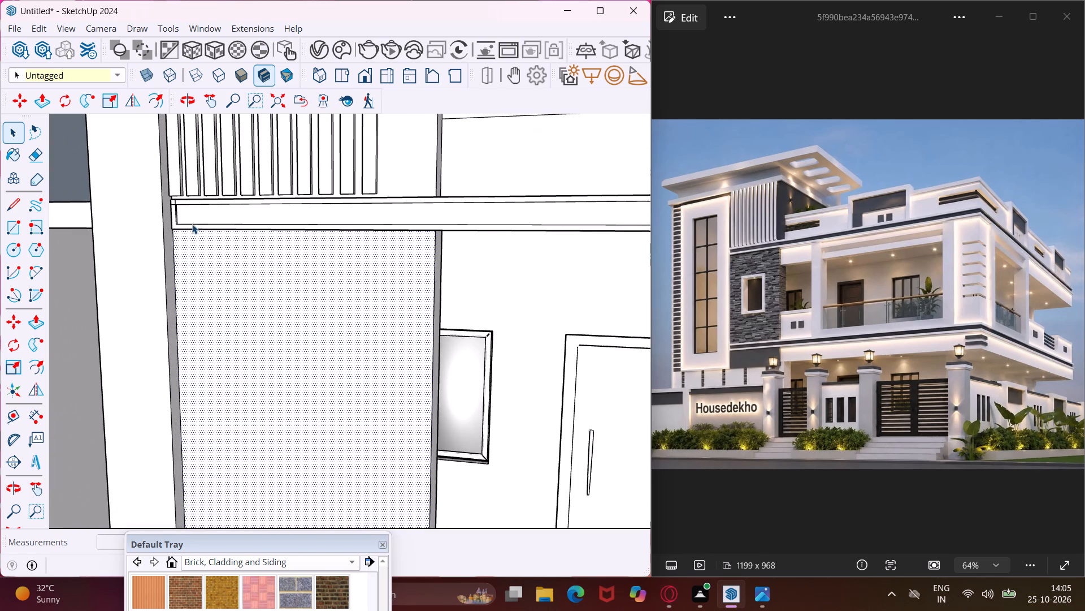
pyautogui.moveTo(192, 224); pyautogui.dragTo(302, 186, button='middle')
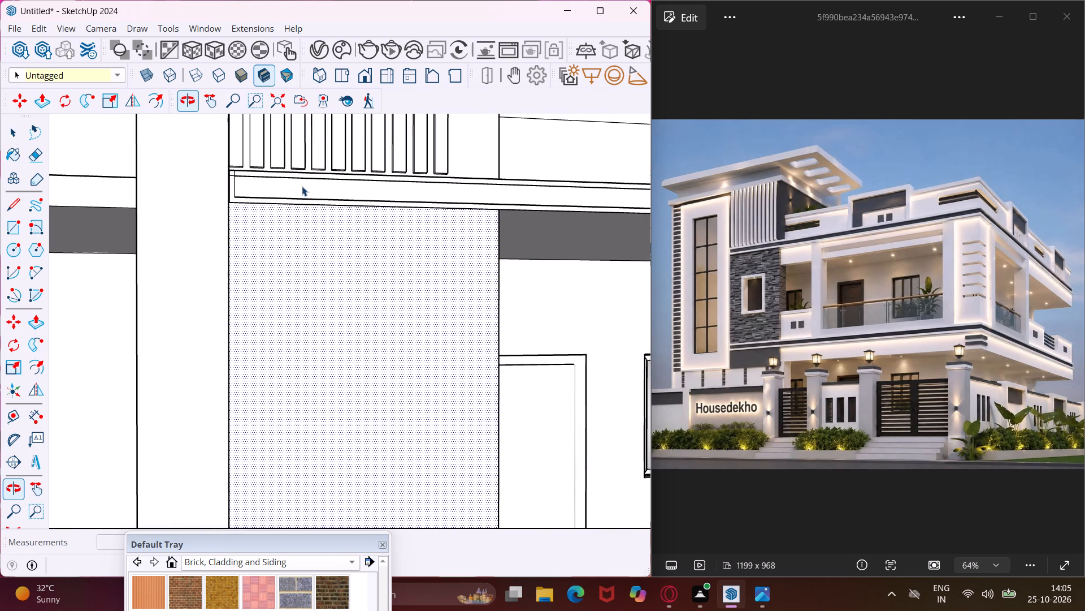
pyautogui.scroll(10, 222, 189)
pyautogui.moveTo(248, 213); pyautogui.dragTo(235, 217, button='middle')
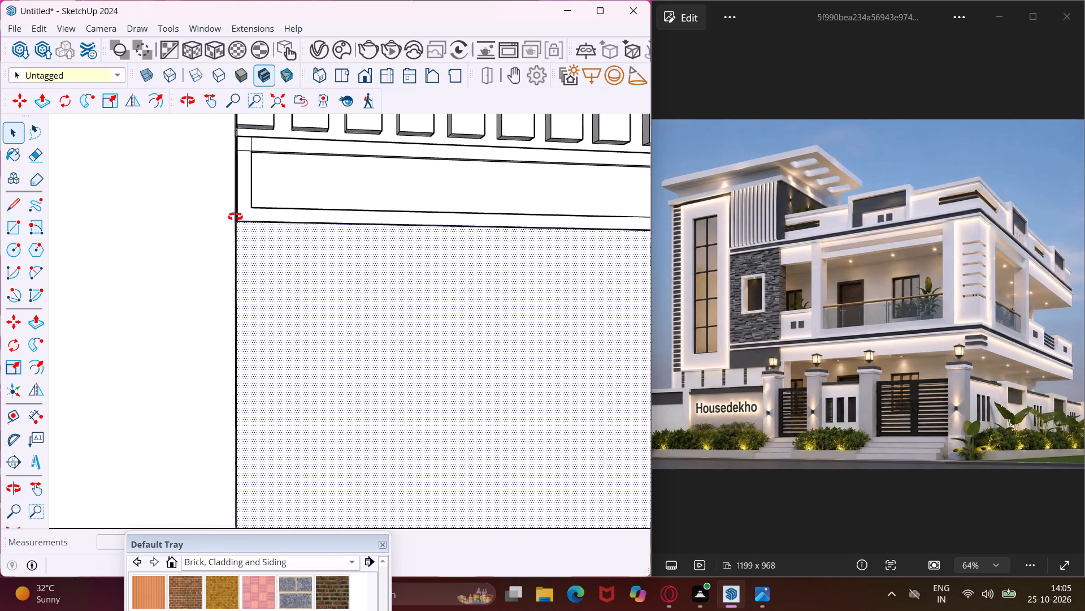
pyautogui.moveTo(235, 217); pyautogui.dragTo(171, 230, button='middle')
pyautogui.scroll(-6, 240, 238)
pyautogui.scroll(-13, 303, 275)
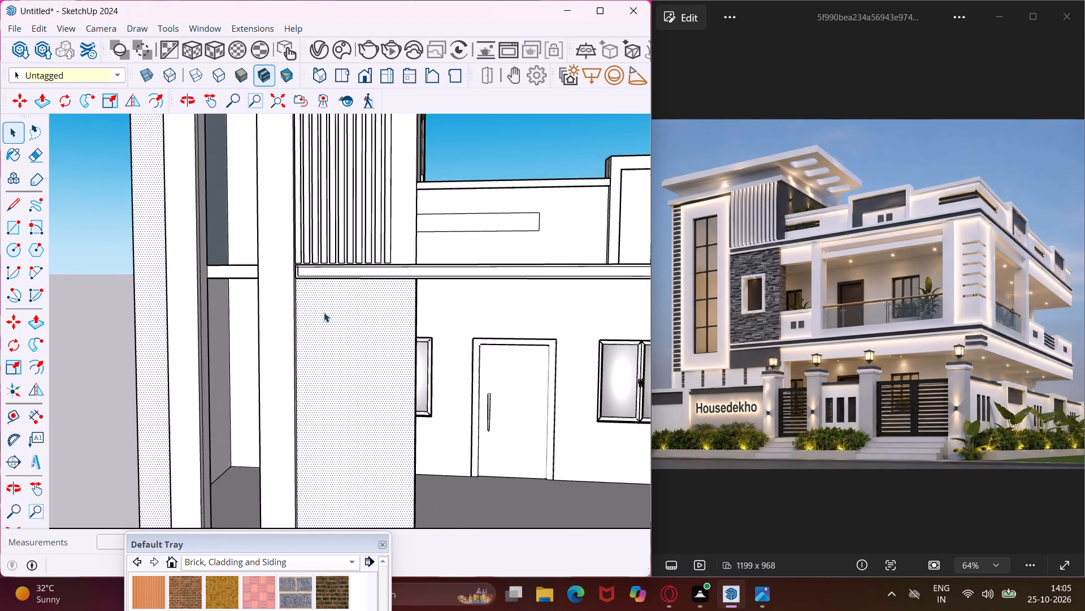
pyautogui.scroll(-6, 326, 320)
pyautogui.scroll(5, 311, 478)
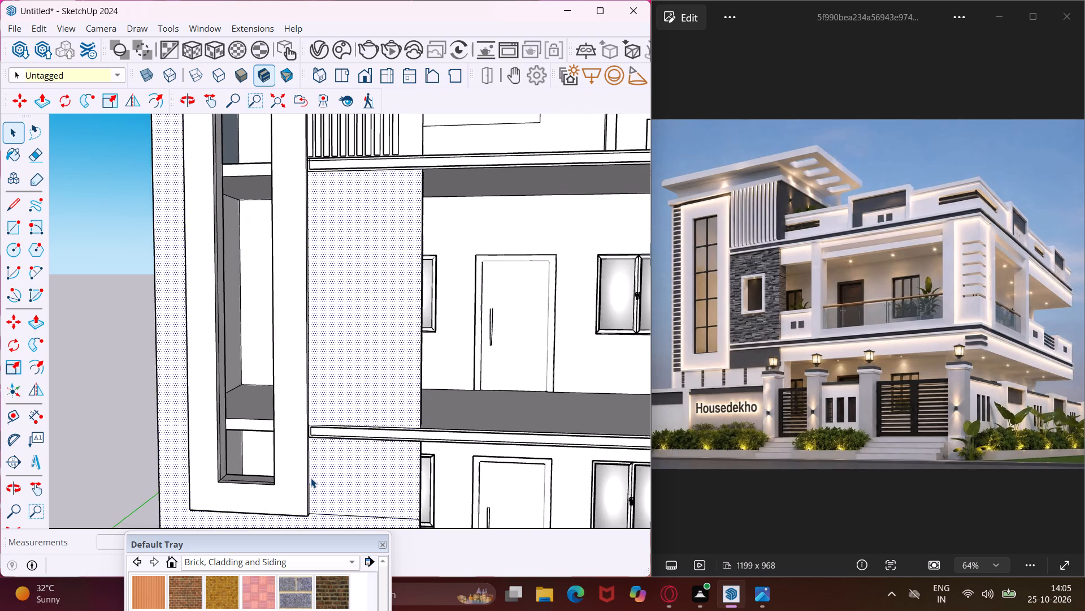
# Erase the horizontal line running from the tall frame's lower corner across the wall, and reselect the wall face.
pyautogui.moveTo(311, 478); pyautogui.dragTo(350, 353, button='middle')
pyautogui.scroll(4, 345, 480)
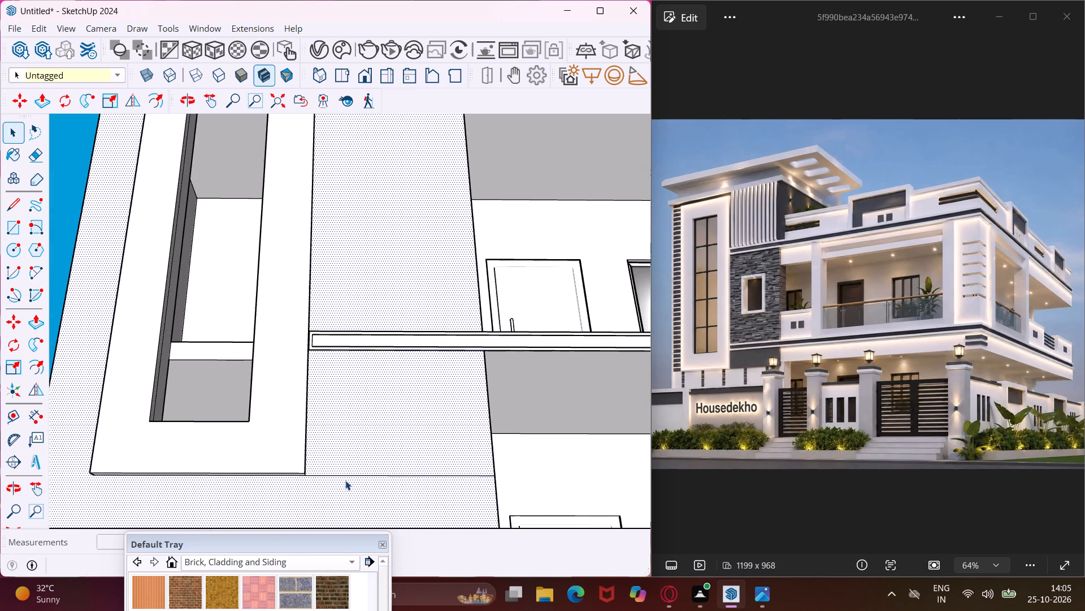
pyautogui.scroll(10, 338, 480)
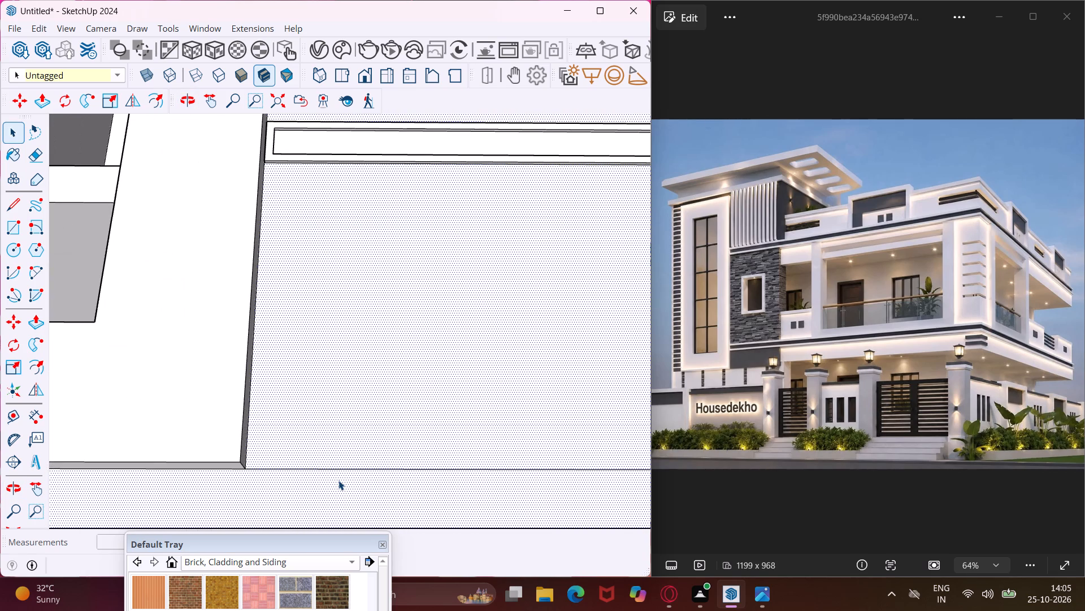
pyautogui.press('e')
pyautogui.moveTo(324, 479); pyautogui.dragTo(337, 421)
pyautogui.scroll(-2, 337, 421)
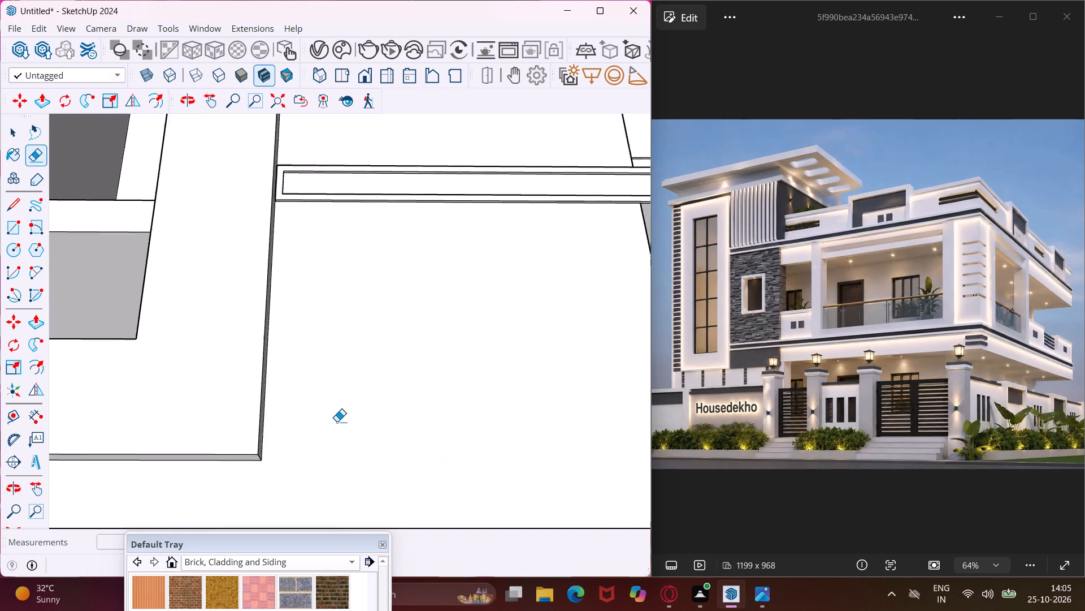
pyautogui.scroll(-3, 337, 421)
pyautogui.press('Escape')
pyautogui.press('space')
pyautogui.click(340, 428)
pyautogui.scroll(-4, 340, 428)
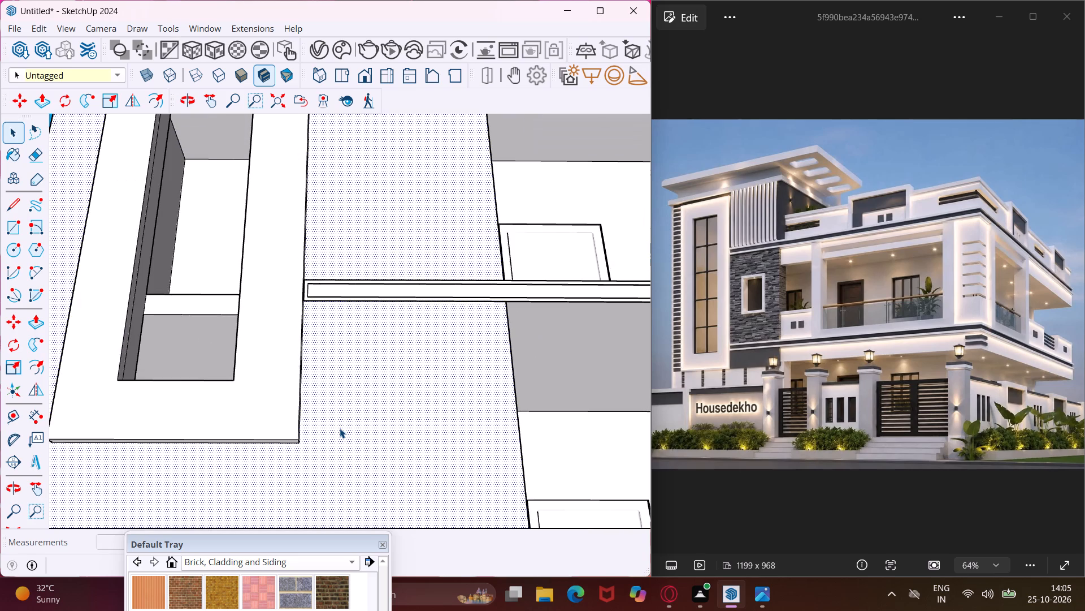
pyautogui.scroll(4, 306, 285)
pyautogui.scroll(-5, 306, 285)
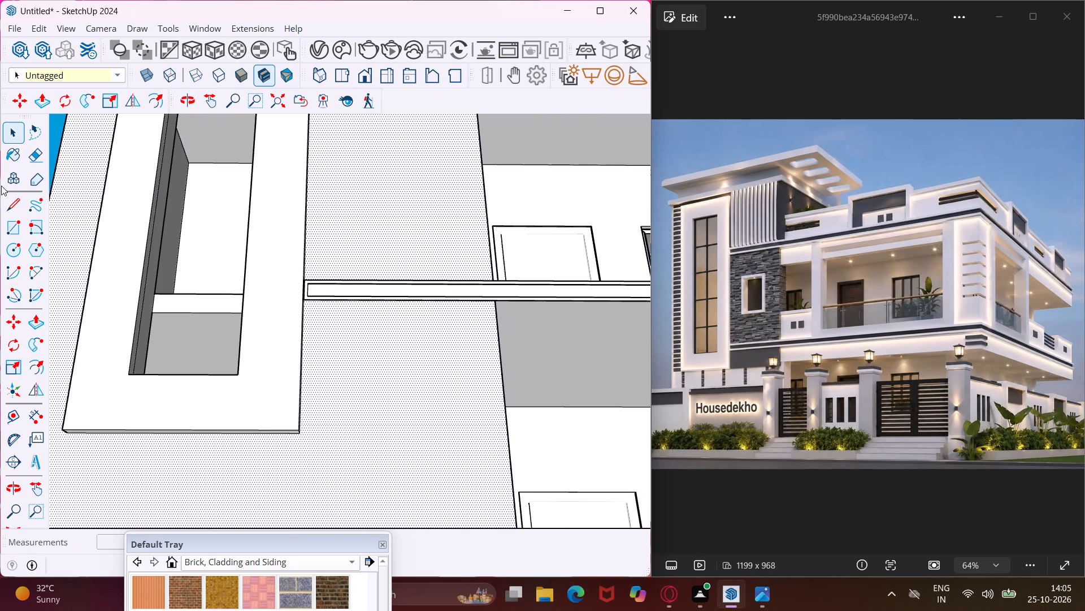
# Draw a rectangle on the front wall from the tall frame's lower corner to the wall's edge at the lower slab band's underside.
pyautogui.click(8, 200)
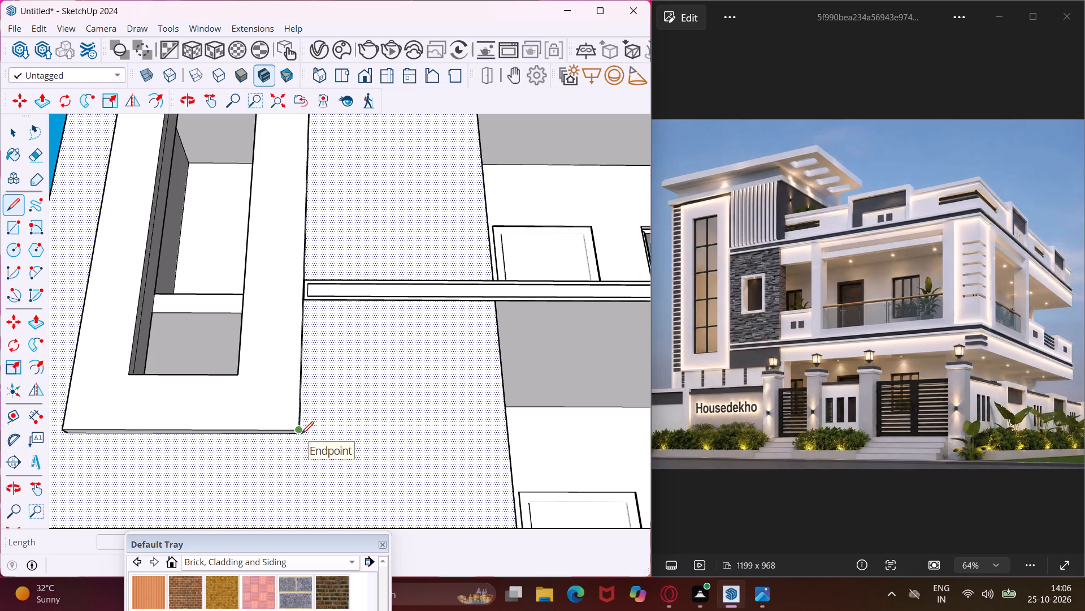
pyautogui.click(23, 224)
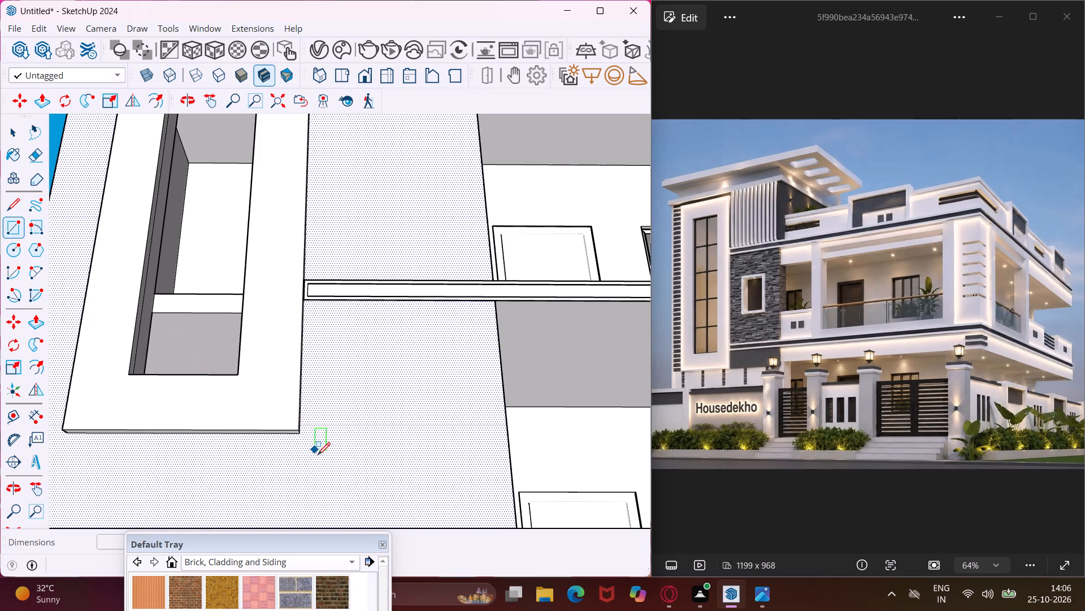
pyautogui.scroll(8, 309, 438)
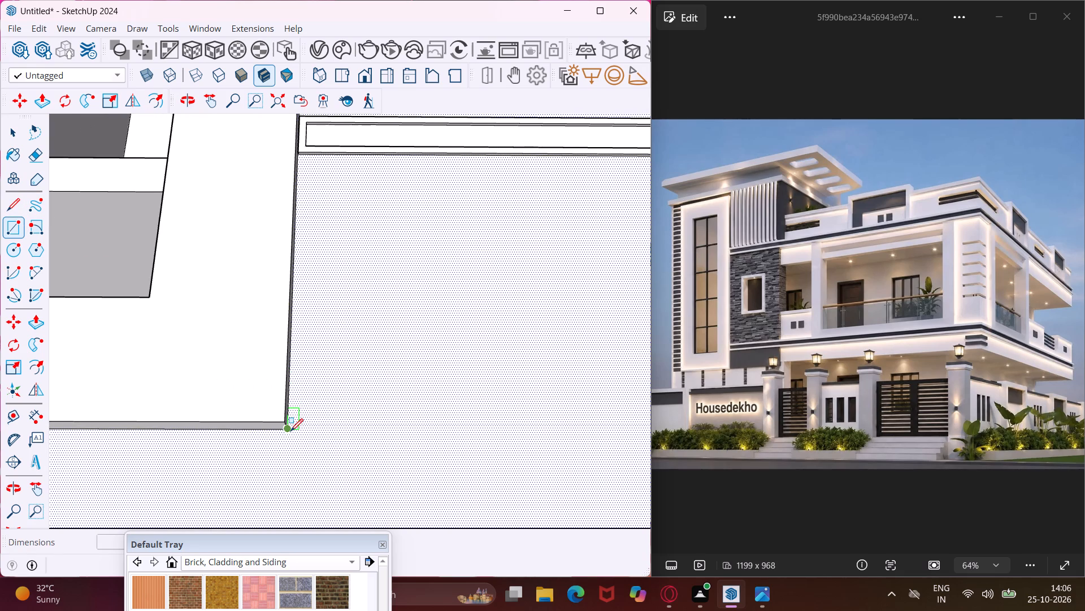
pyautogui.click(289, 430)
pyautogui.moveTo(452, 351); pyautogui.dragTo(50, 485, button='middle')
pyautogui.scroll(1, 50, 485)
pyautogui.scroll(-10, 49, 483)
pyautogui.moveTo(68, 483); pyautogui.dragTo(569, 374, button='middle')
pyautogui.scroll(-20, 515, 371)
pyautogui.scroll(-16, 515, 371)
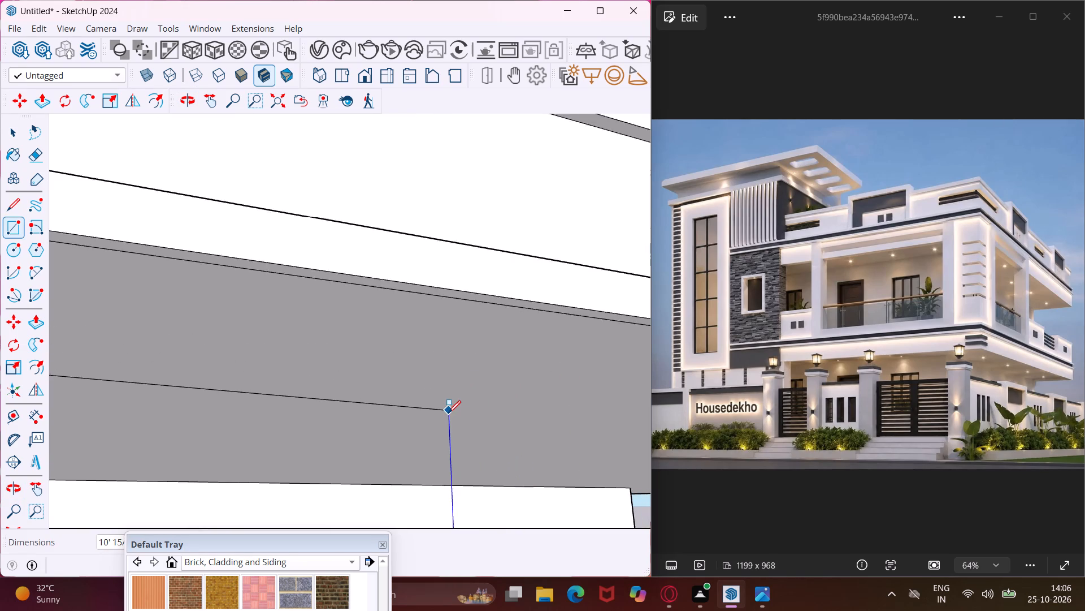
pyautogui.scroll(-14, 448, 413)
pyautogui.scroll(-11, 448, 413)
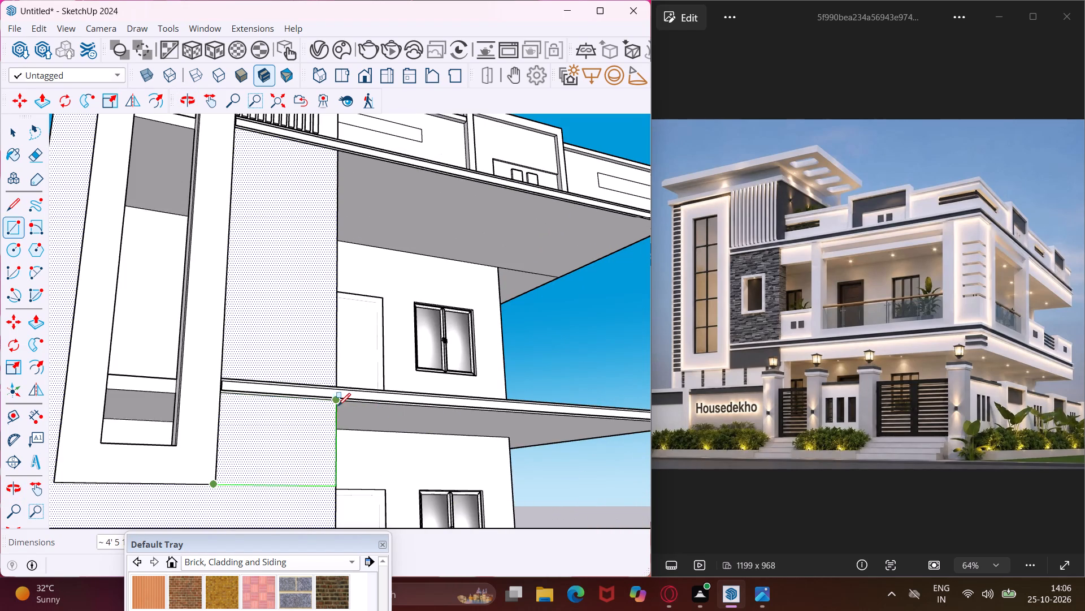
pyautogui.scroll(5, 331, 404)
pyautogui.scroll(18, 331, 404)
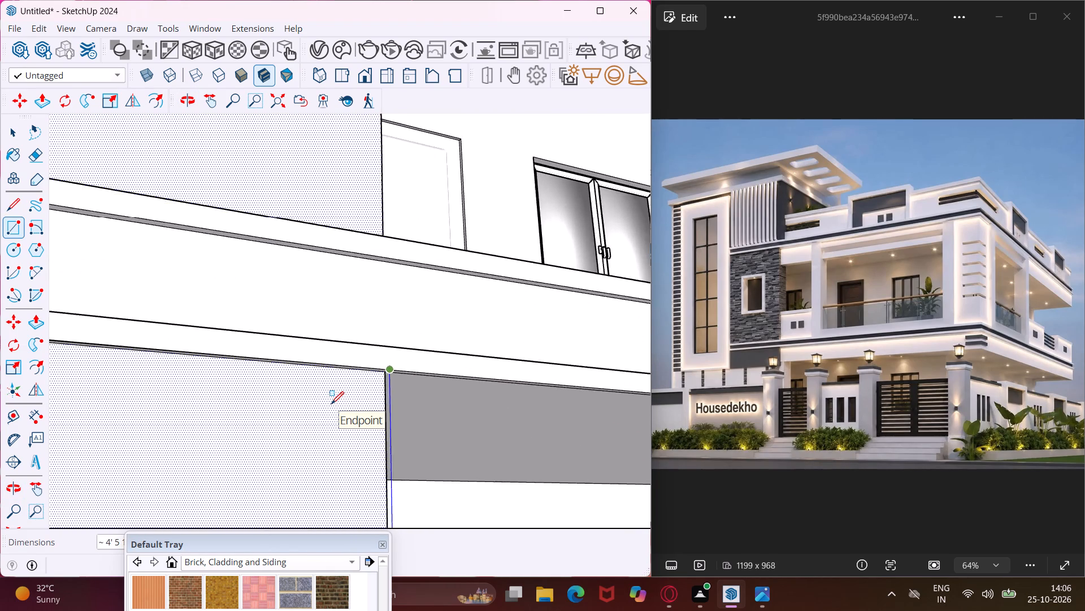
pyautogui.scroll(12, 331, 404)
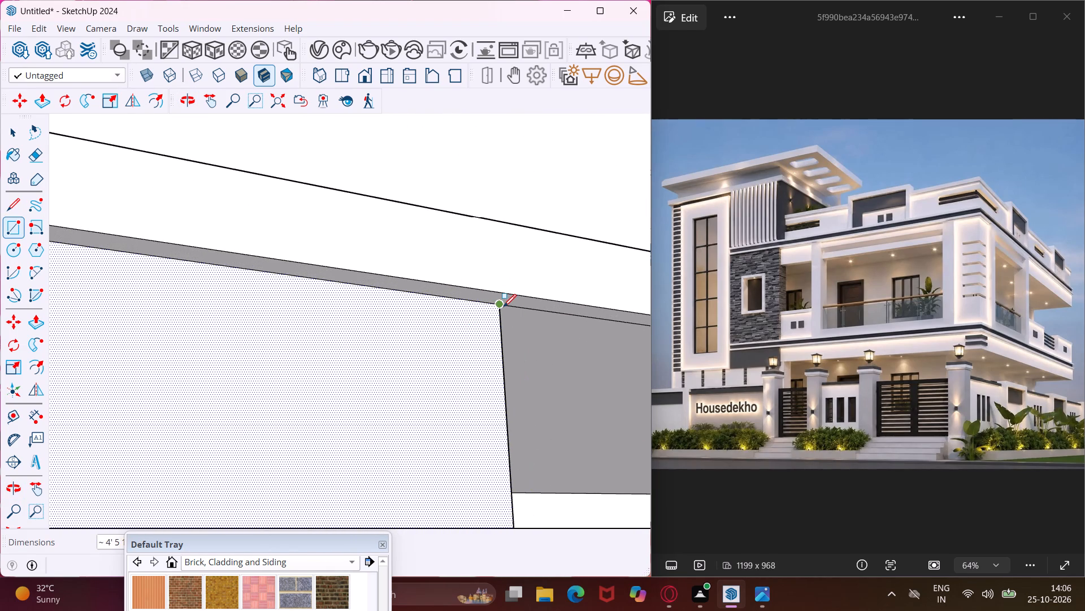
pyautogui.click(499, 304)
pyautogui.scroll(-12, 408, 337)
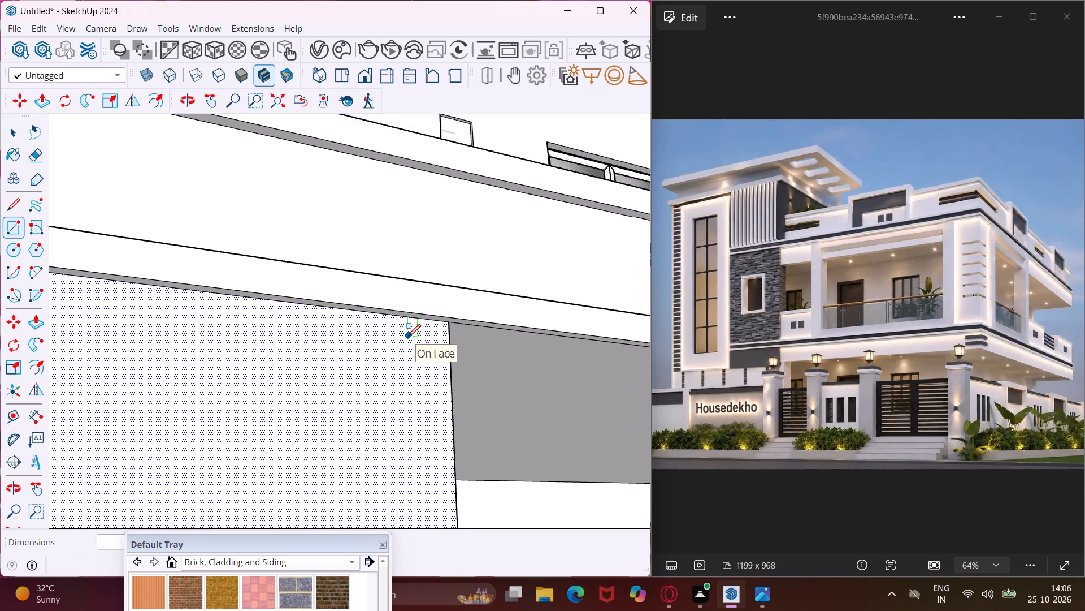
pyautogui.scroll(-8, 408, 337)
pyautogui.scroll(-17, 408, 337)
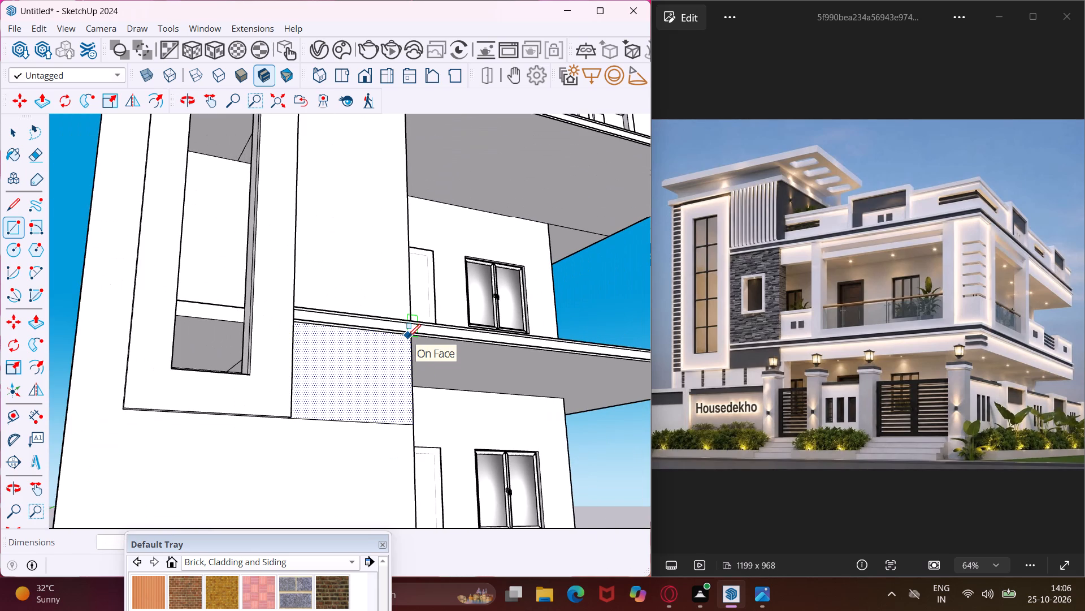
pyautogui.press('Escape')
pyautogui.press('space')
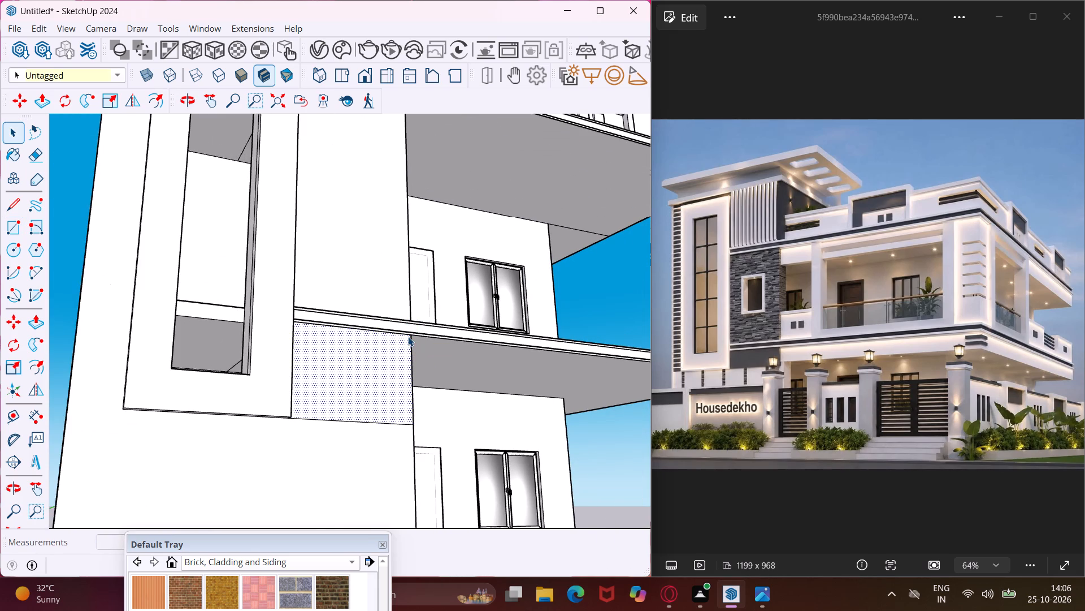
# Draw a line about 1' 5" long from the tall frame's outer lower corner across the wall to its outer edge.
pyautogui.scroll(-11, 362, 434)
pyautogui.moveTo(362, 434); pyautogui.dragTo(247, 472, button='middle')
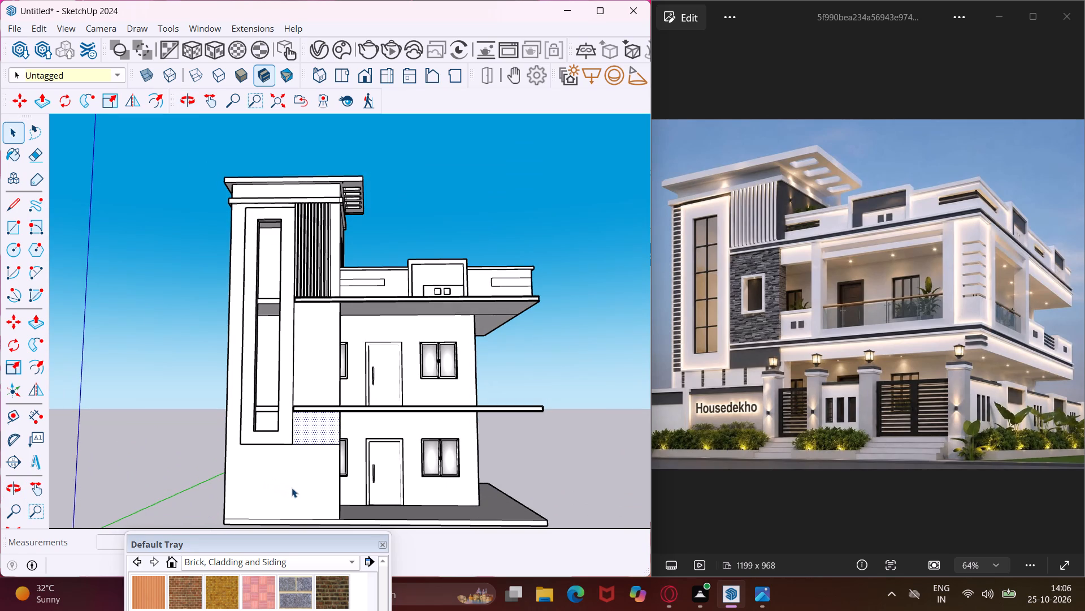
pyautogui.scroll(4, 292, 488)
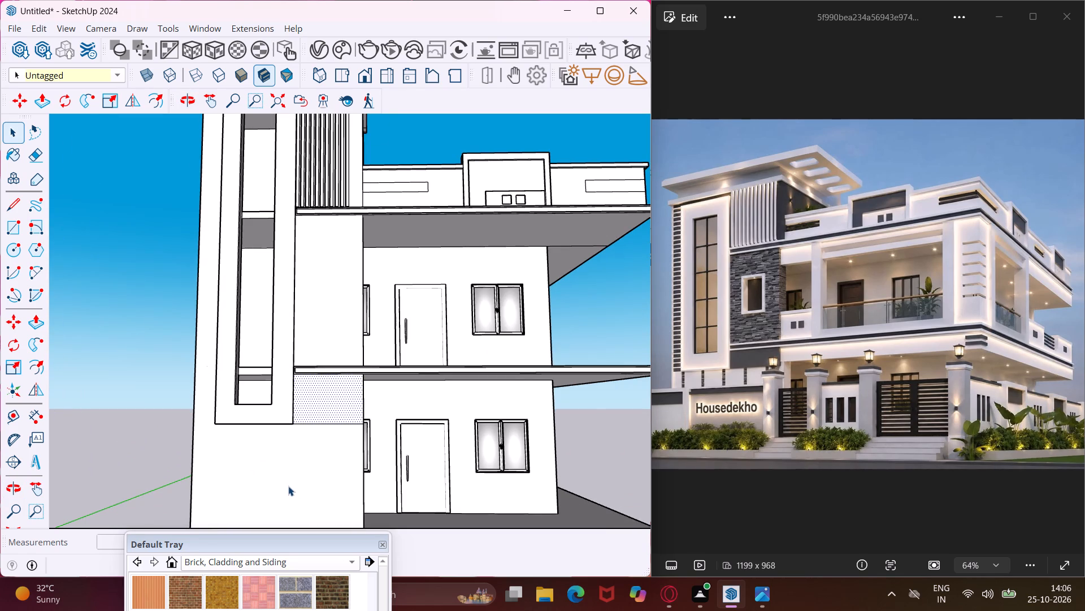
pyautogui.scroll(4, 242, 418)
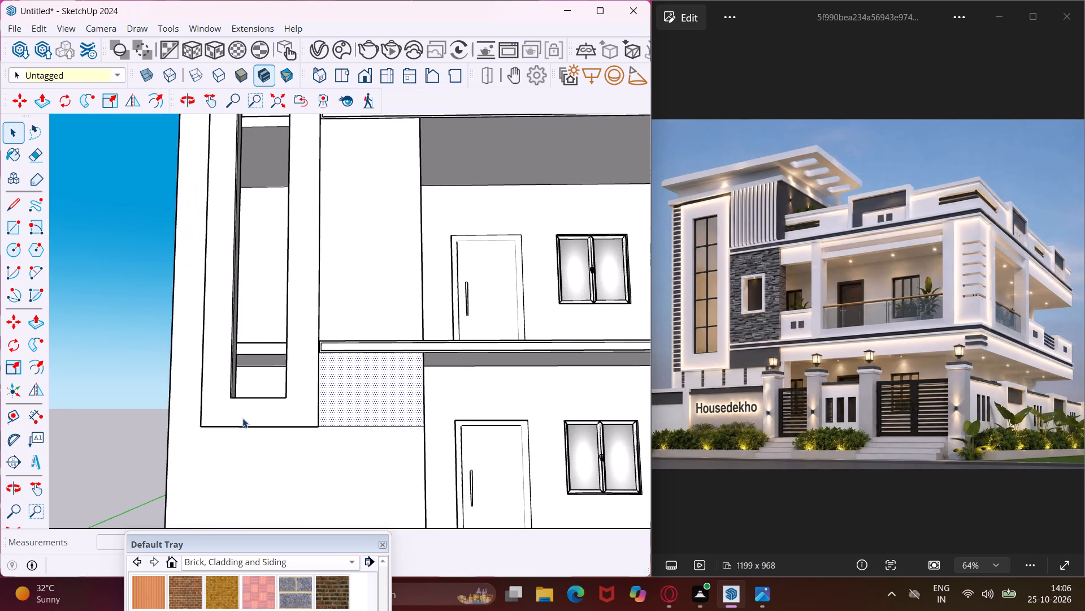
pyautogui.moveTo(245, 420); pyautogui.dragTo(433, 467, button='middle')
pyautogui.scroll(2, 433, 467)
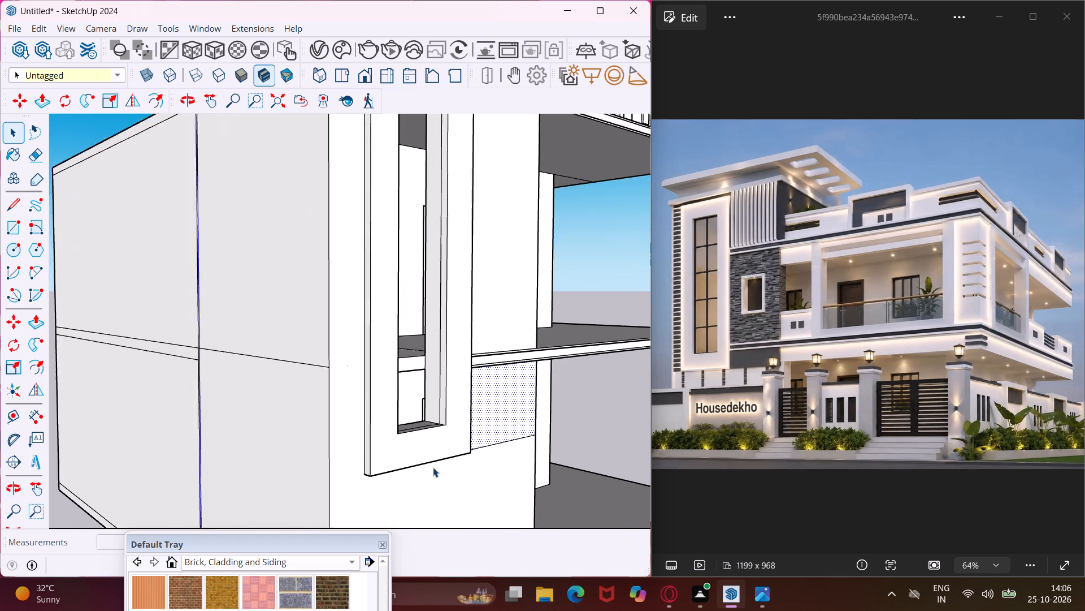
pyautogui.scroll(1, 433, 467)
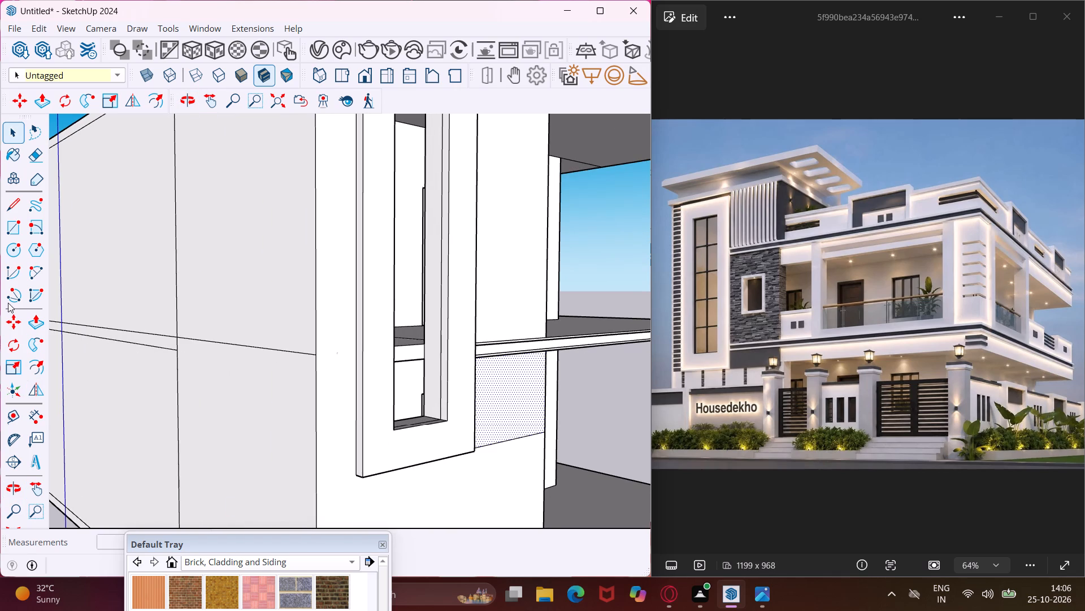
pyautogui.click(4, 209)
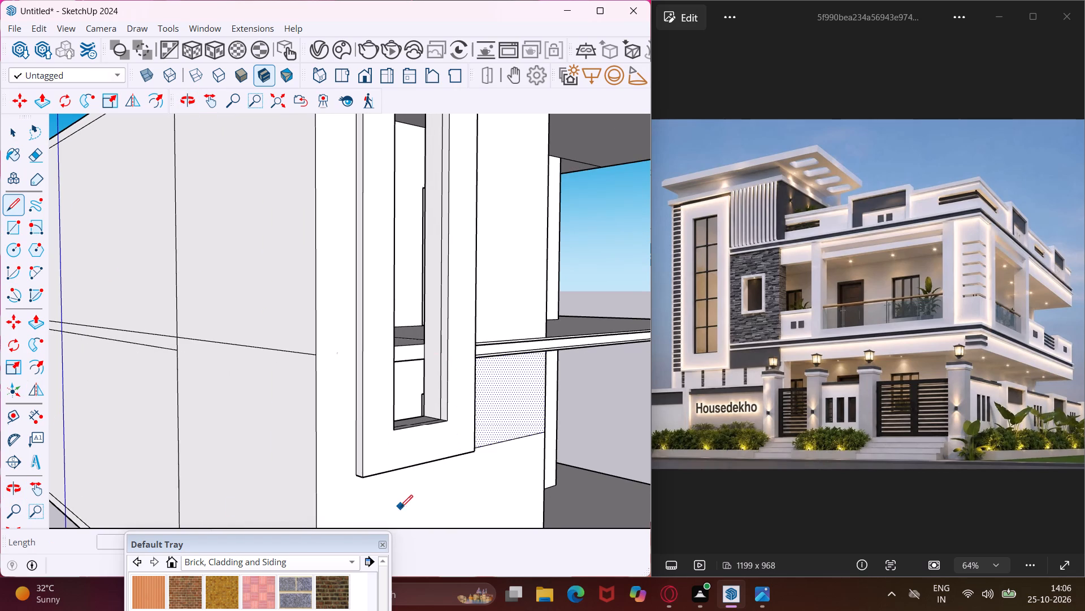
pyautogui.moveTo(403, 506); pyautogui.dragTo(465, 484, button='middle')
pyautogui.scroll(4, 448, 461)
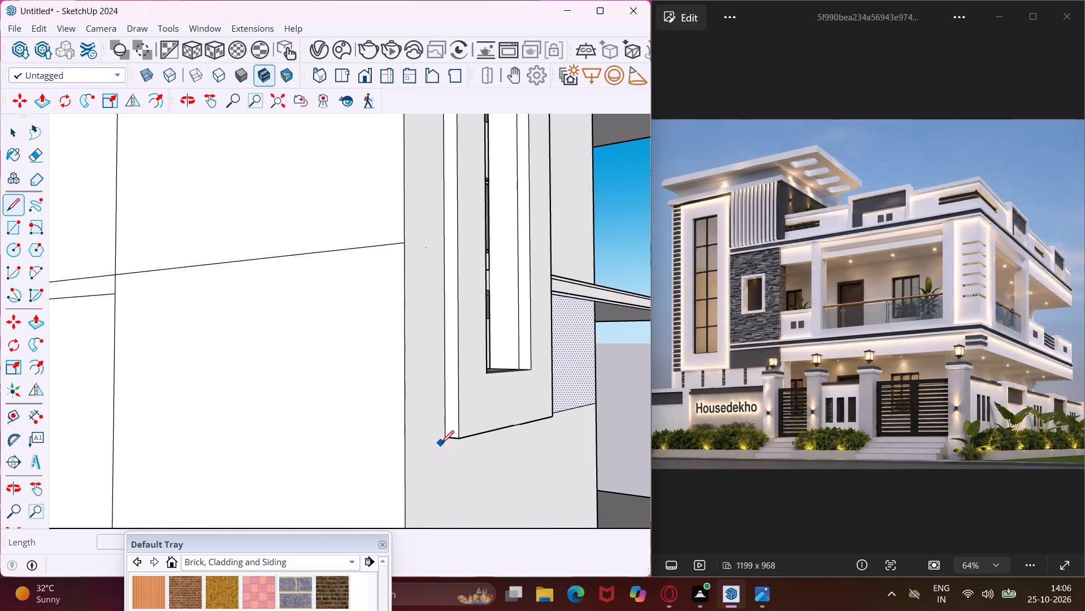
pyautogui.click(445, 439)
pyautogui.click(401, 448)
pyautogui.press('Escape')
pyautogui.press('space')
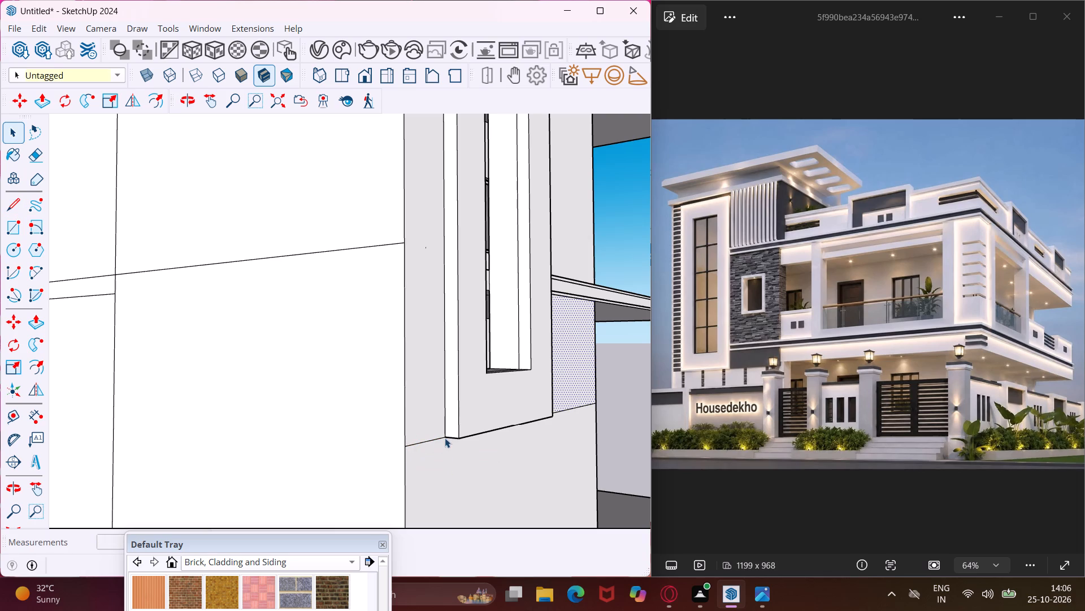
# Draw a thin rectangle about 2 3/8" high between the tall frame and the wall's outer edge, just above the new line.
pyautogui.moveTo(445, 438); pyautogui.dragTo(439, 518, button='middle')
pyautogui.scroll(-5, 437, 507)
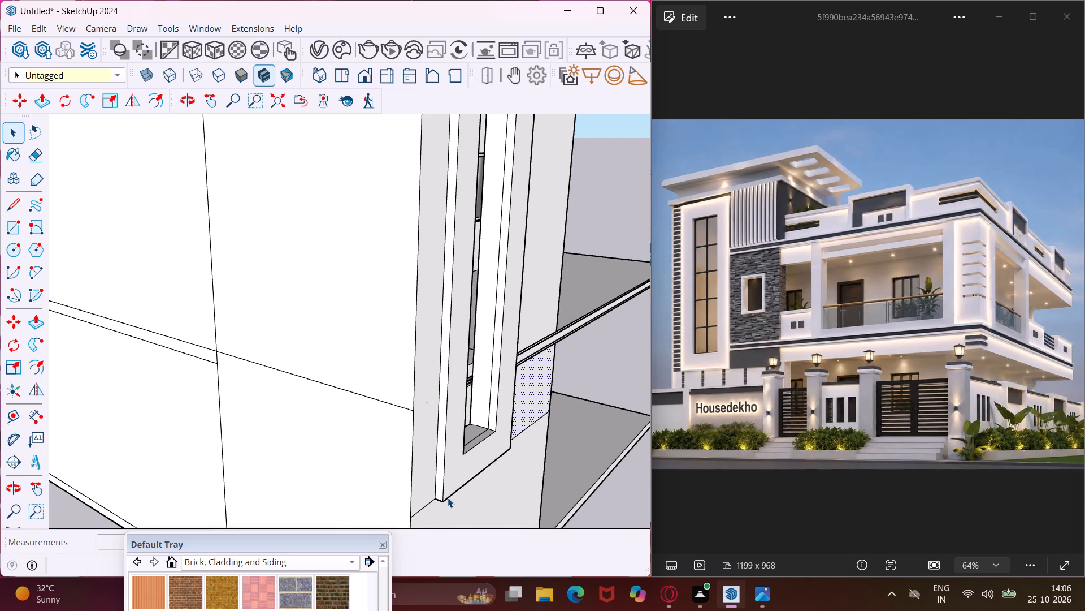
pyautogui.scroll(4, 448, 498)
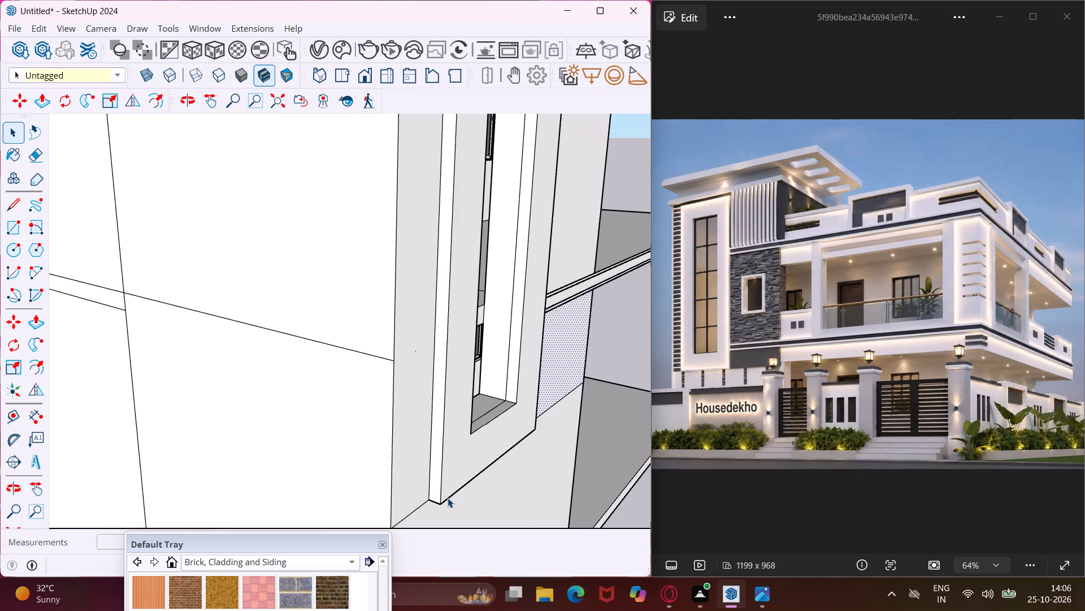
pyautogui.click(11, 230)
pyautogui.moveTo(356, 457); pyautogui.dragTo(371, 382, button='middle')
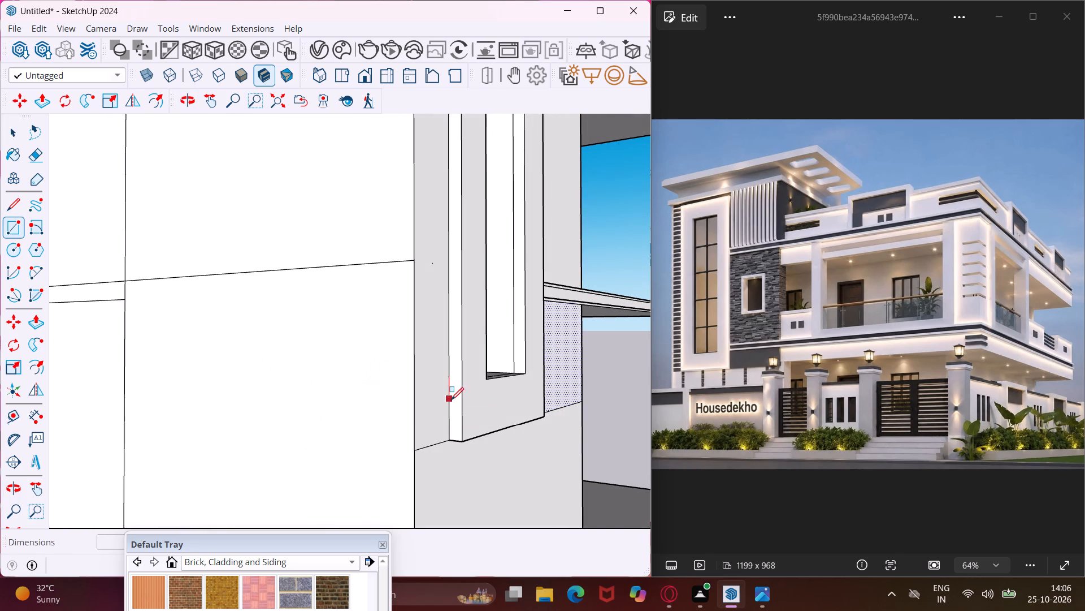
pyautogui.scroll(4, 451, 400)
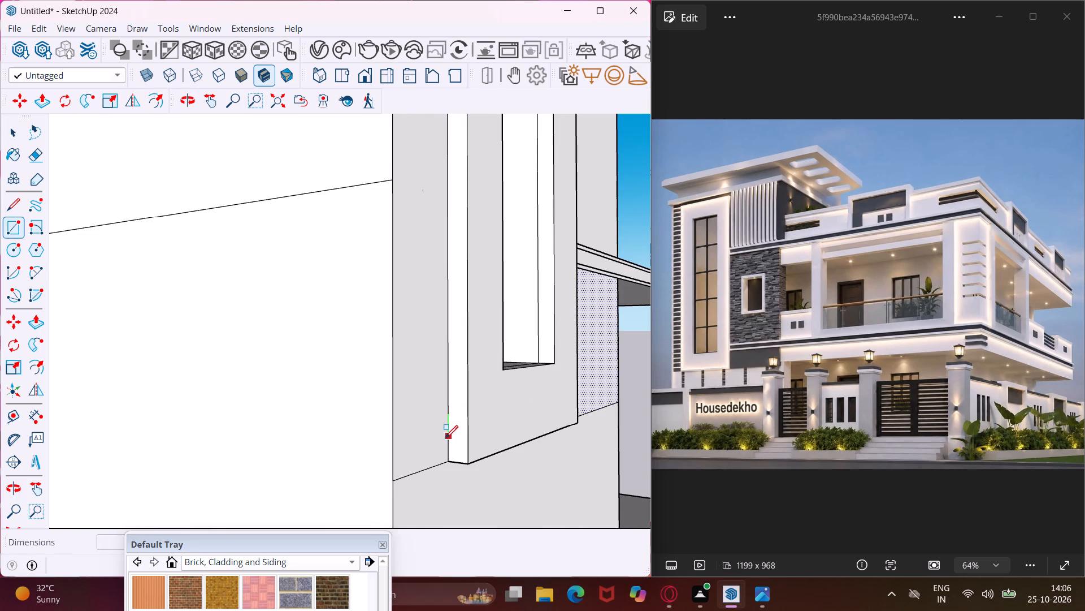
pyautogui.click(445, 438)
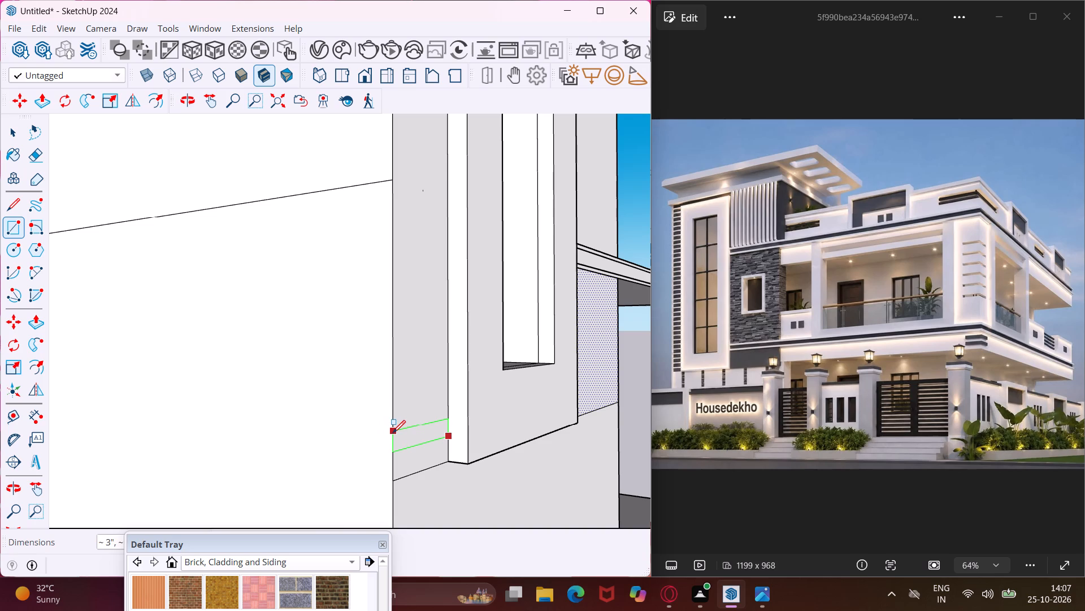
pyautogui.click(394, 437)
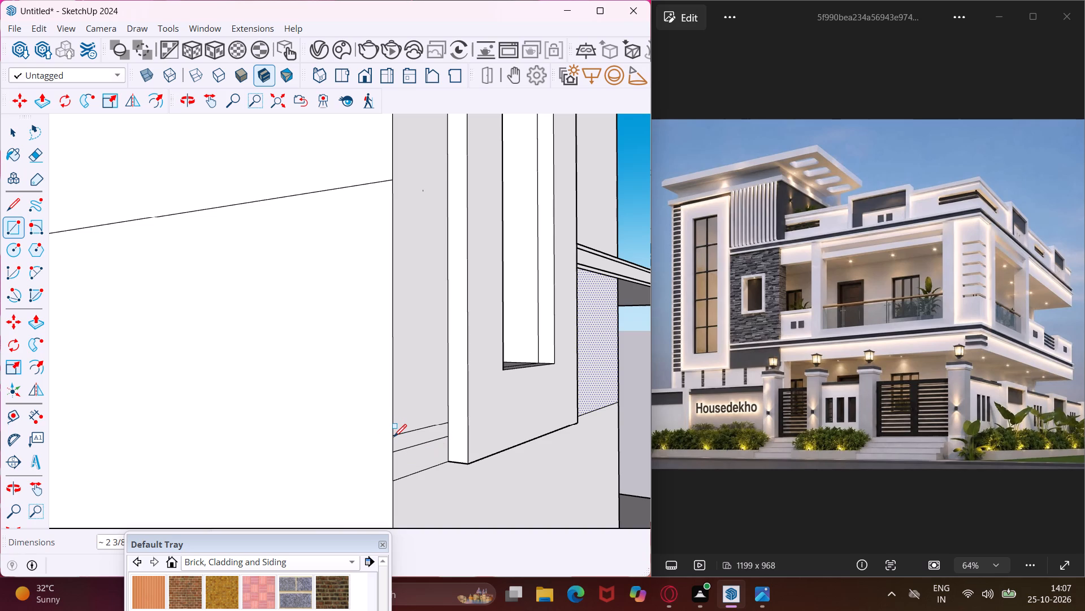
pyautogui.press('Escape')
pyautogui.press('space')
# Copy the thin strip upward about 4 13/16" and repeat it as an array of 15 copies along the wall.
pyautogui.click(401, 442)
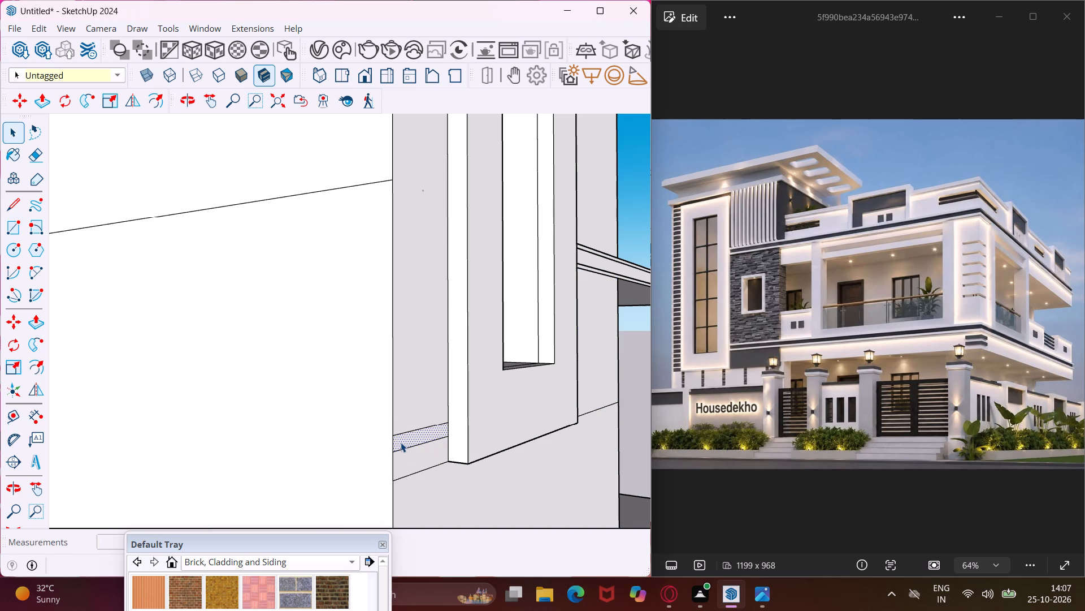
pyautogui.press('m')
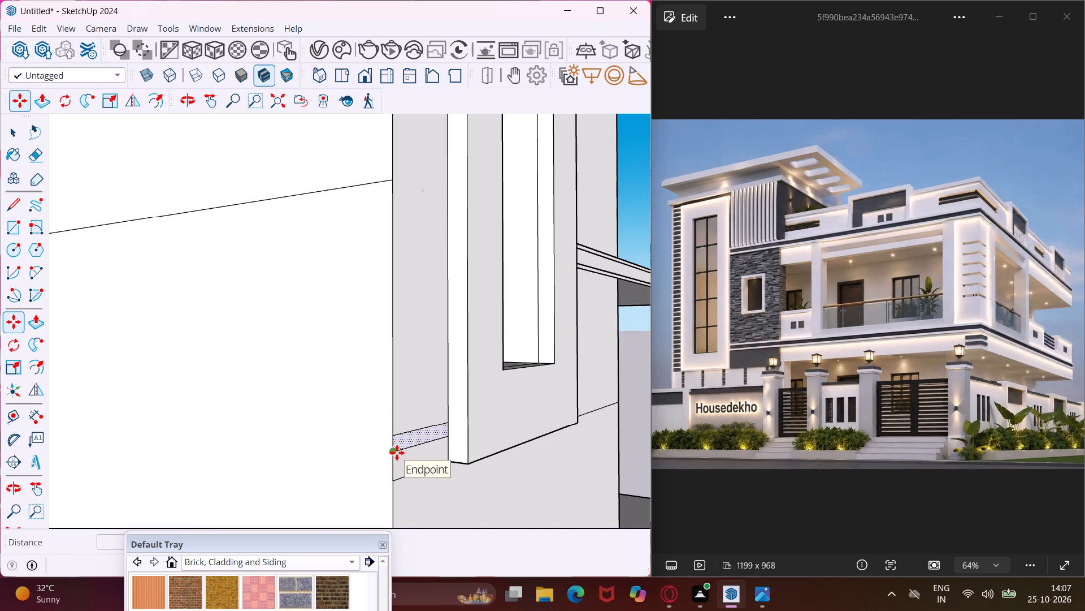
pyautogui.click(394, 453)
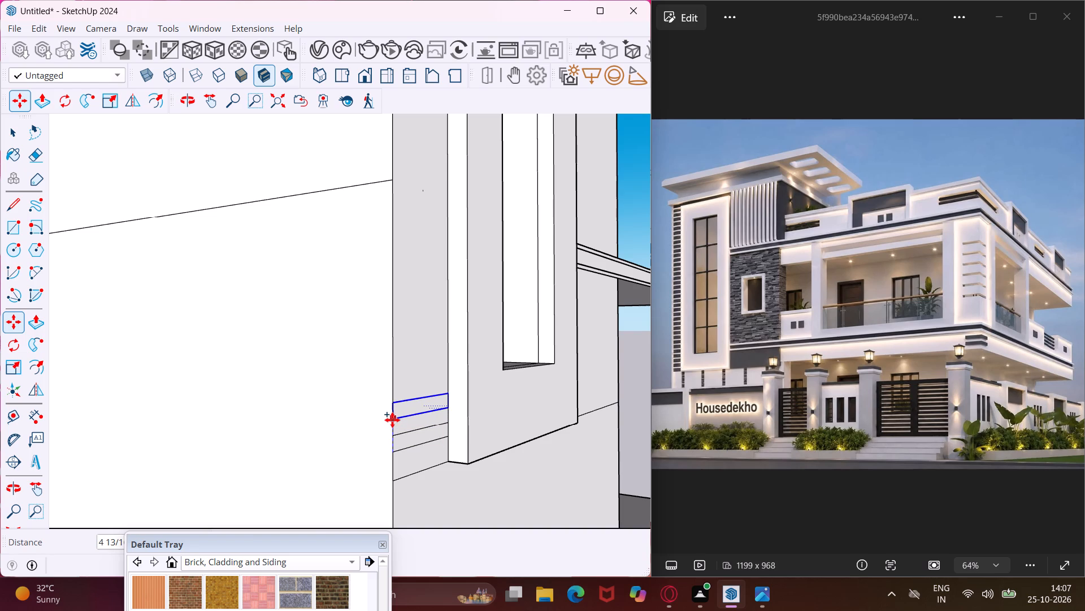
pyautogui.click(392, 420)
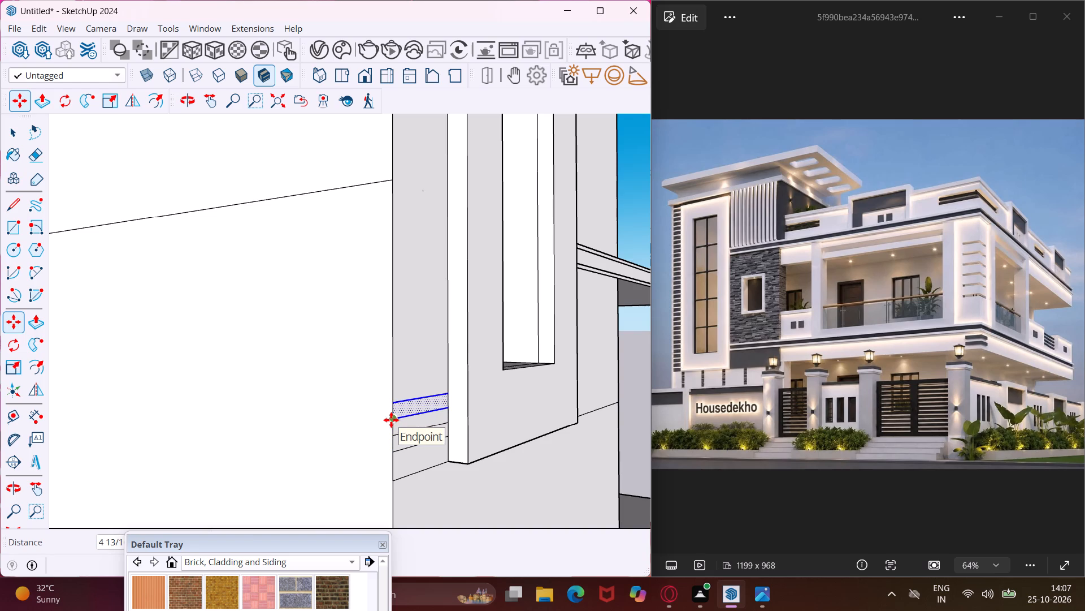
pyautogui.press('*')
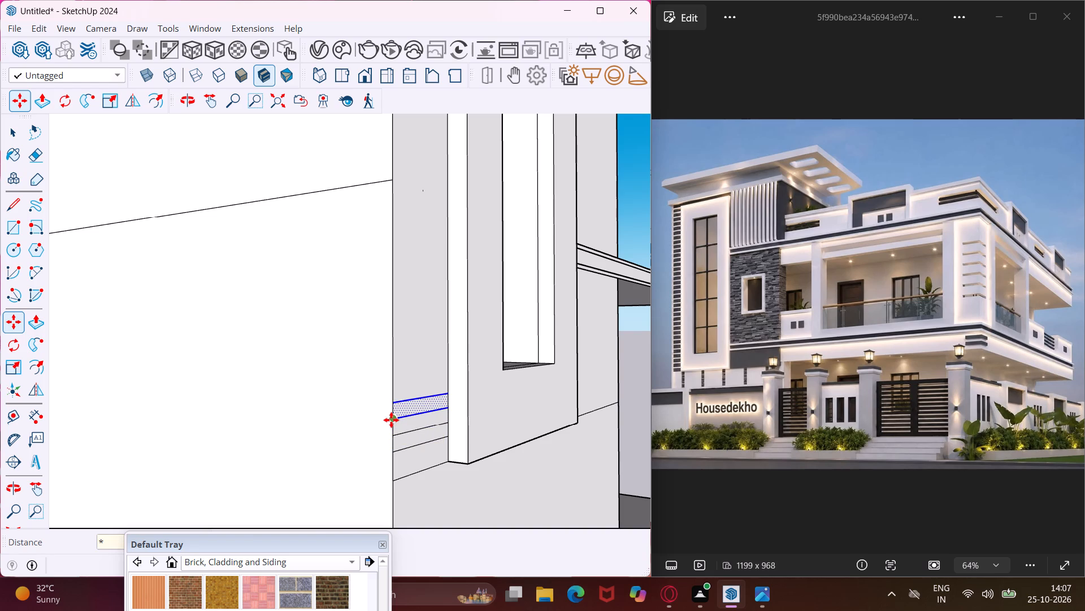
pyautogui.write('15')
pyautogui.press('Return')
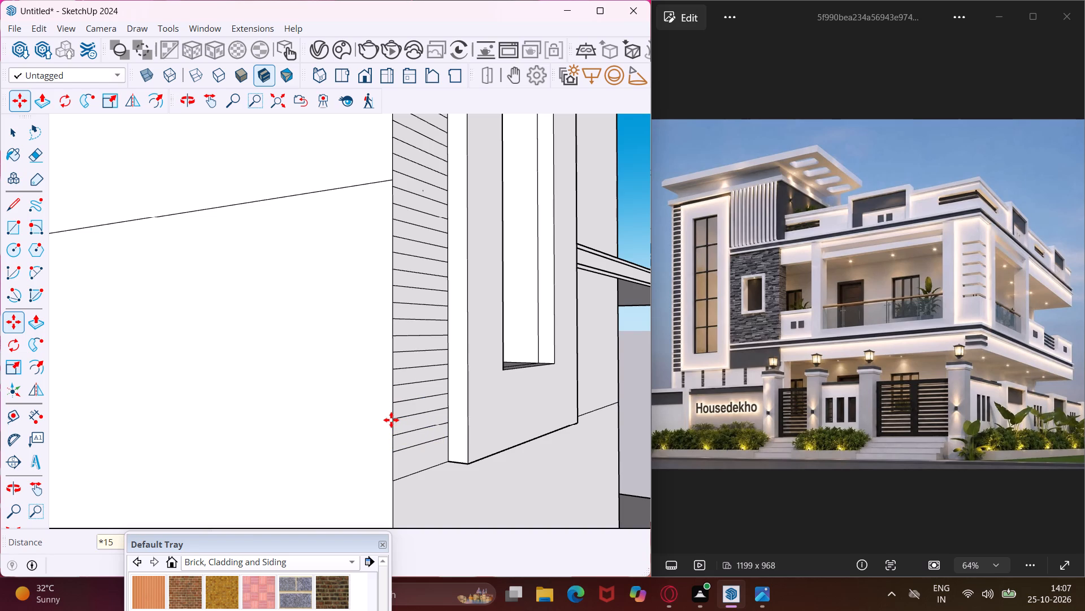
# Examine how far the copied strips reach up the wall beside the tall frame.
pyautogui.moveTo(391, 420); pyautogui.dragTo(395, 470, button='middle')
pyautogui.scroll(-5, 389, 468)
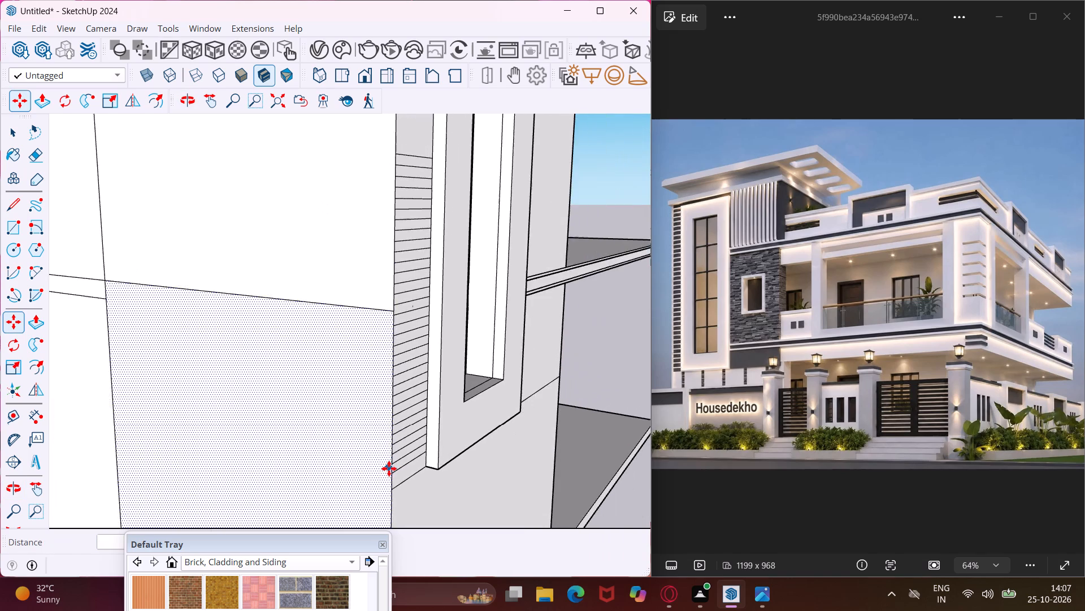
pyautogui.scroll(-13, 389, 468)
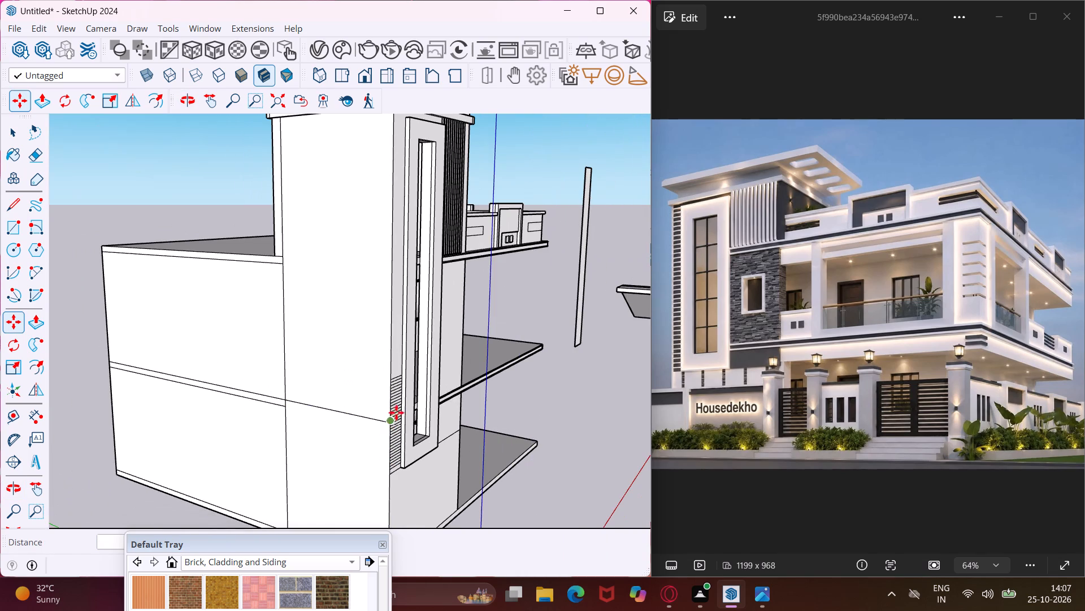
pyautogui.scroll(10, 396, 384)
pyautogui.moveTo(396, 384); pyautogui.dragTo(382, 344, button='middle')
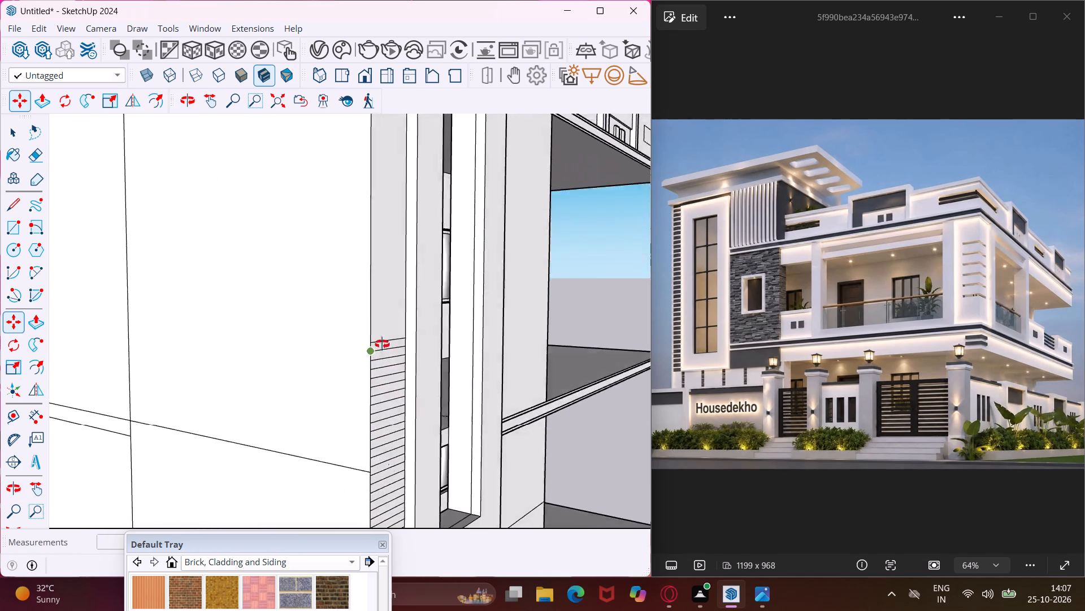
# Undo the array of copied strips on the wall beside the tall frame, leaving only the original thin strip.
pyautogui.moveTo(382, 344); pyautogui.dragTo(379, 304, button='middle')
pyautogui.scroll(-5, 379, 304)
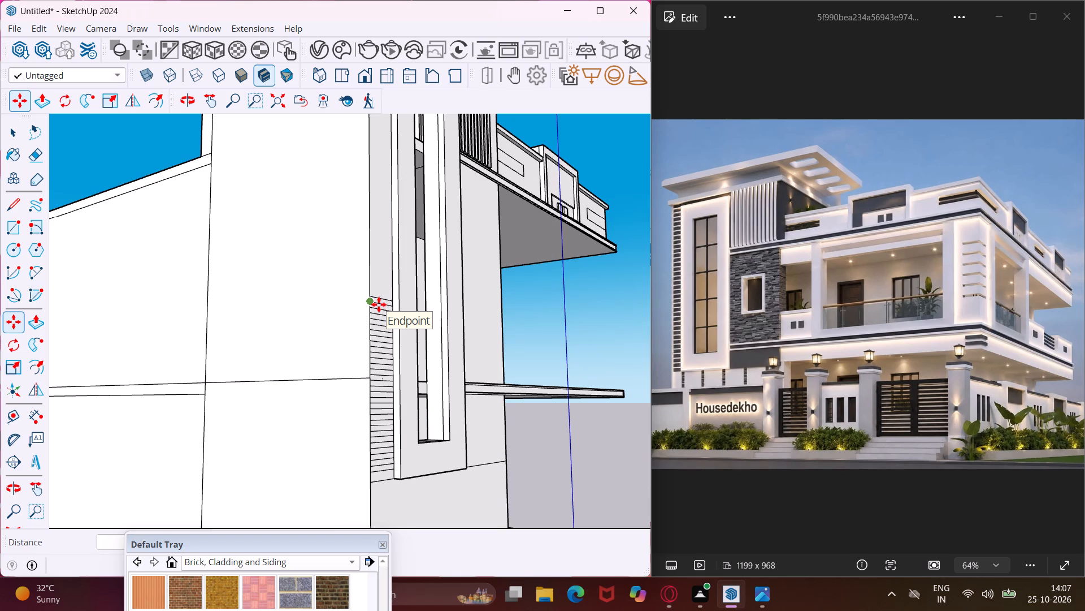
pyautogui.hotkey('ctrl', 'z')
pyautogui.press('Escape')
pyautogui.press('space')
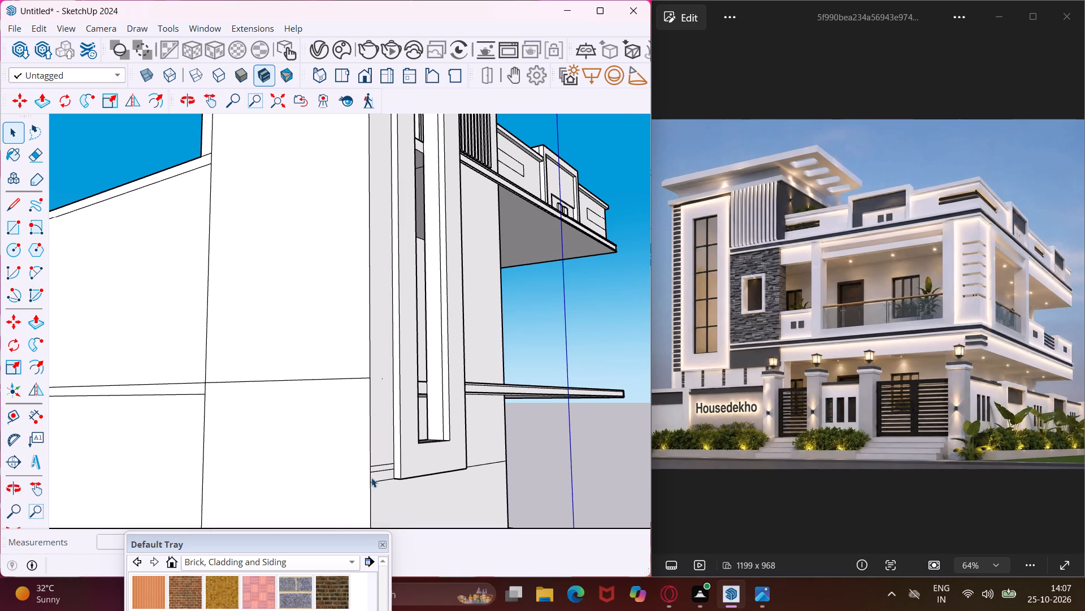
# Move the original thin strip up about 3" along the wall beside the tall frame's lower end.
pyautogui.scroll(9, 371, 471)
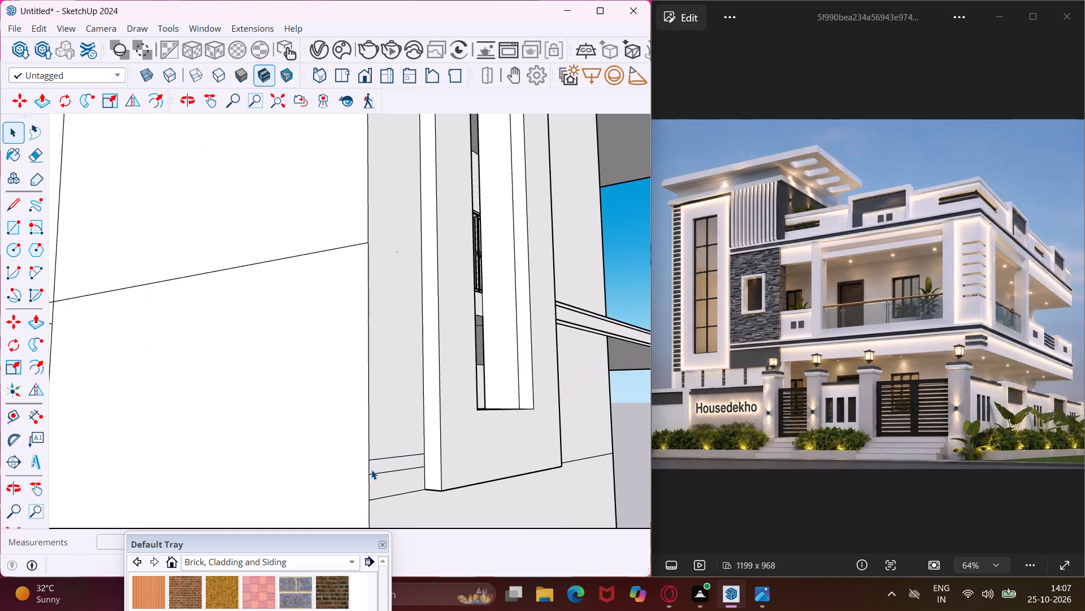
pyautogui.click(373, 468)
pyautogui.press('m')
pyautogui.click(373, 468)
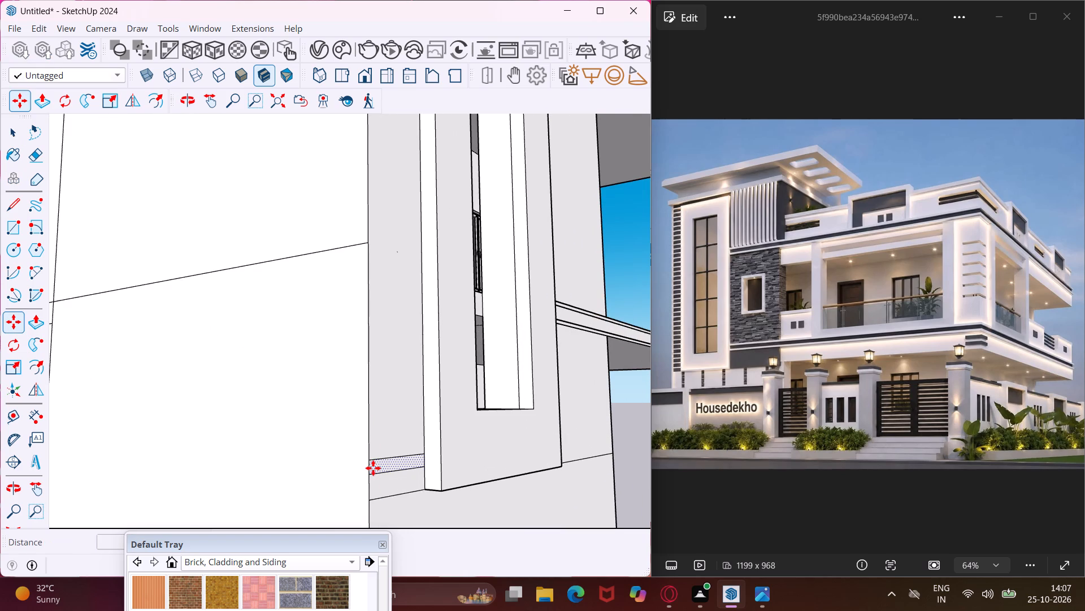
pyautogui.click(374, 442)
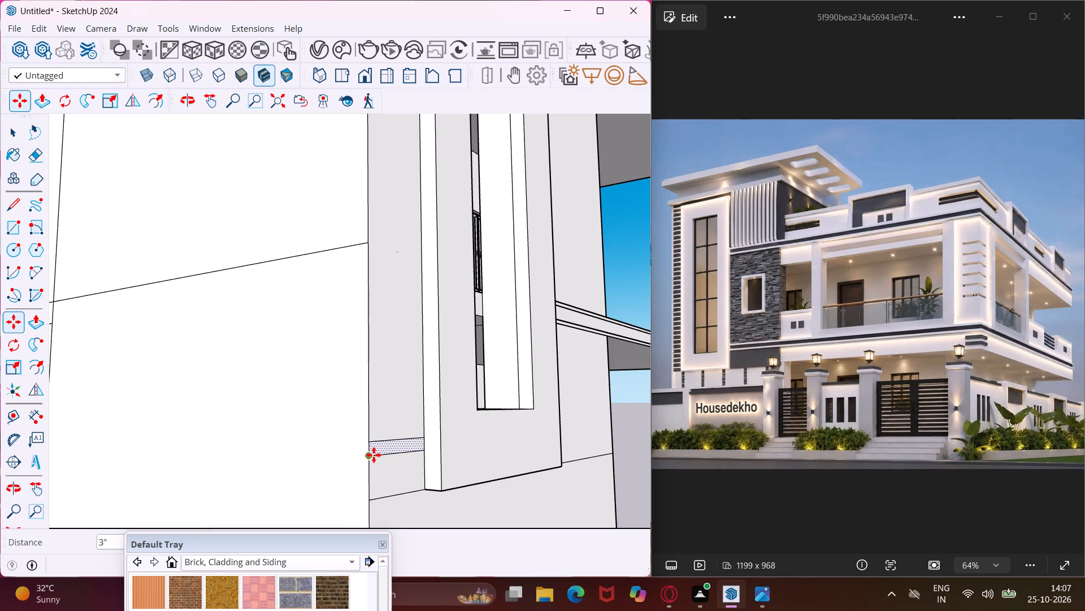
# Copy the thin strip upward about 7 3/8" and repeat it as an array of 20 copies along the wall.
pyautogui.click(371, 455)
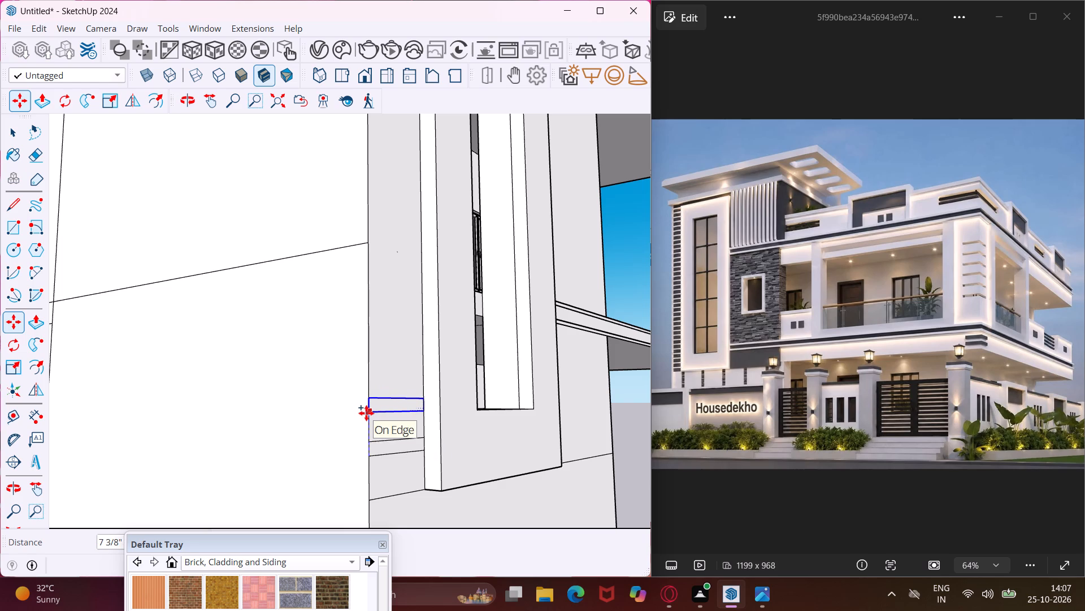
pyautogui.click(366, 413)
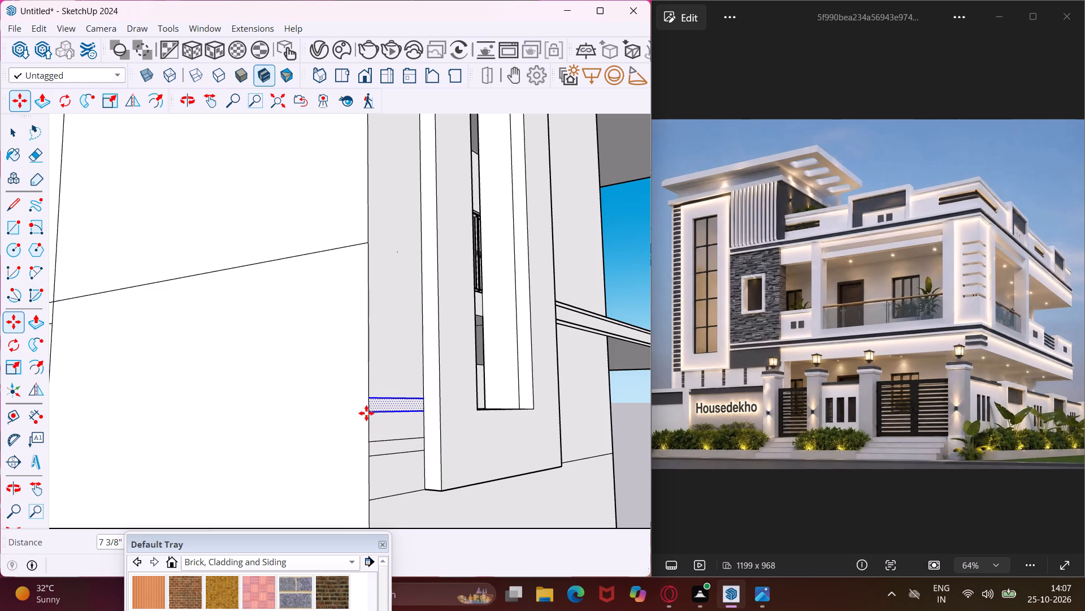
pyautogui.write('*20')
pyautogui.press('Return')
pyautogui.moveTo(334, 464); pyautogui.dragTo(323, 577, button='middle')
pyautogui.scroll(-16, 283, 515)
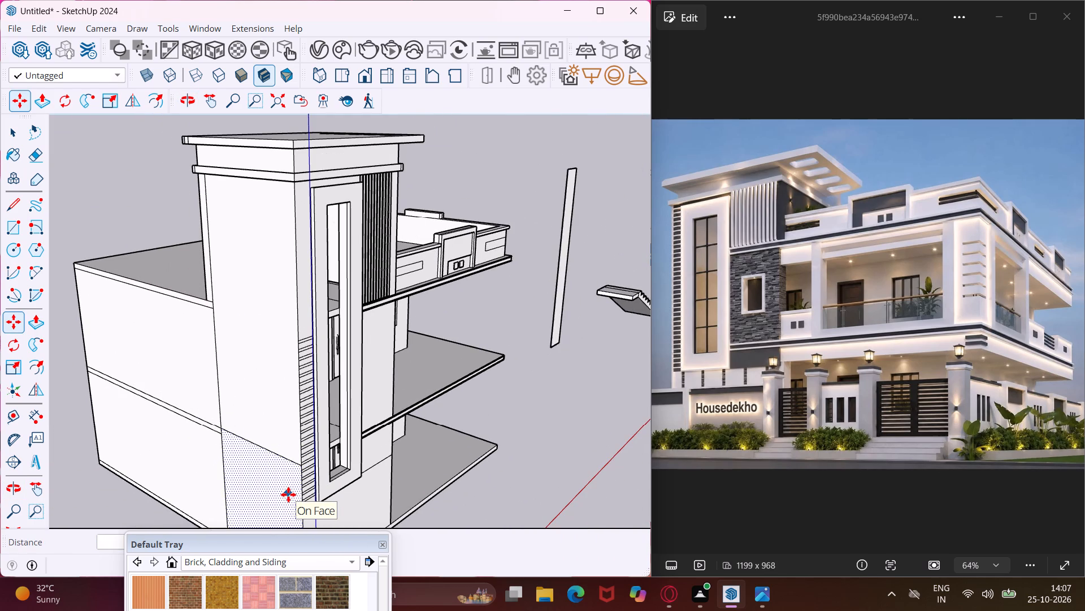
pyautogui.press('Escape')
pyautogui.press('space')
# Copy the topmost strip upward about 10" and repeat it as an array of 10 copies up the wall.
pyautogui.scroll(5, 305, 335)
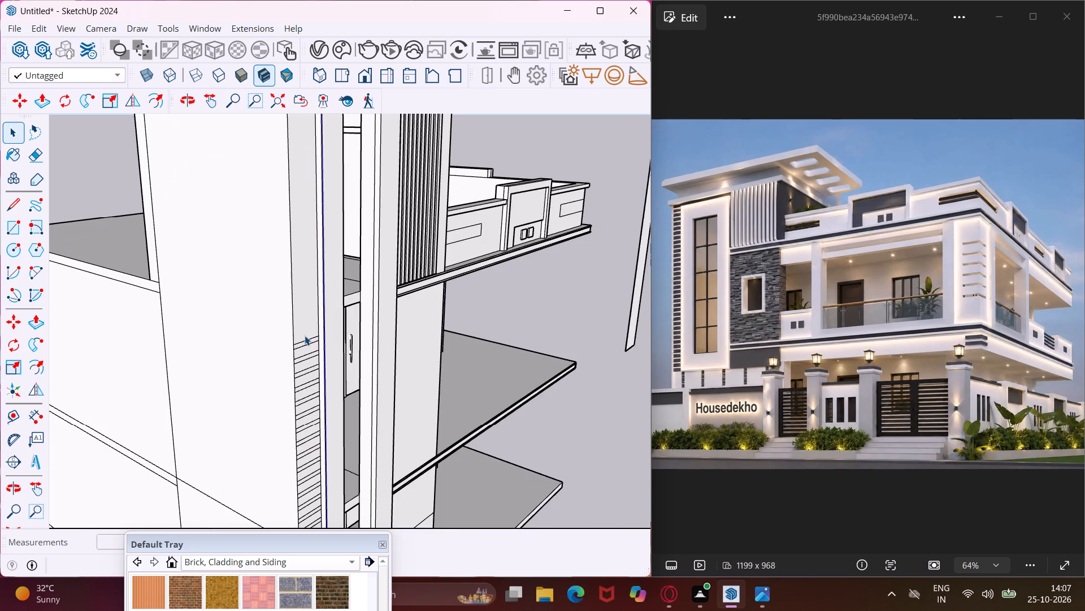
pyautogui.scroll(11, 305, 335)
pyautogui.click(286, 367)
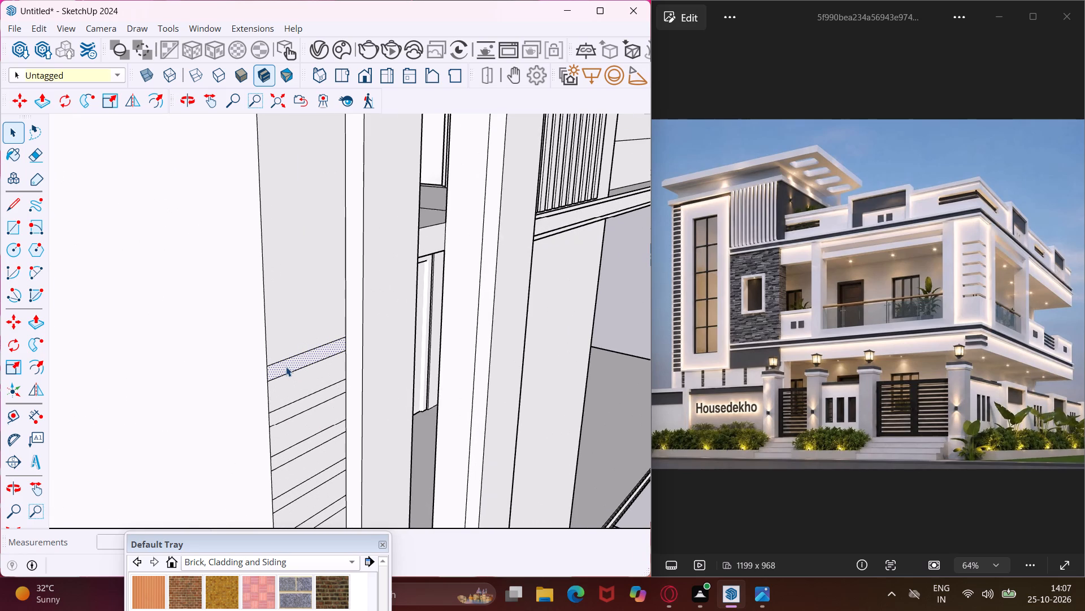
pyautogui.press('m')
pyautogui.click(286, 367)
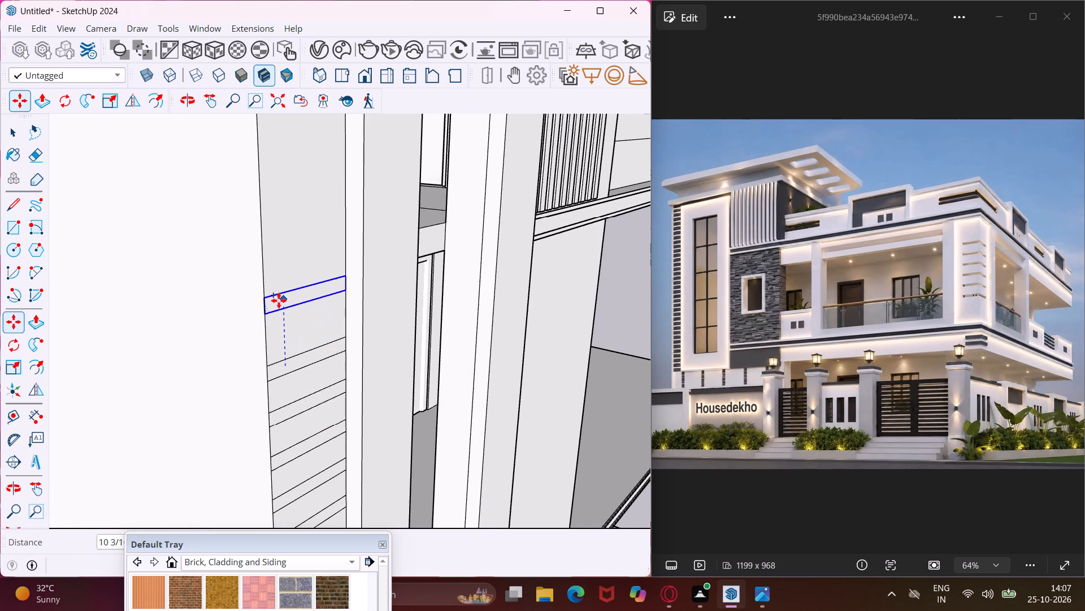
pyautogui.click(279, 300)
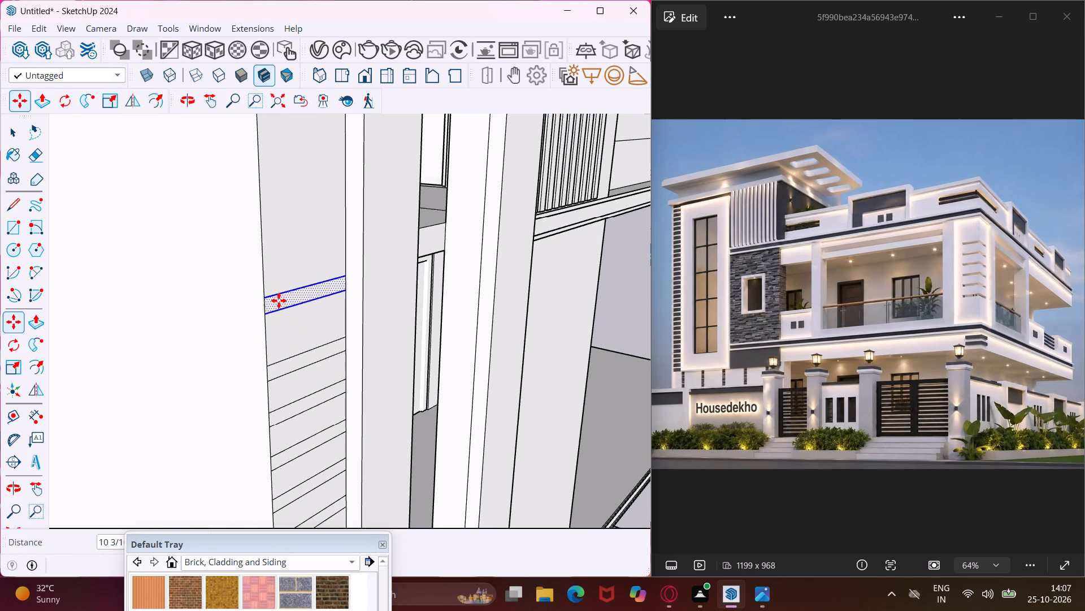
pyautogui.press('*')
pyautogui.write('10')
pyautogui.press('Return')
# Examine how far the new strips reach up the wall beside the tall frame's top.
pyautogui.scroll(-13, 279, 300)
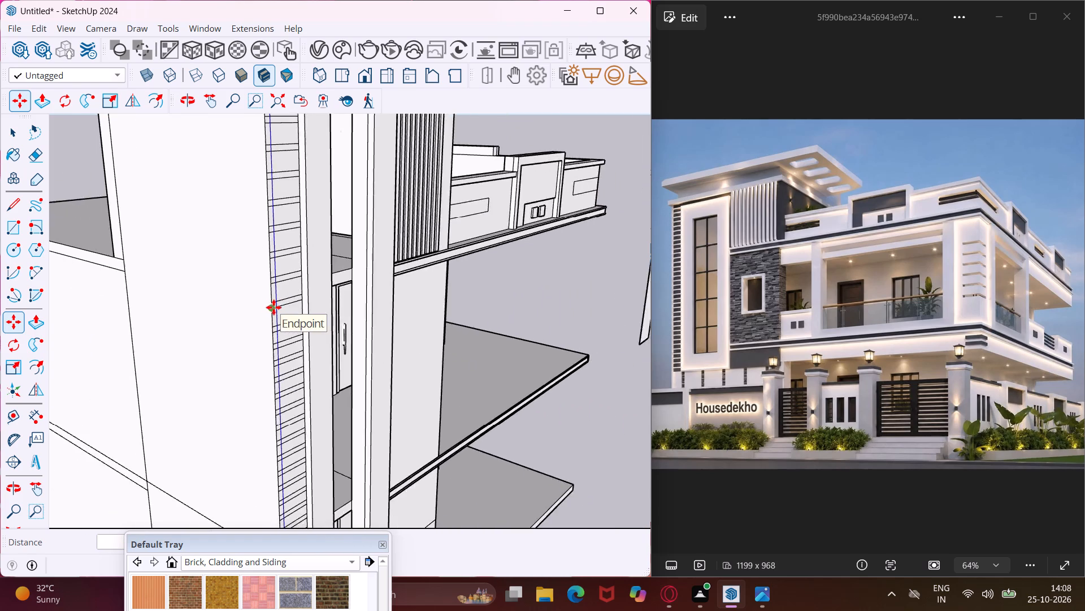
pyautogui.scroll(-8, 274, 307)
pyautogui.scroll(6, 286, 221)
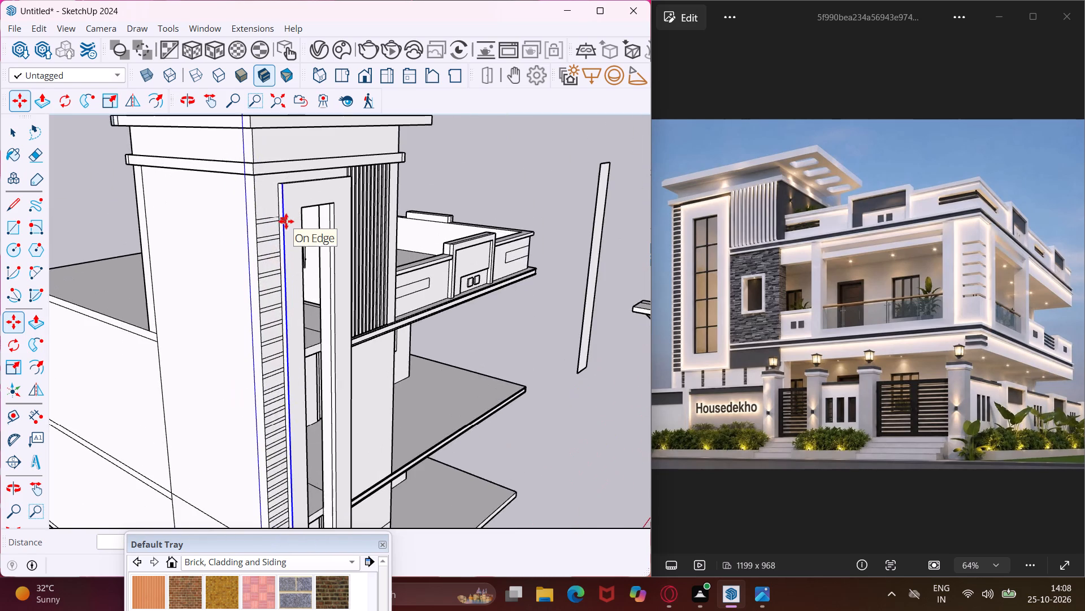
pyautogui.scroll(12, 286, 221)
pyautogui.scroll(-6, 261, 223)
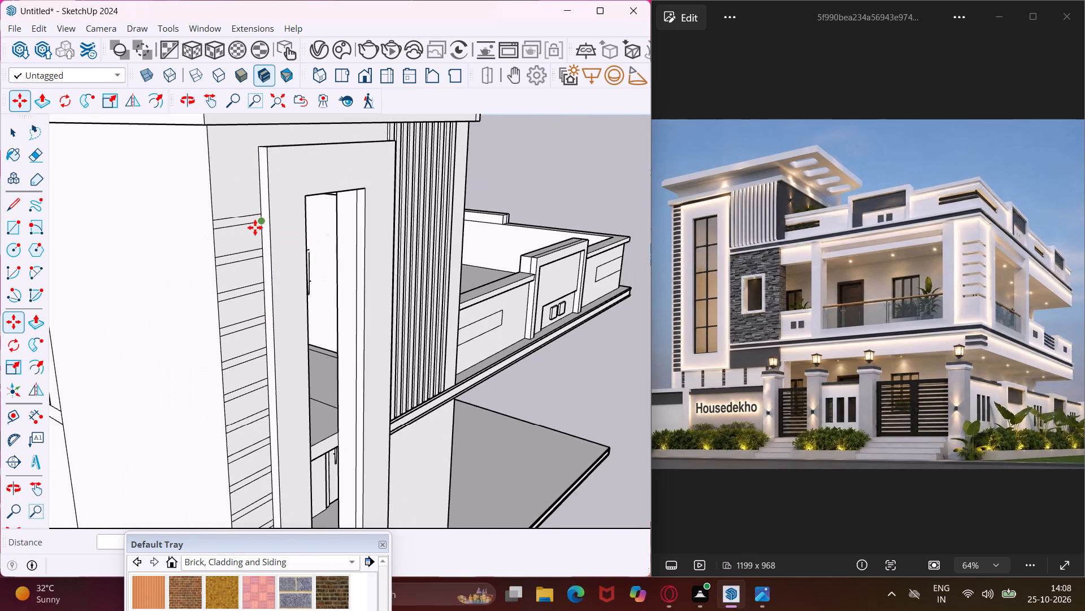
pyautogui.scroll(-3, 255, 227)
pyautogui.press('Escape')
pyautogui.press('space')
# Copy the topmost strip upward about 1' 3" on the wall, close to the level of the tall frame's top.
pyautogui.scroll(4, 227, 231)
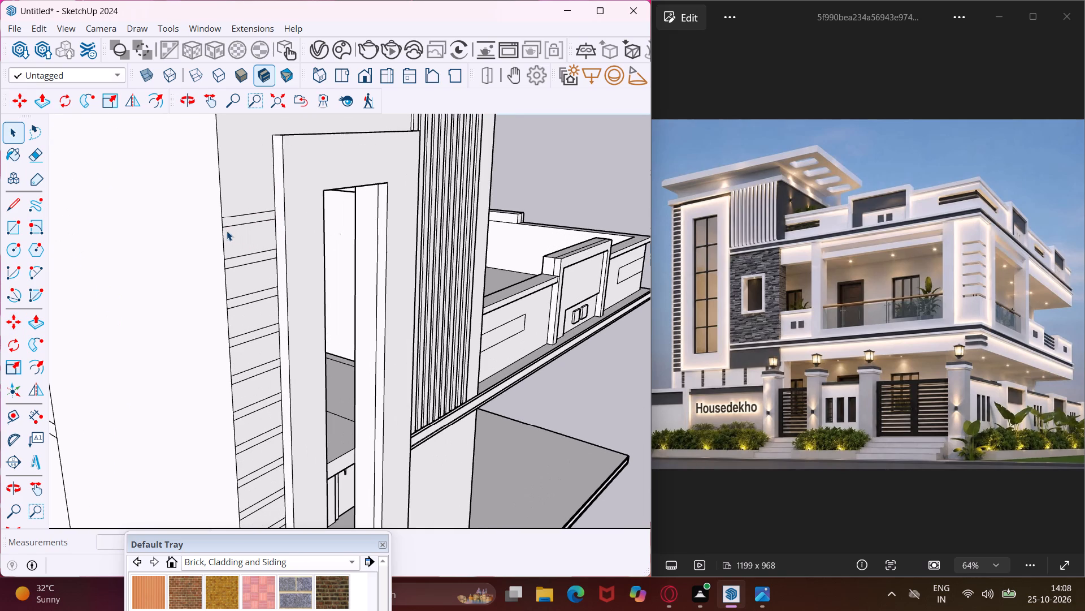
pyautogui.click(227, 221)
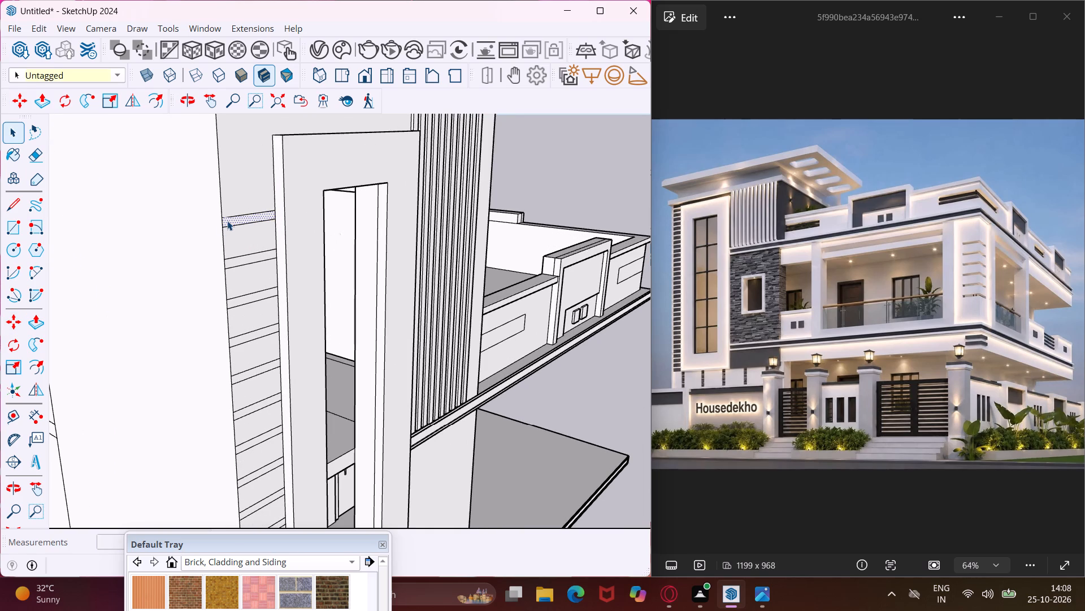
pyautogui.press('m')
pyautogui.click(227, 221)
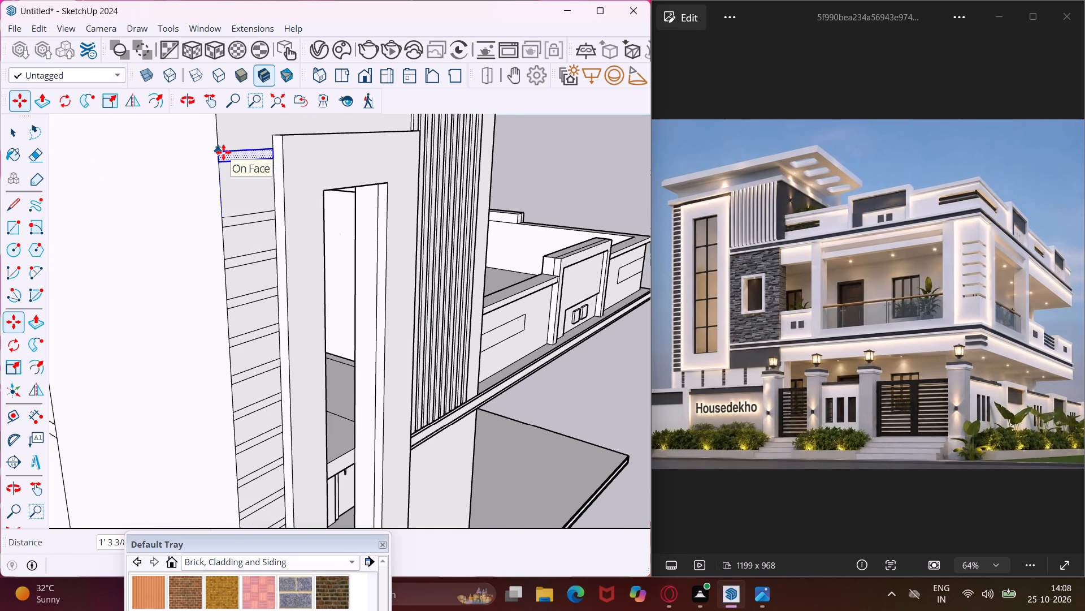
pyautogui.click(223, 152)
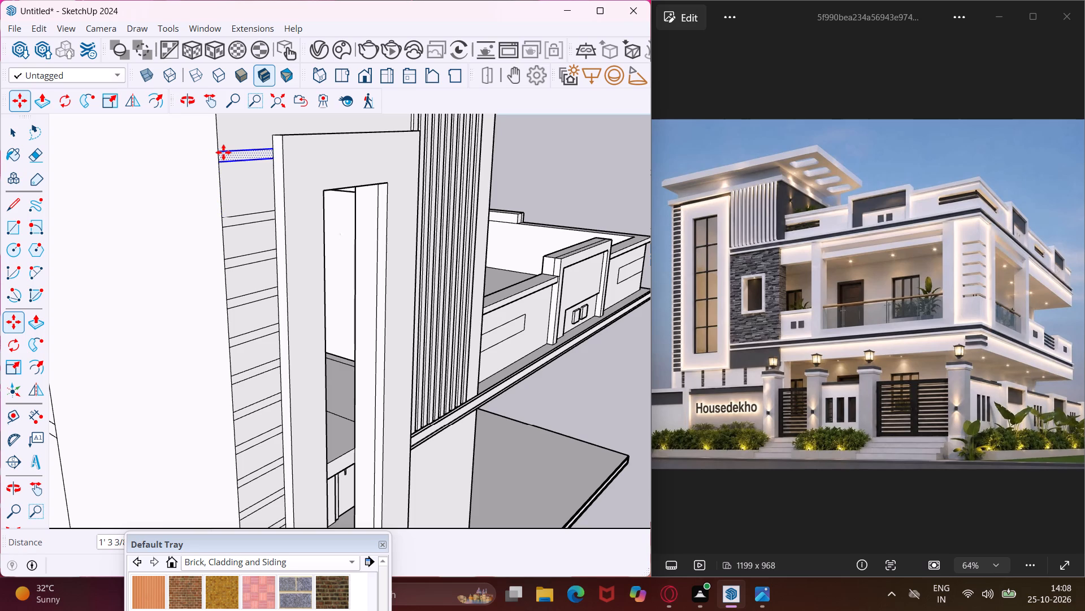
pyautogui.press('Escape')
pyautogui.press('space')
# Move the new topmost strip down about 5 1/16" to bring it closer to the strip below.
pyautogui.scroll(3, 223, 156)
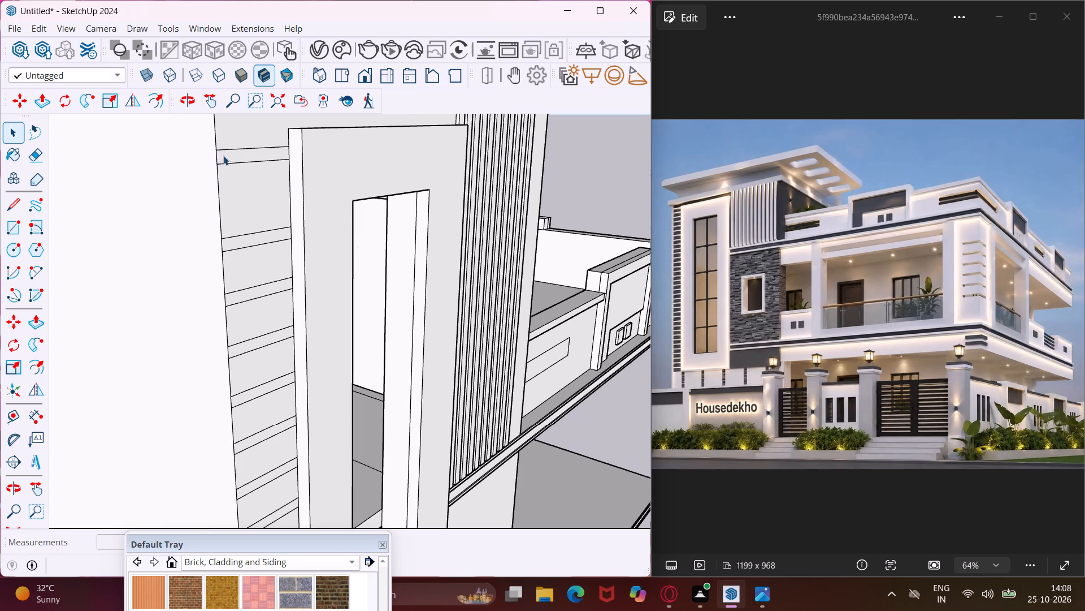
pyautogui.click(223, 156)
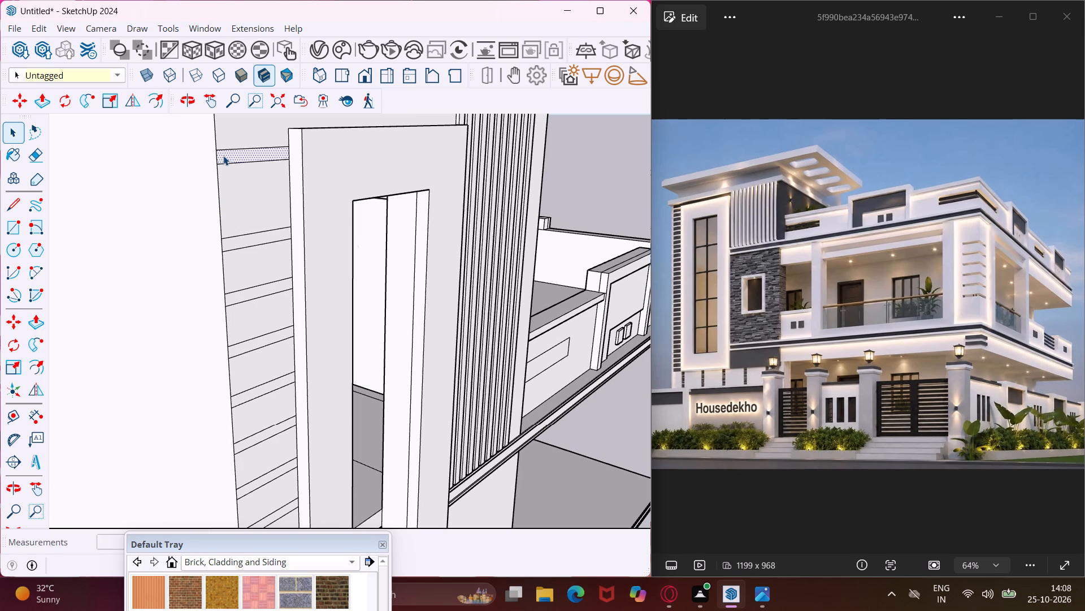
pyautogui.press('m')
pyautogui.click(223, 156)
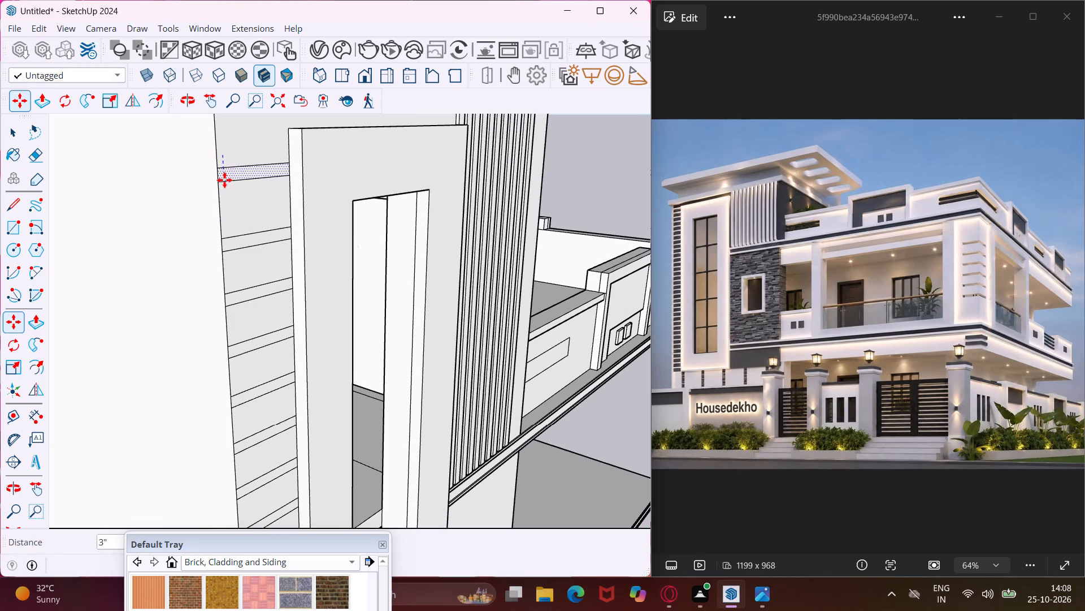
pyautogui.click(223, 185)
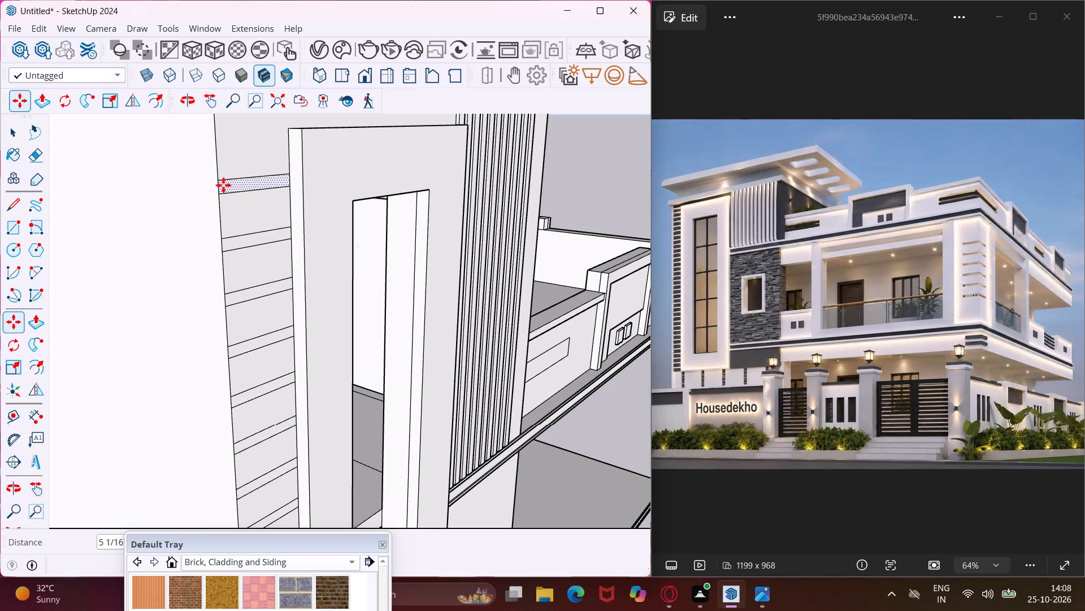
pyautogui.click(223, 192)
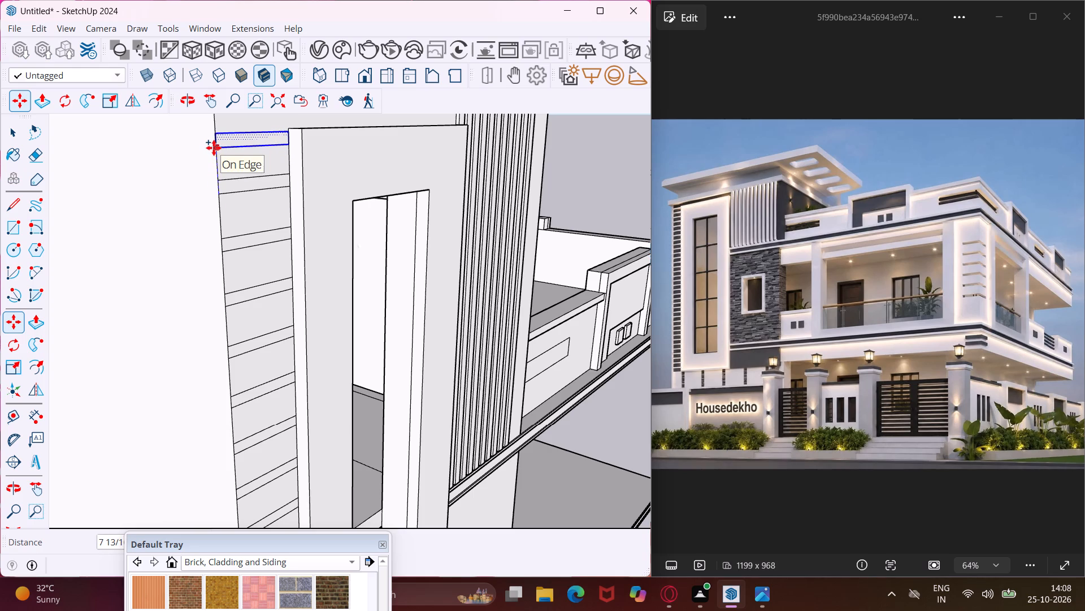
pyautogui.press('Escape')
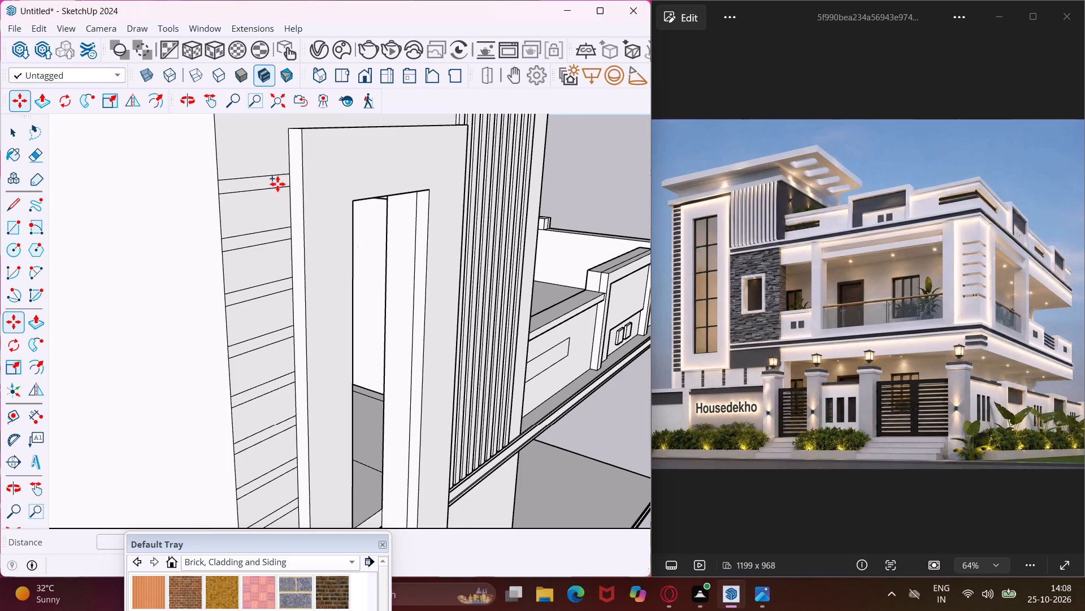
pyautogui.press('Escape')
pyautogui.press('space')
# Copy the topmost strip upward about 8 3/8" so the new strip lines up with the tall frame's top.
pyautogui.scroll(4, 282, 183)
pyautogui.click(281, 182)
pyautogui.press('m')
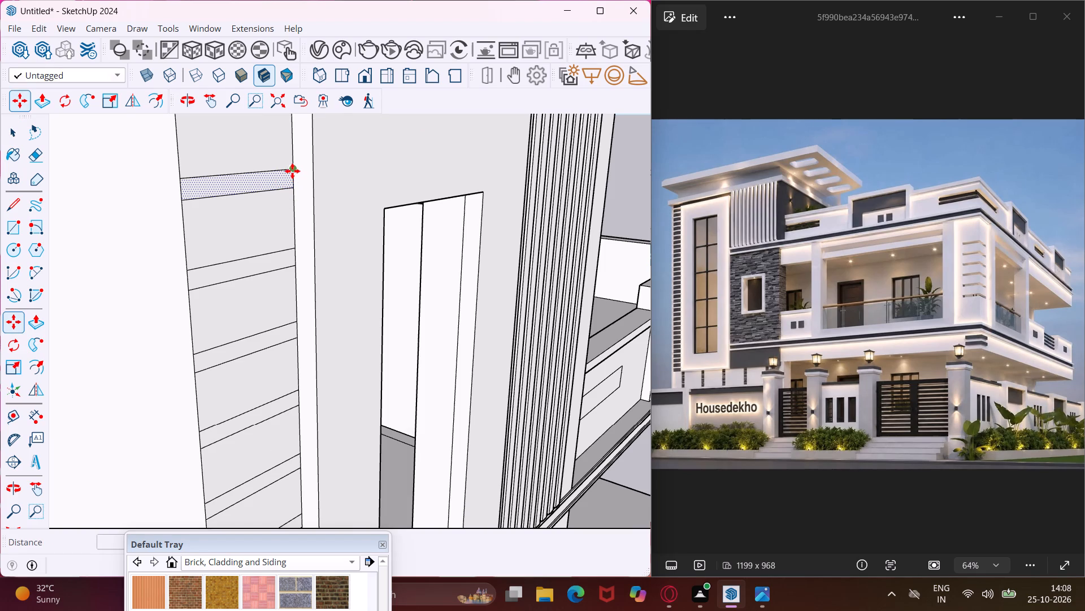
pyautogui.click(292, 171)
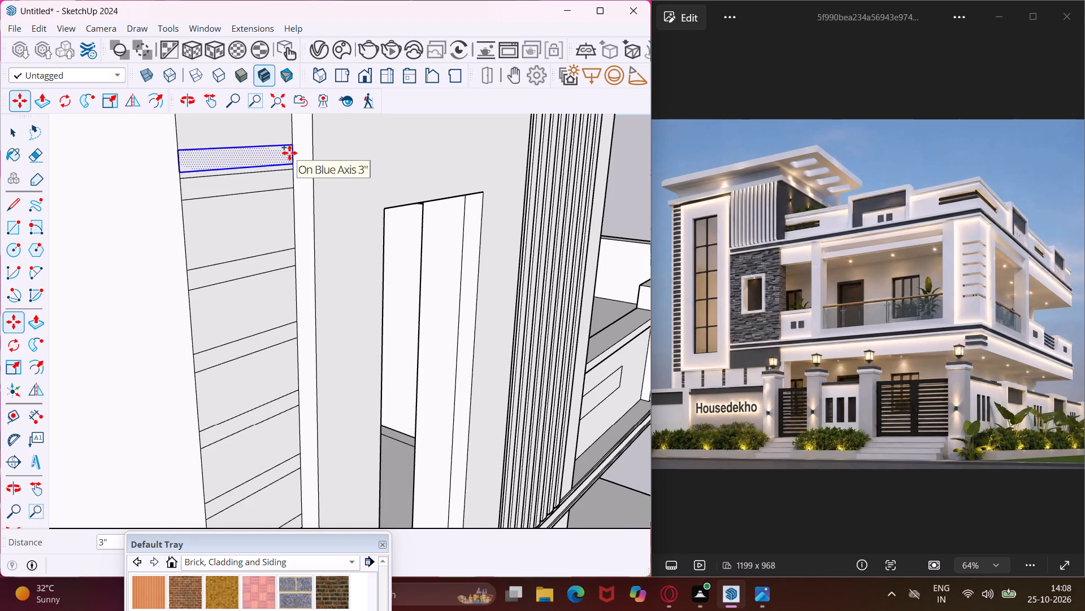
pyautogui.scroll(-5, 289, 153)
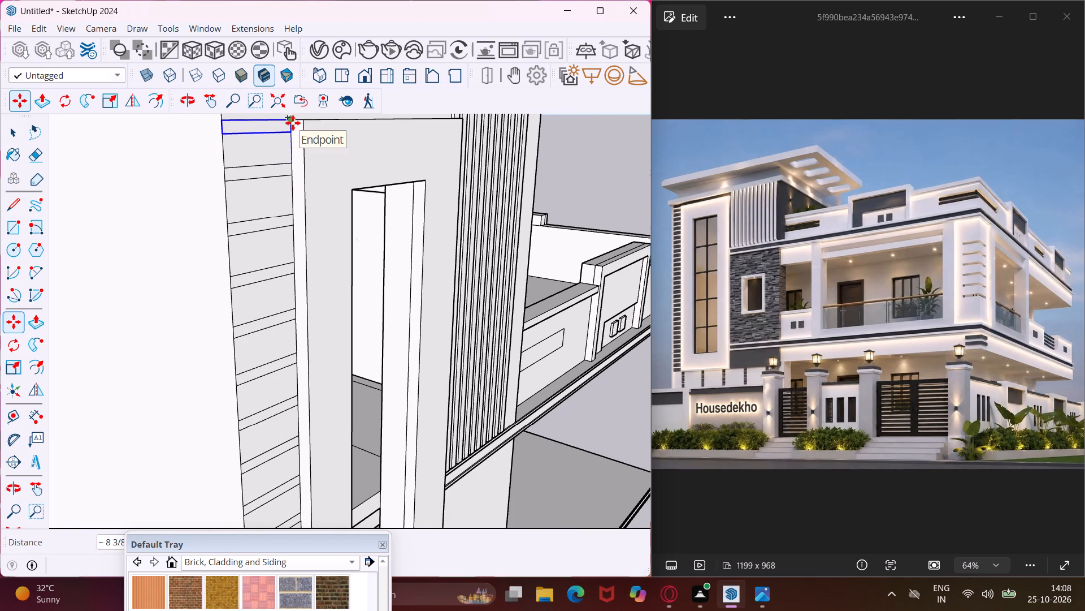
pyautogui.click(293, 123)
pyautogui.press('Escape')
pyautogui.press('space')
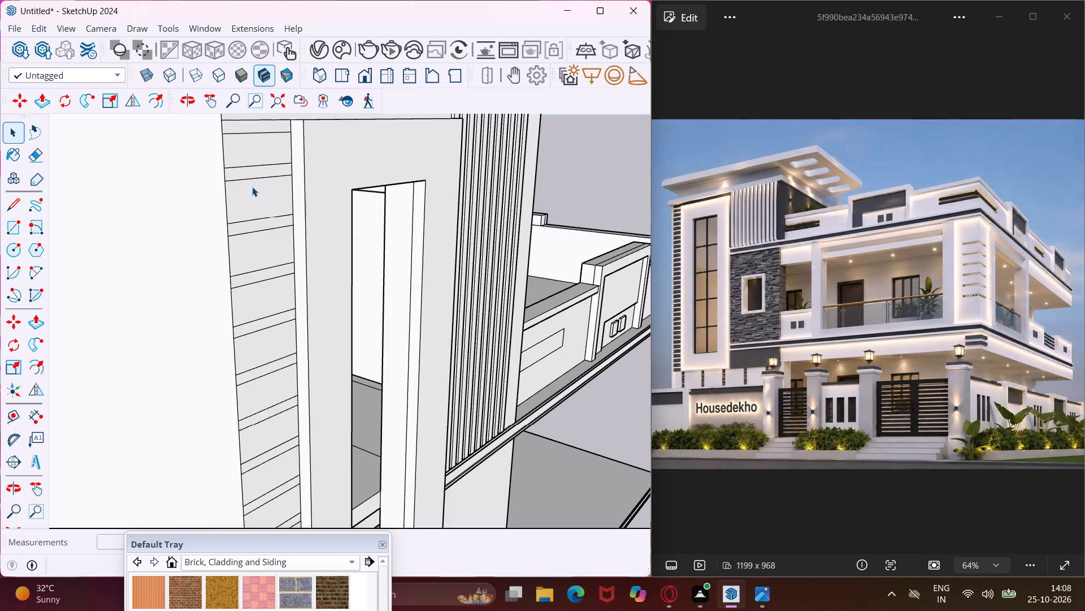
# Extrude the topmost wall strip beside the tall frame outward about 2 11/16".
pyautogui.scroll(-9, 252, 187)
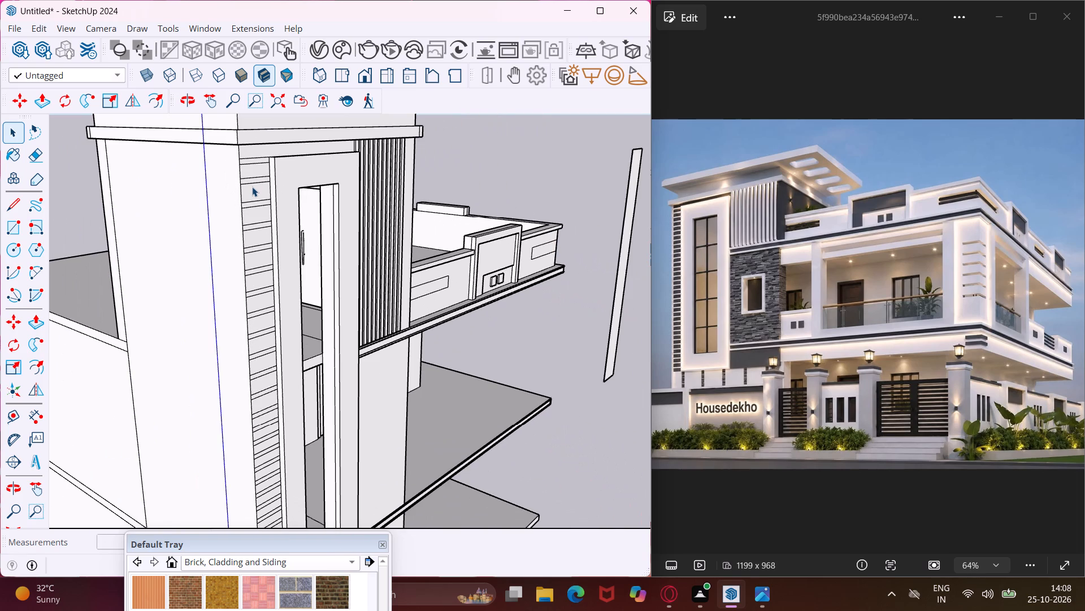
pyautogui.scroll(4, 244, 169)
pyautogui.moveTo(246, 170); pyautogui.dragTo(258, 178, button='middle')
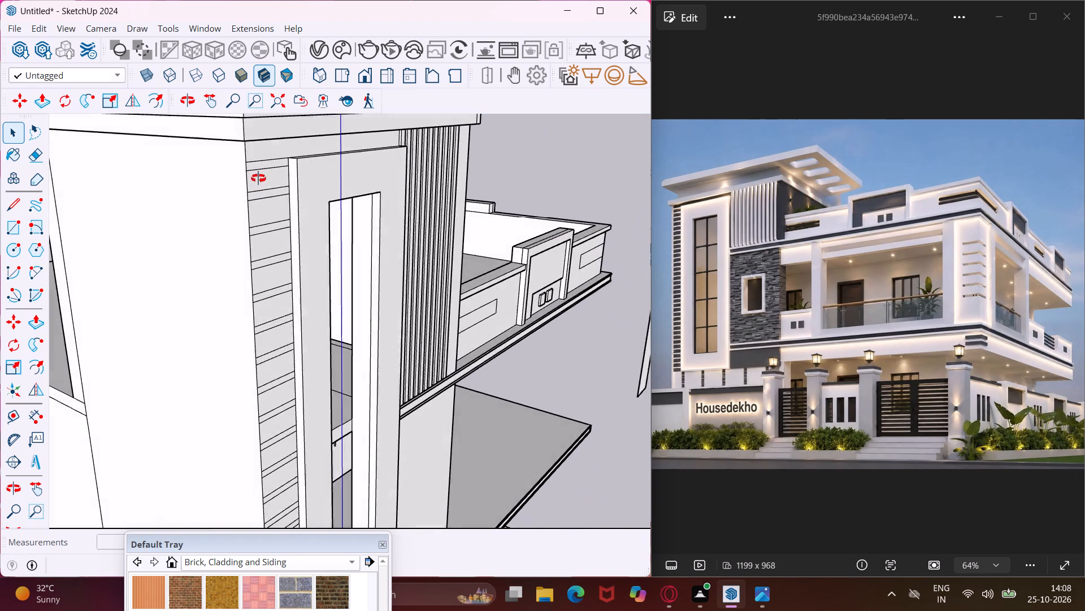
pyautogui.moveTo(258, 178); pyautogui.dragTo(272, 188, button='middle')
pyautogui.scroll(13, 267, 179)
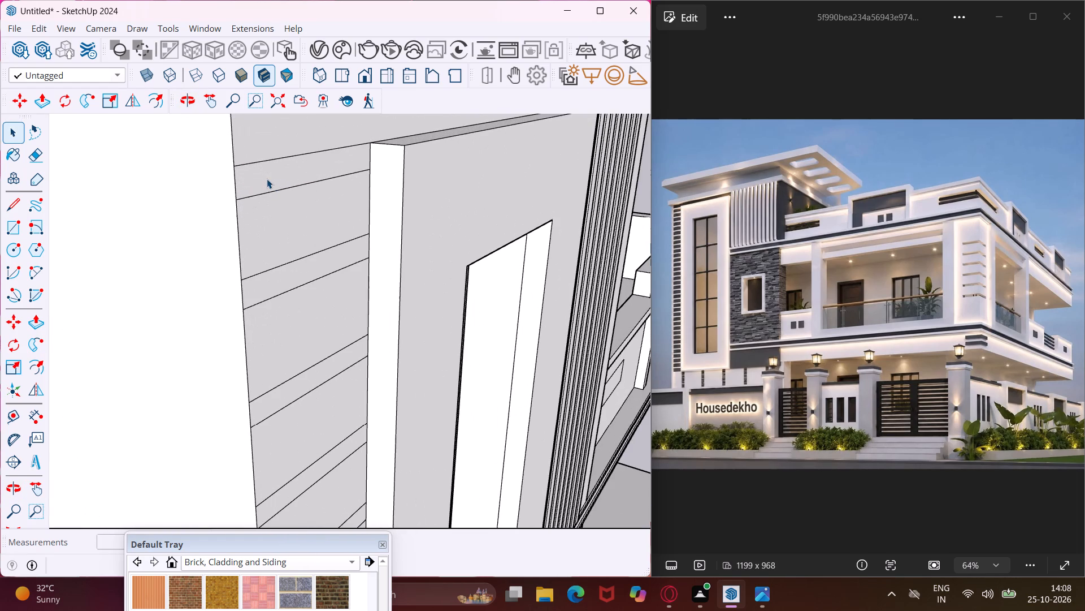
pyautogui.click(267, 179)
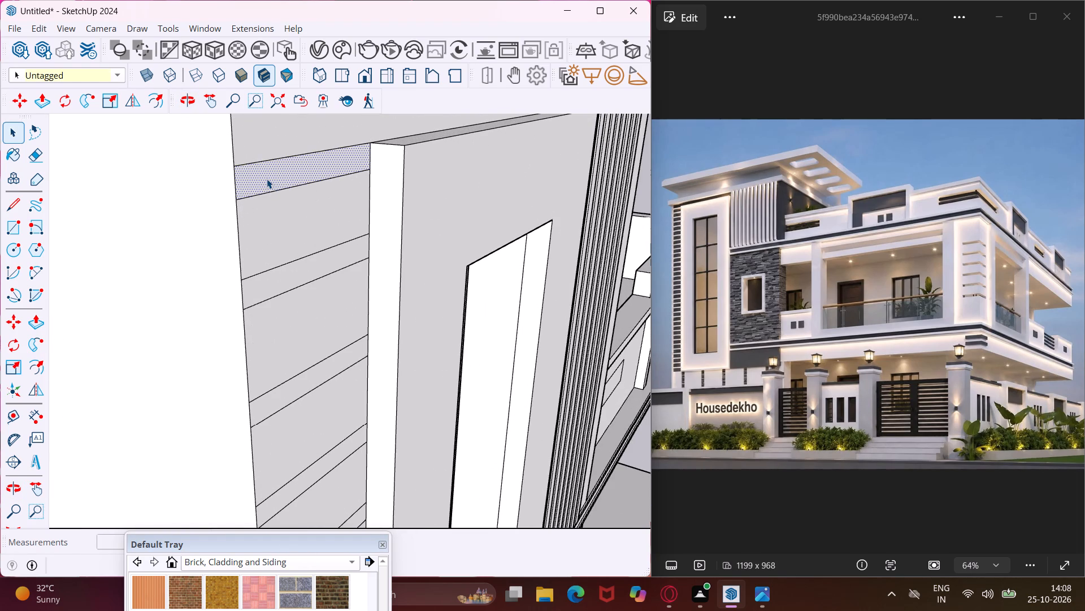
pyautogui.press('p')
pyautogui.click(267, 179)
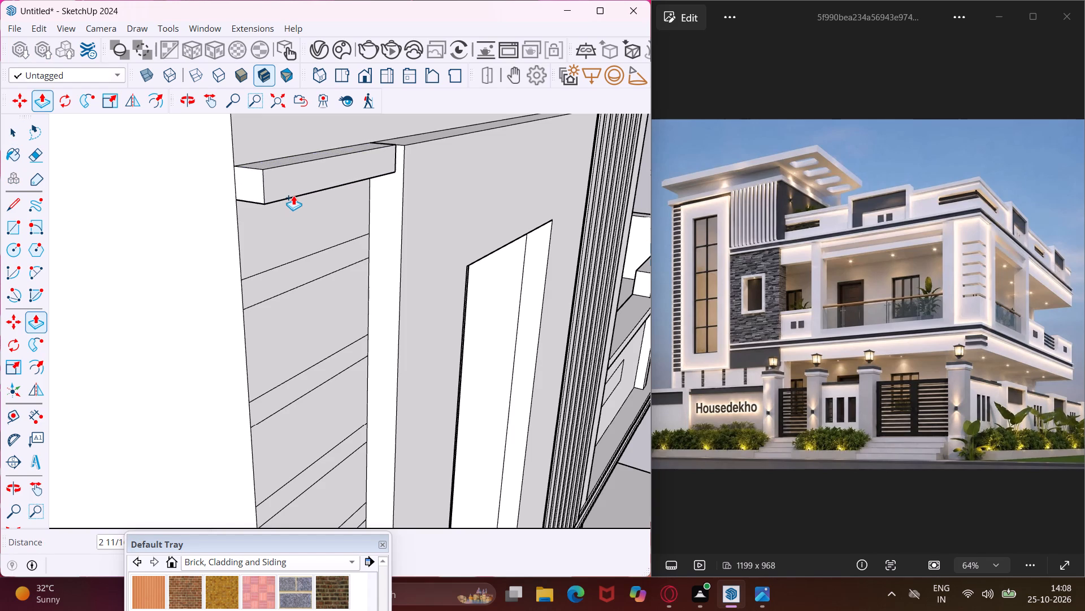
pyautogui.click(293, 195)
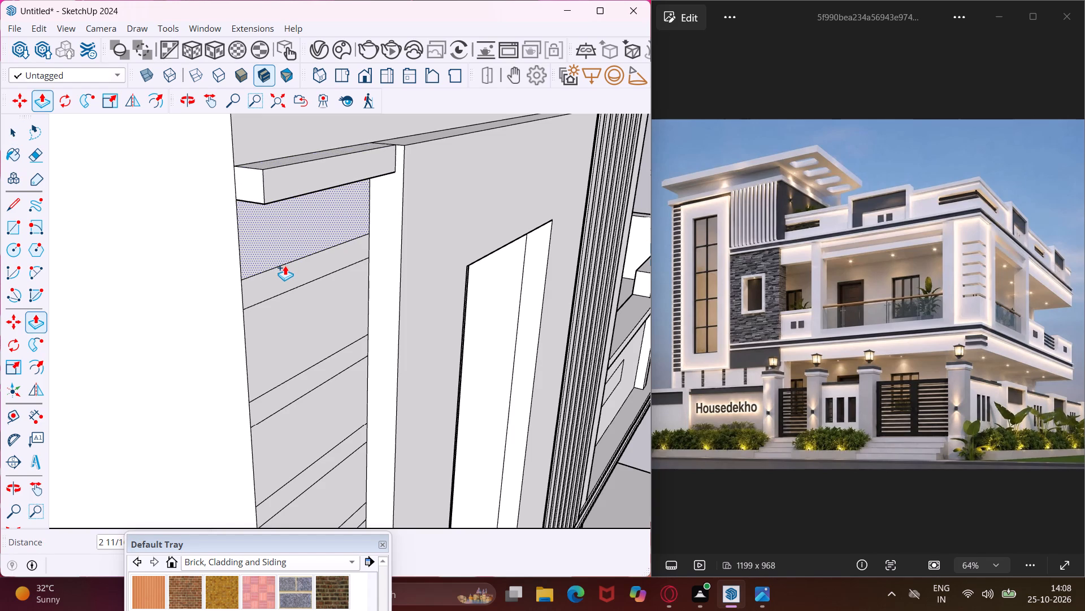
# Extrude the second and third strips from the top by the same distance, undoing the accidental extrusion of the gap between them.
pyautogui.doubleClick(284, 270)
pyautogui.scroll(-4, 283, 275)
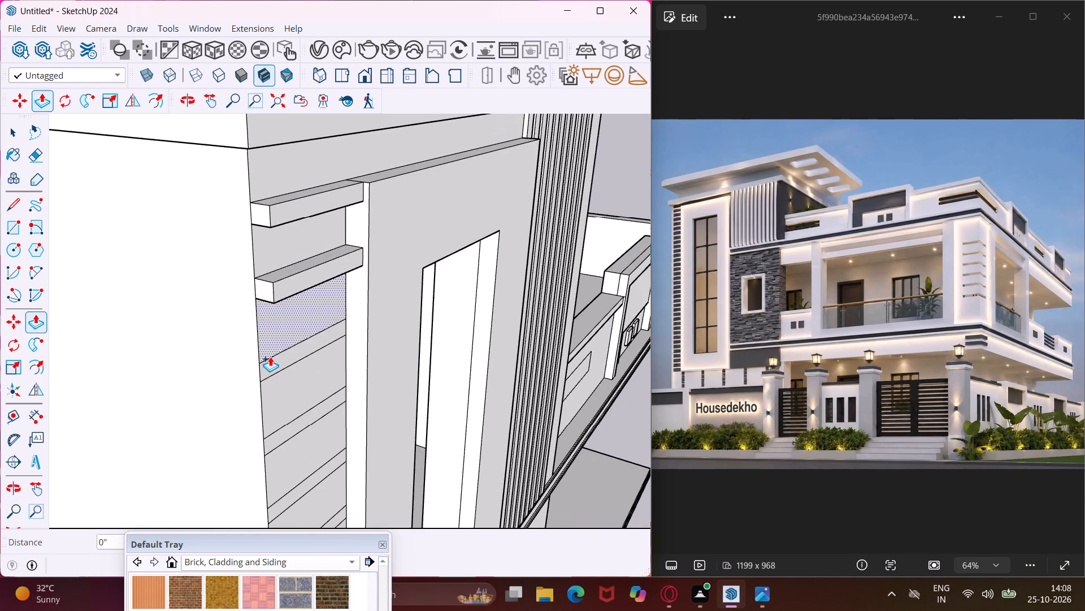
pyautogui.doubleClick(270, 359)
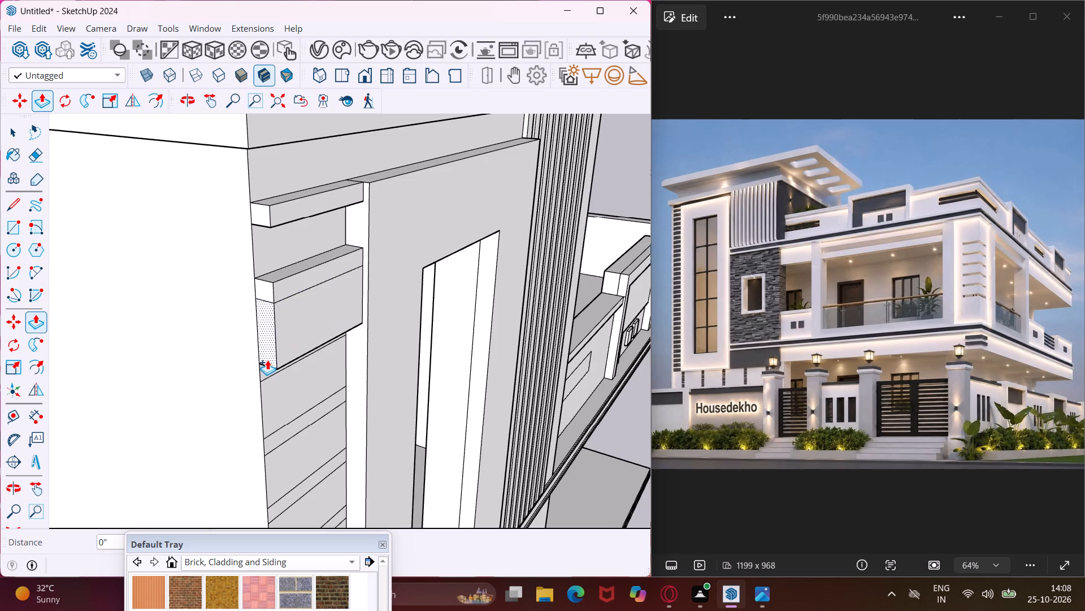
pyautogui.hotkey('ctrl', 'z')
pyautogui.doubleClick(267, 368)
pyautogui.scroll(-4, 238, 346)
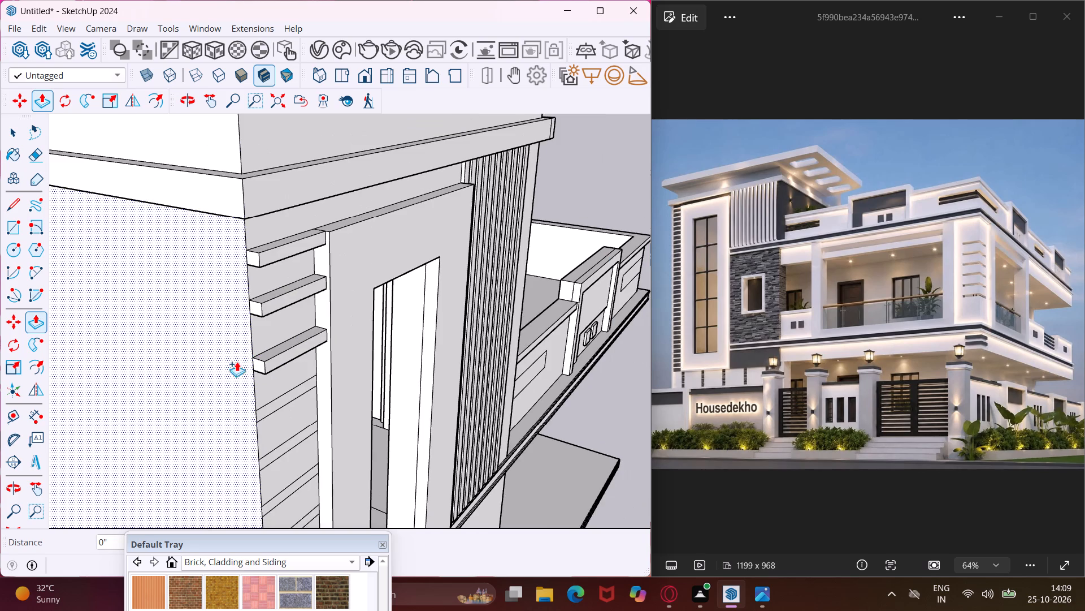
# Repeat the same extrusion on the fourth, fifth and sixth strips down the wall beside the tall frame.
pyautogui.moveTo(237, 362); pyautogui.dragTo(318, 271, button='middle')
pyautogui.scroll(-5, 318, 271)
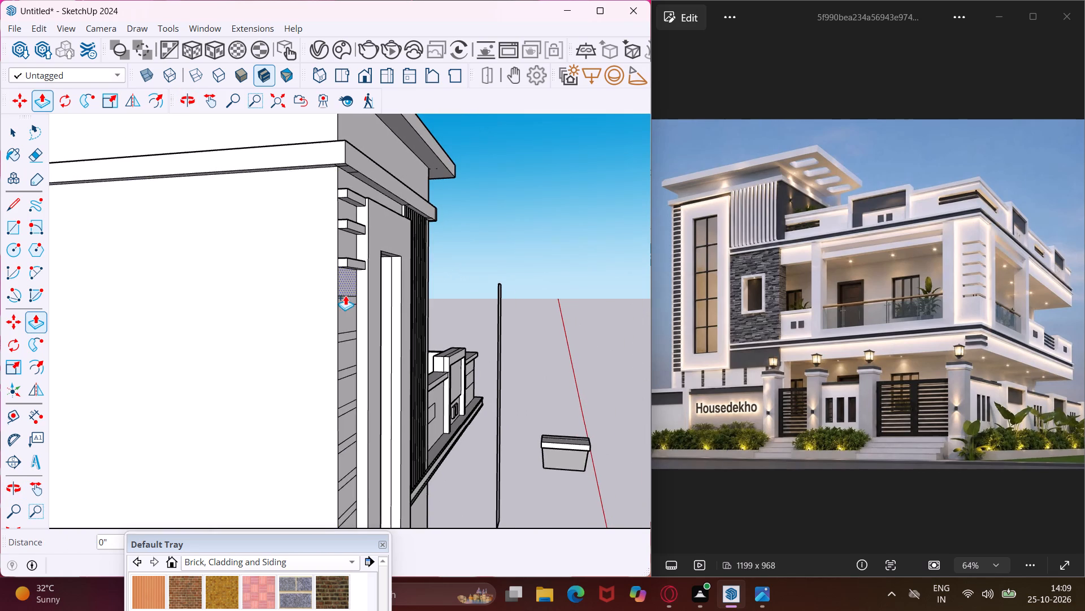
pyautogui.scroll(10, 347, 297)
pyautogui.doubleClick(347, 298)
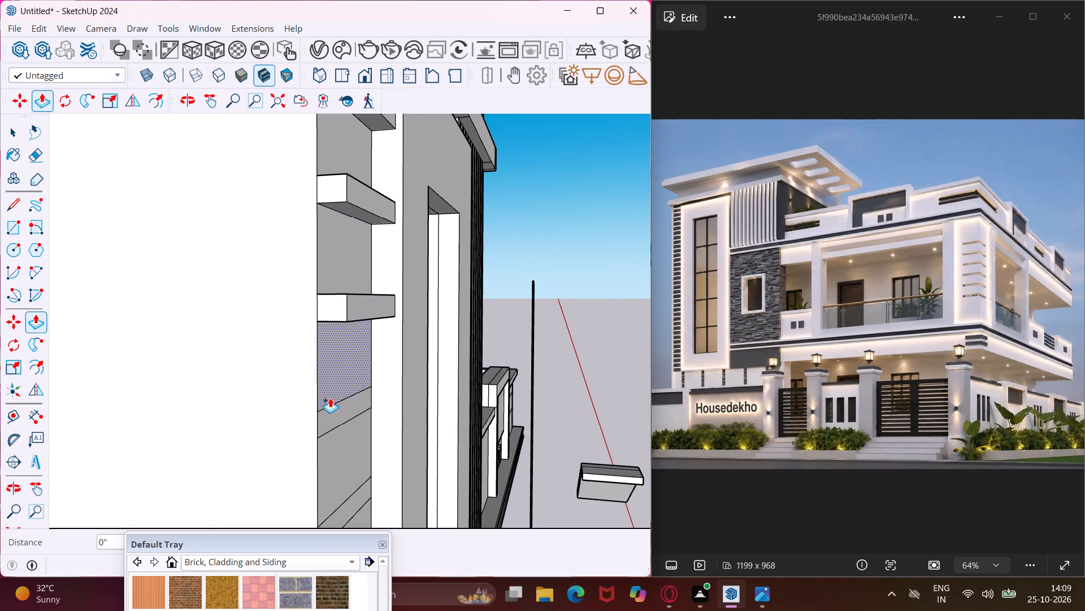
pyautogui.doubleClick(331, 408)
pyautogui.scroll(-9, 311, 373)
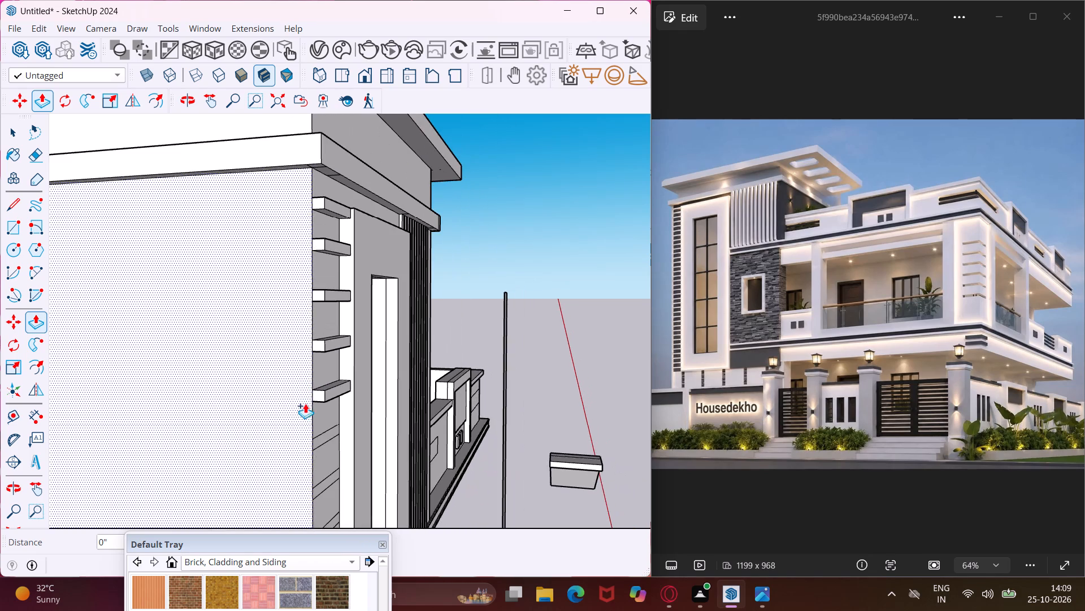
pyautogui.scroll(8, 323, 434)
pyautogui.doubleClick(320, 440)
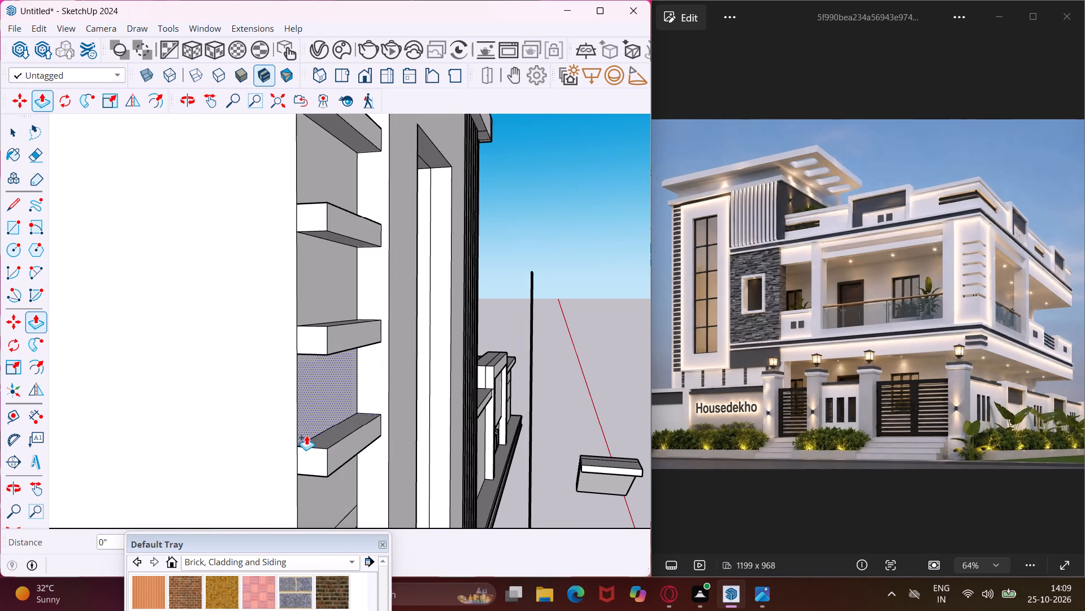
# Repeat the same extrusion on the seventh, eighth and ninth strips from the top of the wall.
pyautogui.scroll(-12, 298, 412)
pyautogui.scroll(8, 316, 458)
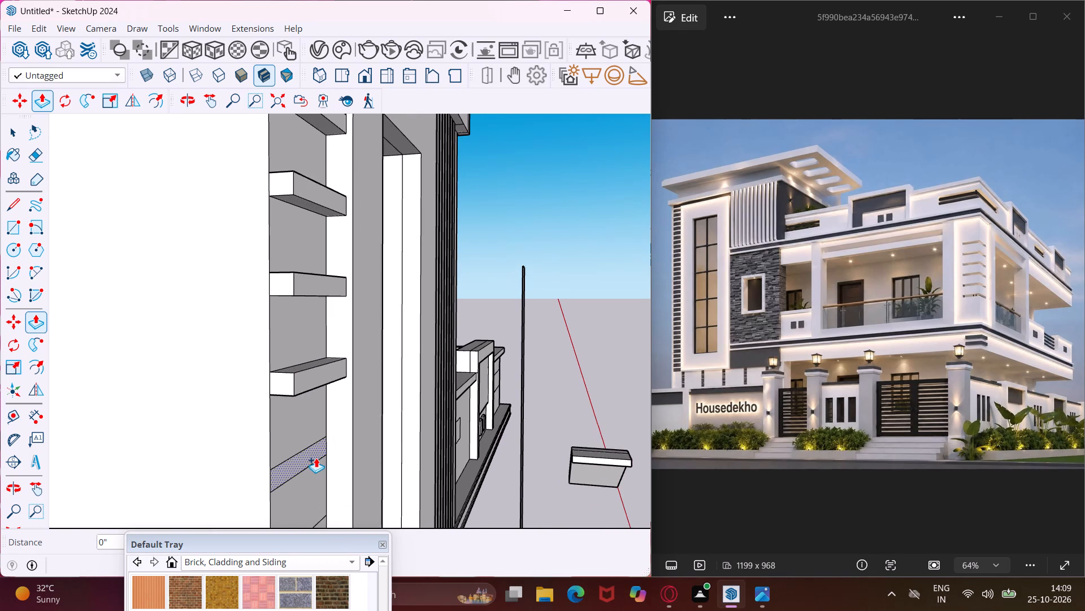
pyautogui.doubleClick(306, 453)
pyautogui.scroll(-10, 290, 419)
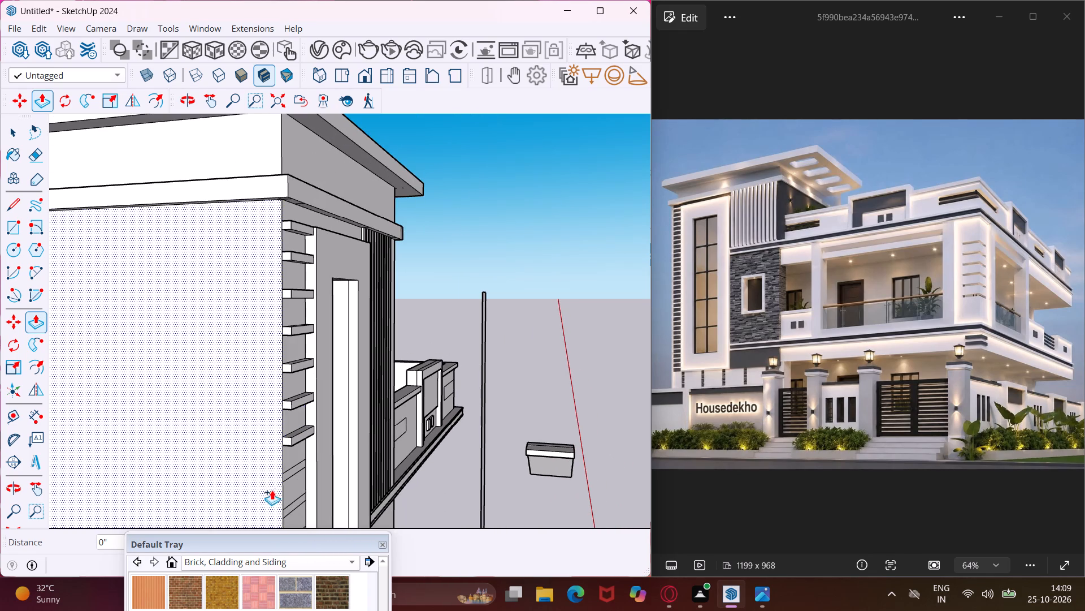
pyautogui.scroll(8, 287, 479)
pyautogui.doubleClick(288, 471)
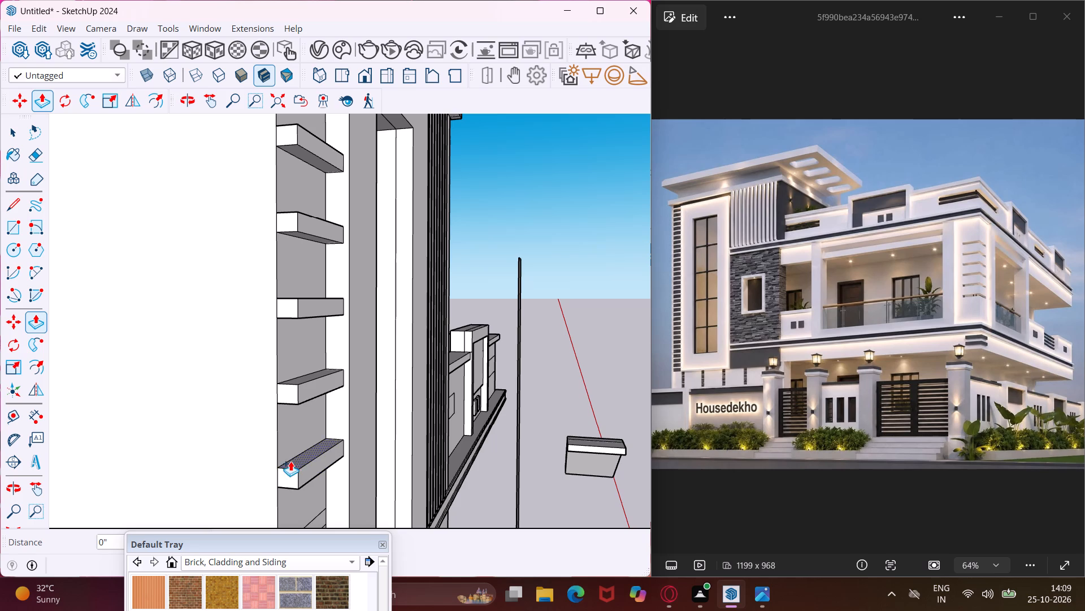
pyautogui.scroll(-5, 314, 455)
pyautogui.moveTo(321, 455); pyautogui.dragTo(206, 422, button='middle')
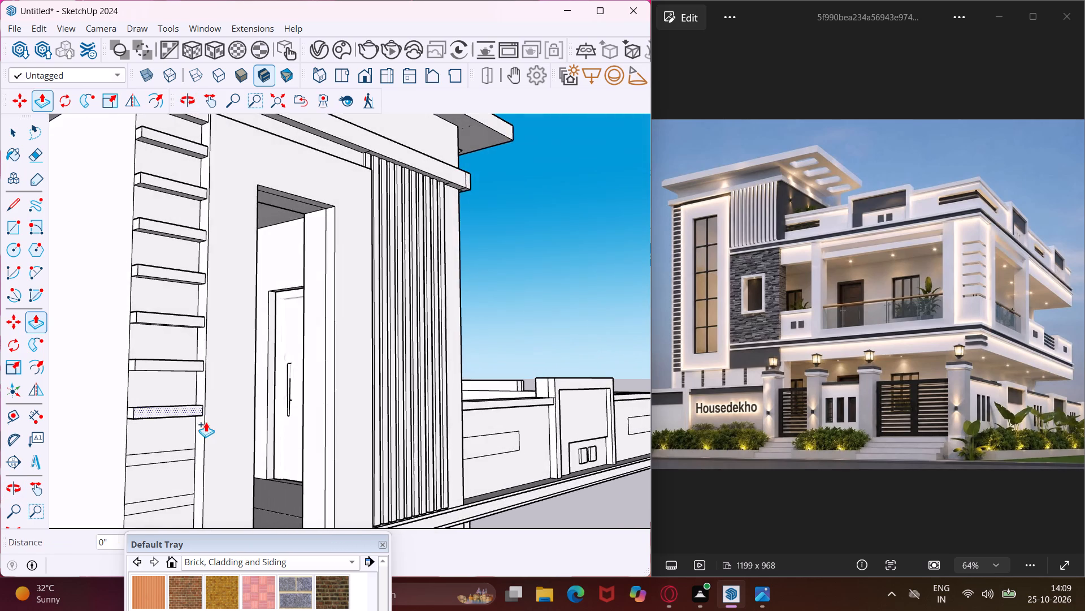
pyautogui.scroll(-4, 206, 422)
pyautogui.scroll(10, 184, 439)
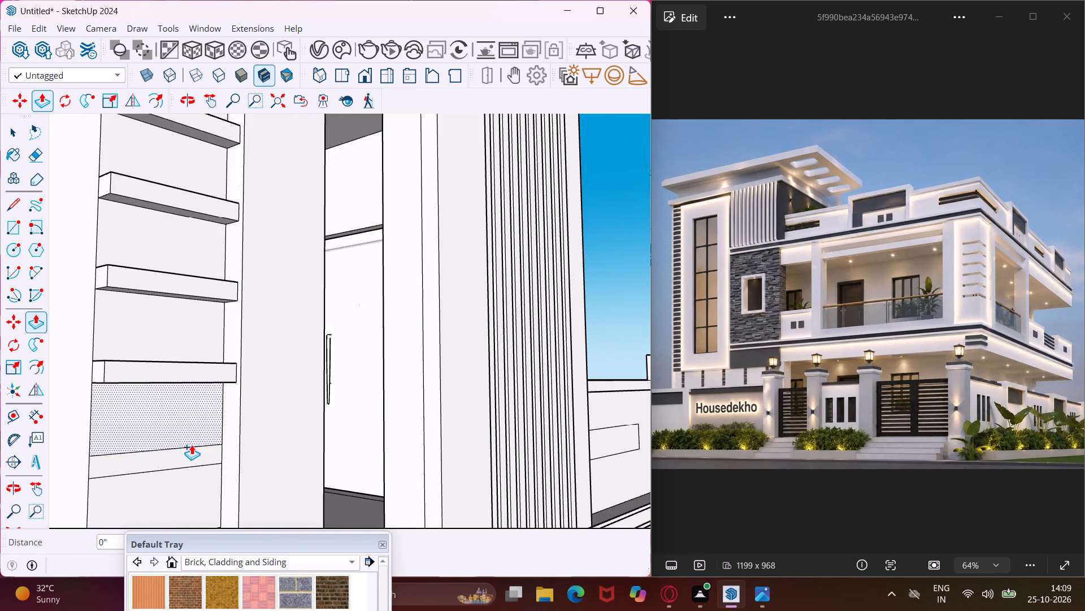
pyautogui.doubleClick(195, 450)
# Repeat the same extrusion on the tenth, eleventh and twelfth strips from the top of the wall.
pyautogui.scroll(-9, 192, 421)
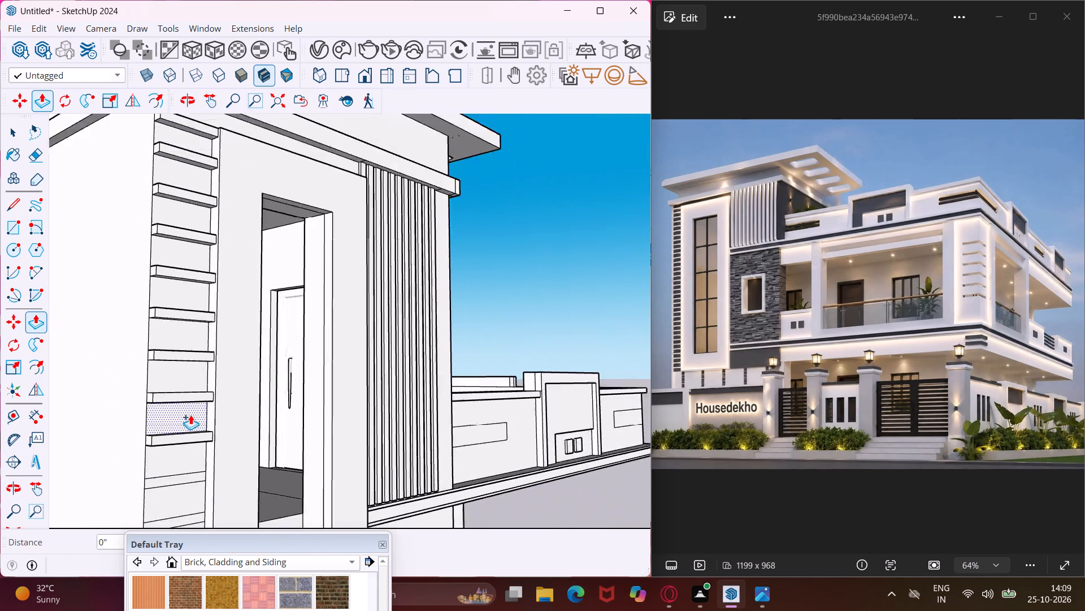
pyautogui.scroll(-8, 190, 415)
pyautogui.scroll(8, 176, 479)
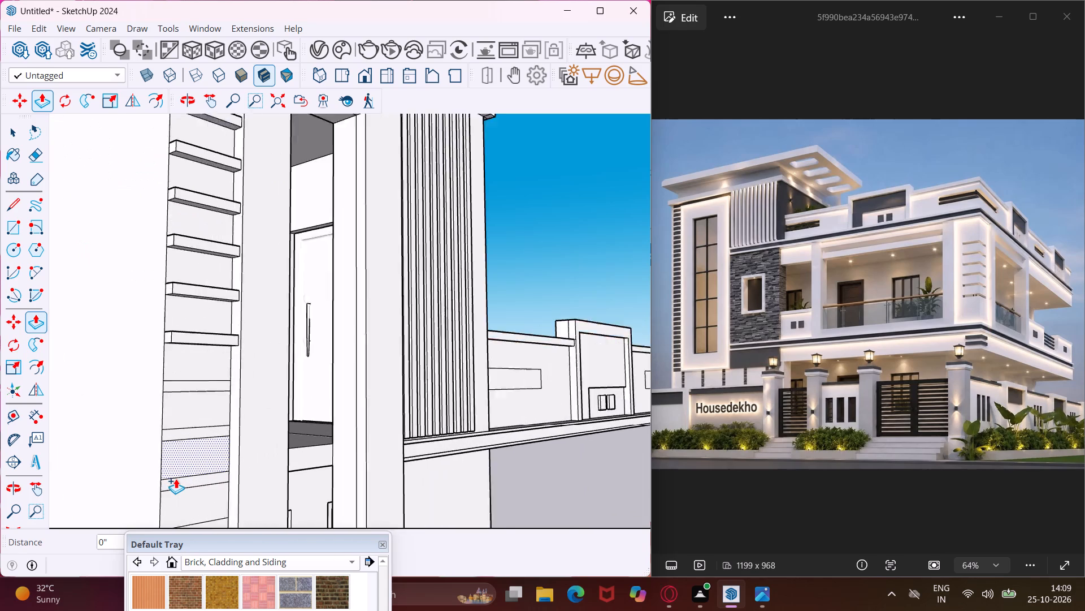
pyautogui.scroll(6, 176, 479)
pyautogui.doubleClick(176, 412)
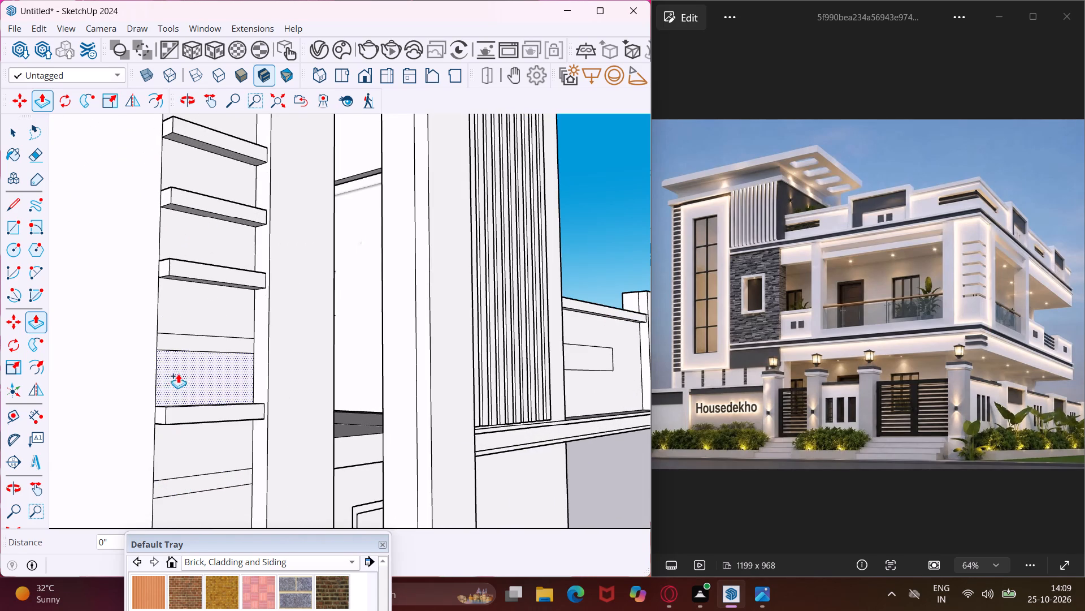
pyautogui.doubleClick(184, 341)
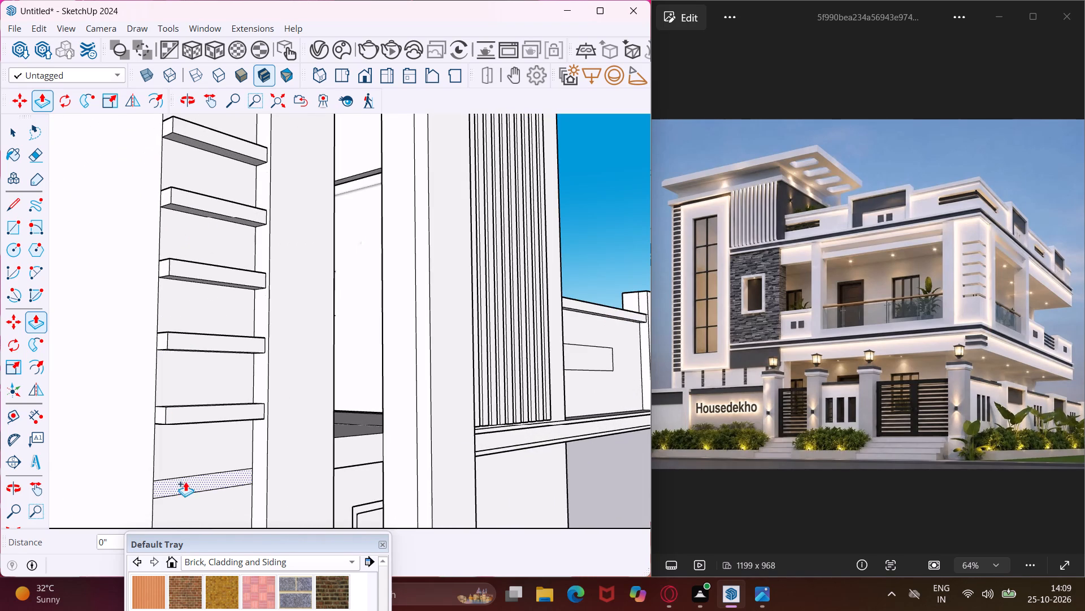
pyautogui.doubleClick(185, 484)
# Repeat the same extrusion on the next two flat strips directly below the extruded ones.
pyautogui.scroll(-9, 168, 423)
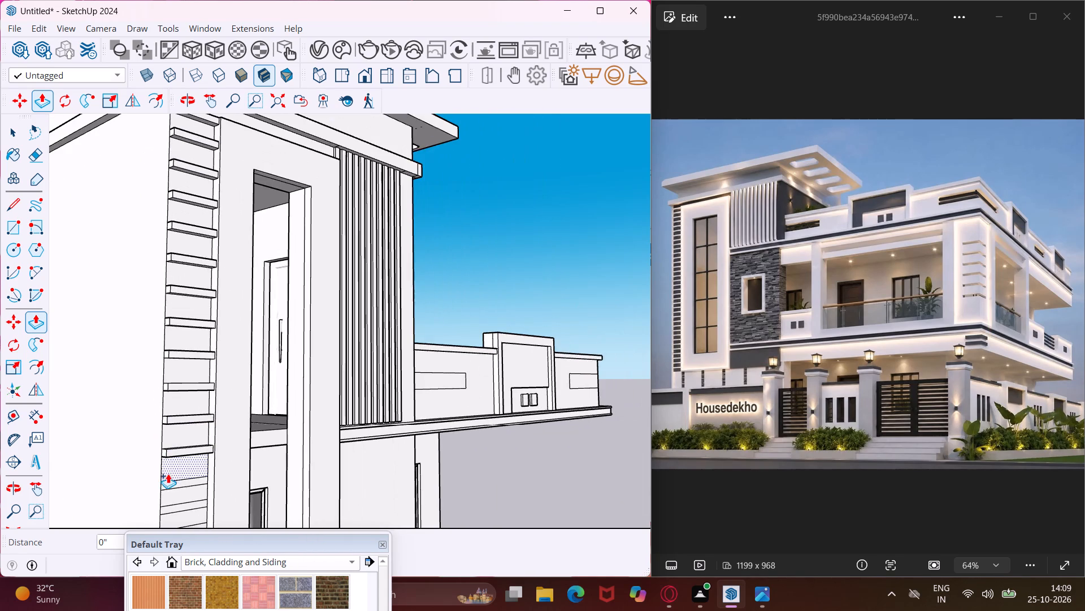
pyautogui.scroll(9, 168, 482)
pyautogui.doubleClick(173, 486)
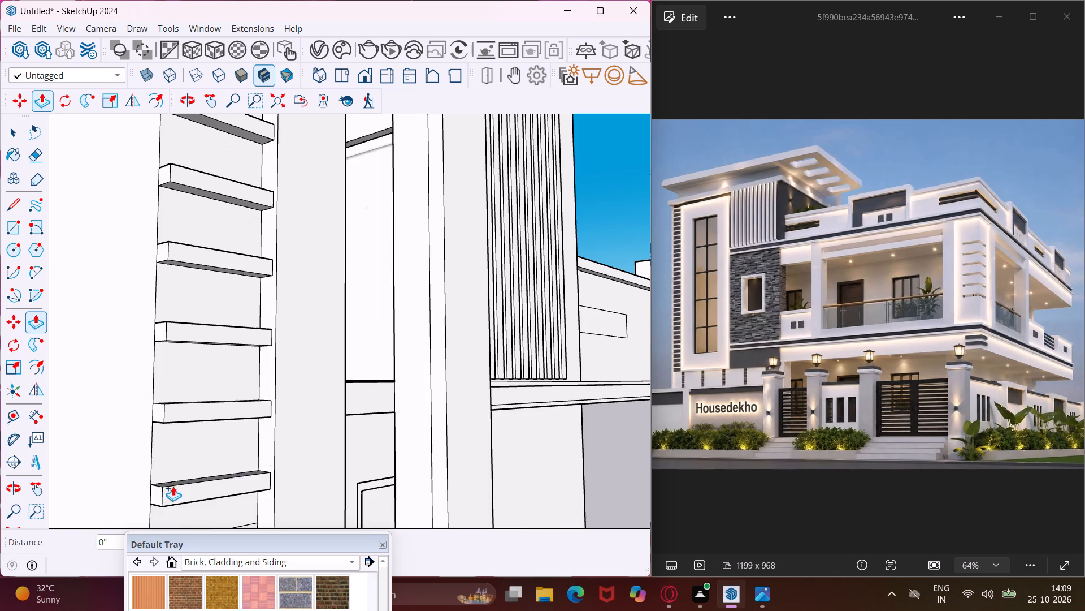
pyautogui.scroll(-8, 162, 460)
pyautogui.scroll(2, 174, 500)
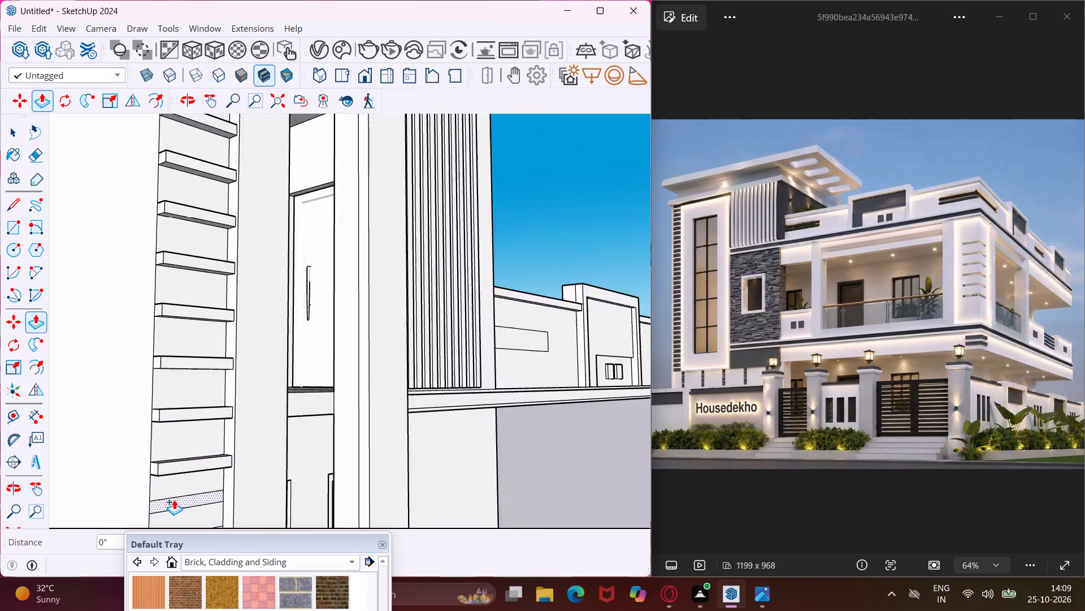
pyautogui.scroll(4, 174, 500)
pyautogui.click(174, 500)
pyautogui.doubleClick(174, 500)
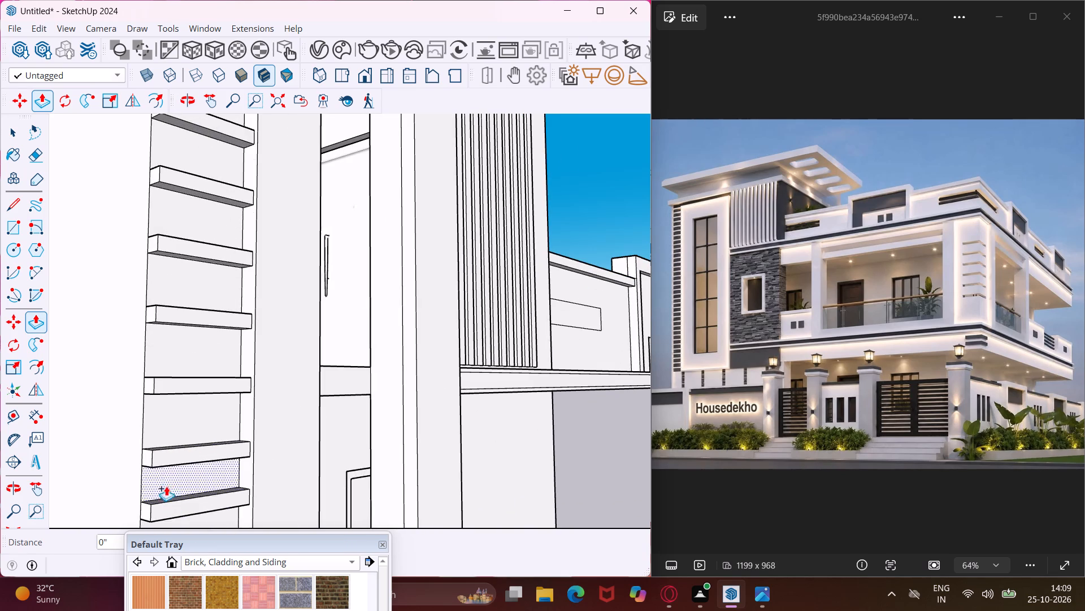
# Extrude three flat strips farther down the wall by the same distance, working upward from the lowest one.
pyautogui.scroll(-20, 158, 453)
pyautogui.scroll(-7, 158, 453)
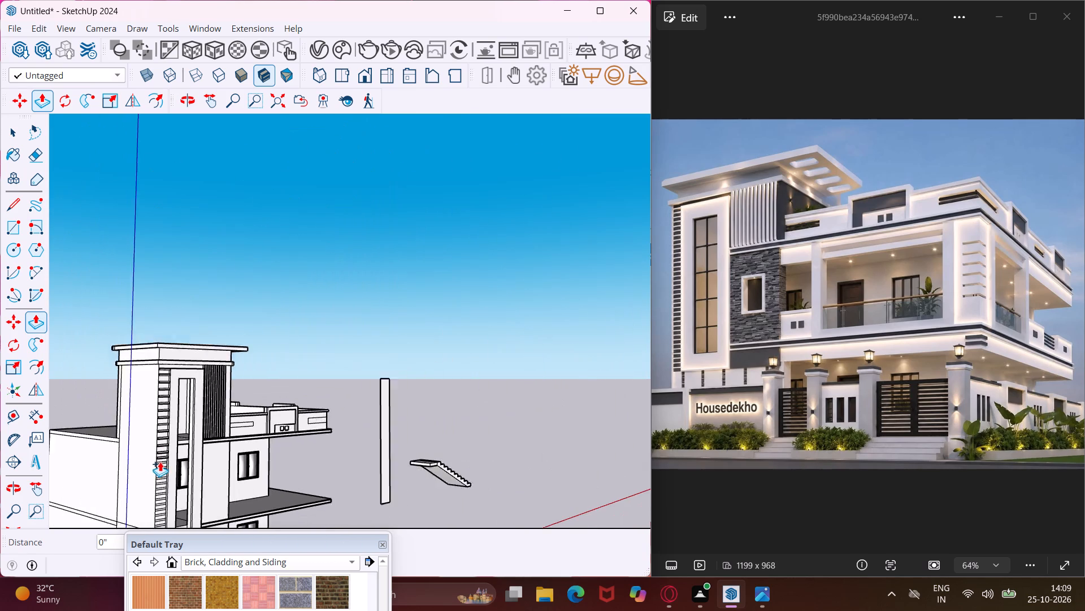
pyautogui.scroll(18, 159, 510)
pyautogui.scroll(10, 159, 510)
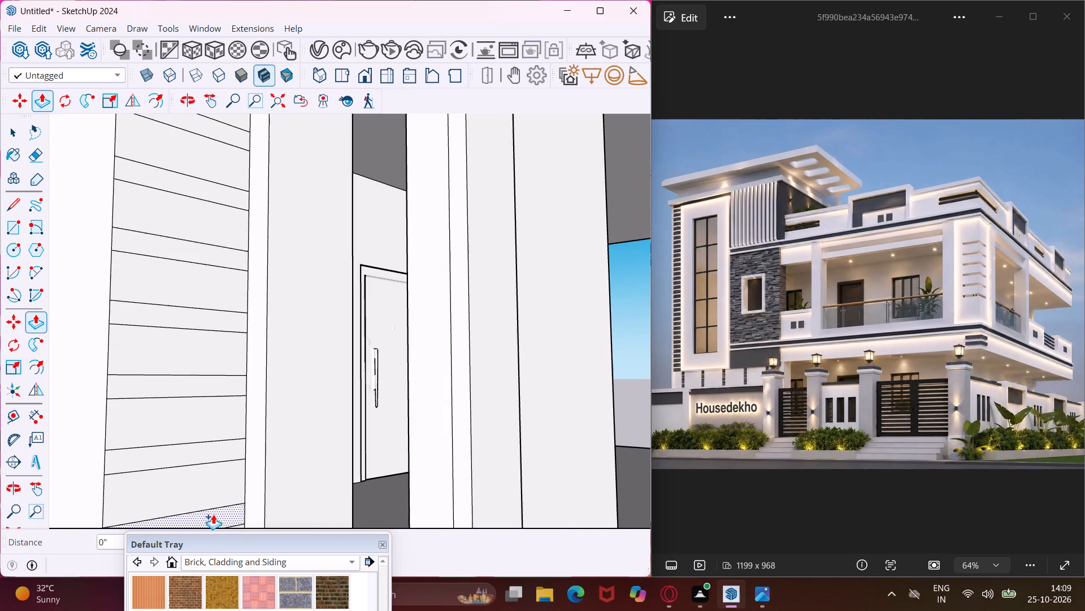
pyautogui.doubleClick(213, 514)
pyautogui.doubleClick(218, 444)
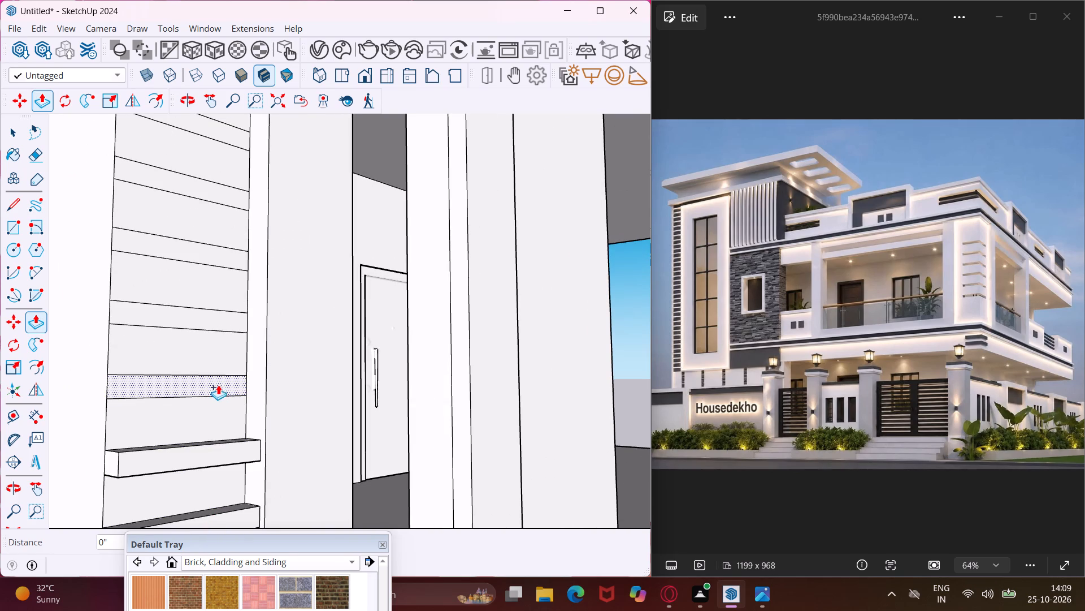
pyautogui.doubleClick(218, 382)
# Extrude the four flat strips directly above the lower extruded group outward, about 2 11/16" each.
pyautogui.click(219, 320)
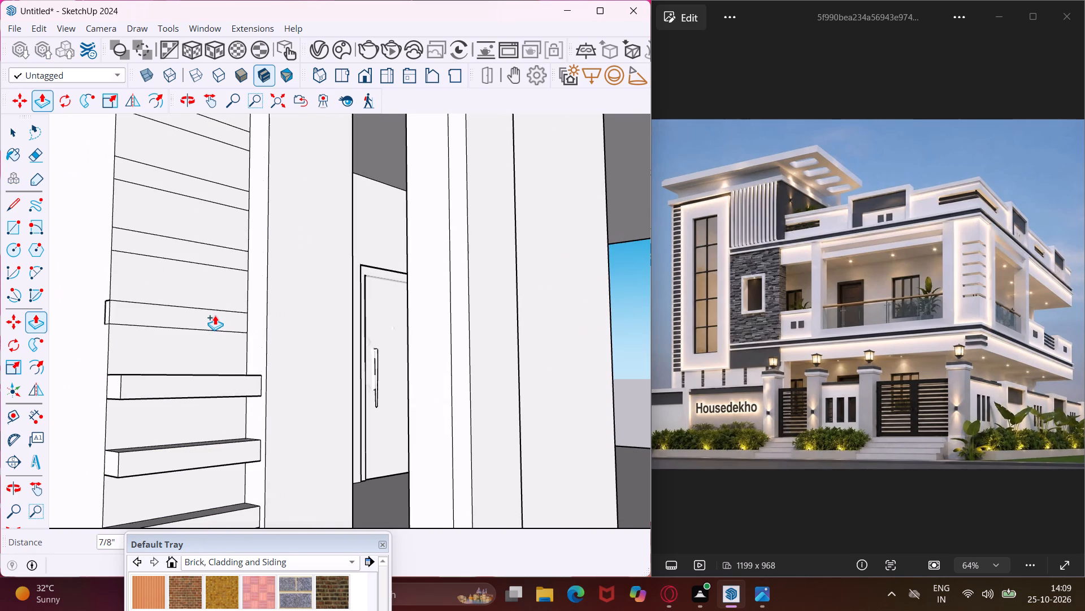
pyautogui.click(214, 385)
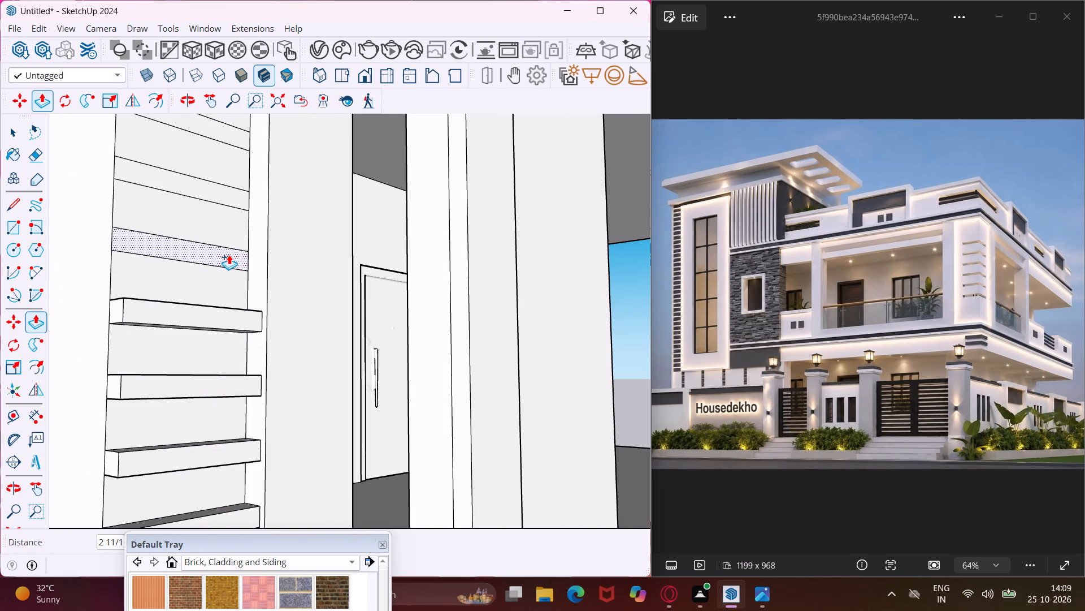
pyautogui.doubleClick(229, 255)
pyautogui.doubleClick(232, 197)
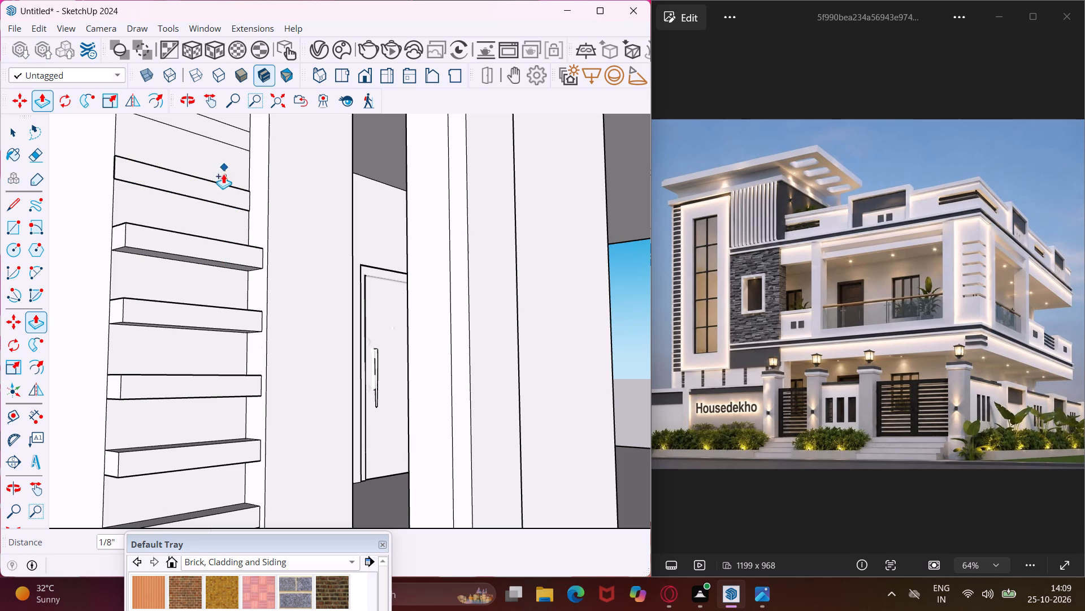
pyautogui.click(231, 249)
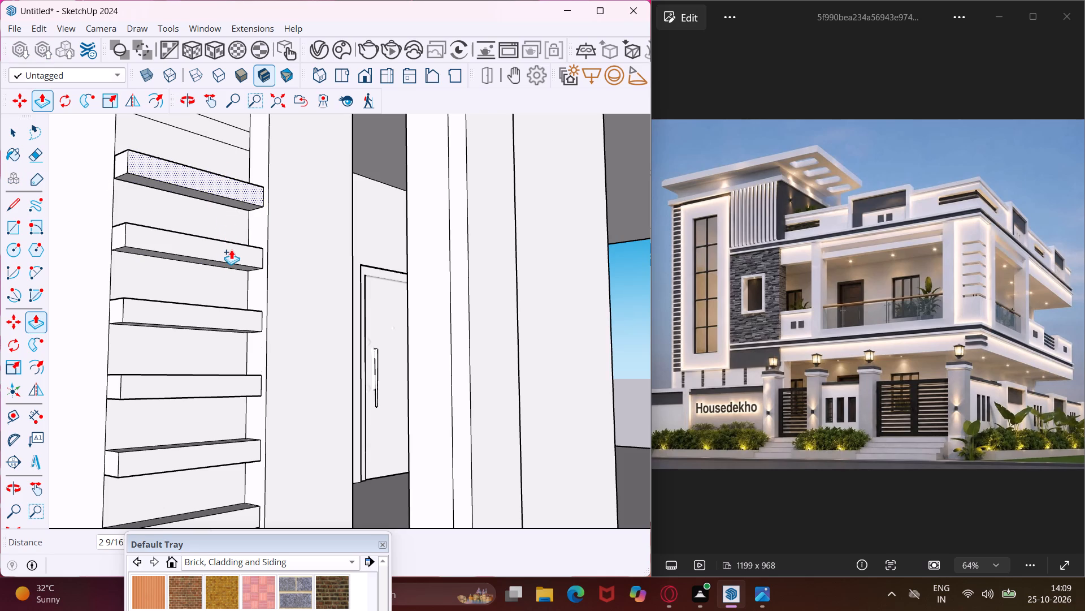
pyautogui.doubleClick(238, 134)
pyautogui.scroll(-2, 185, 208)
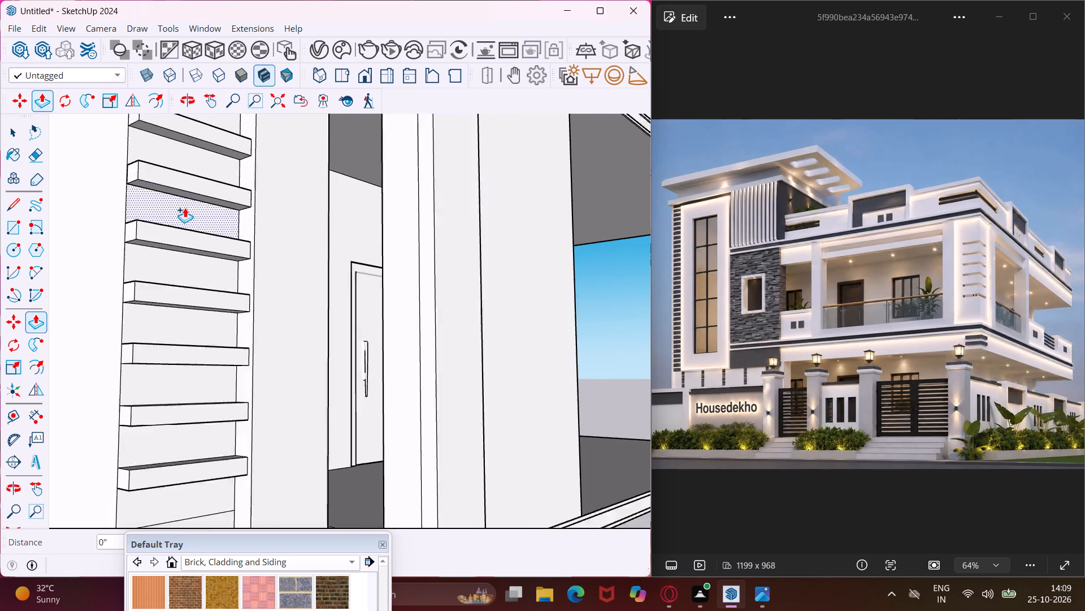
pyautogui.scroll(-7, 185, 208)
pyautogui.scroll(-4, 163, 303)
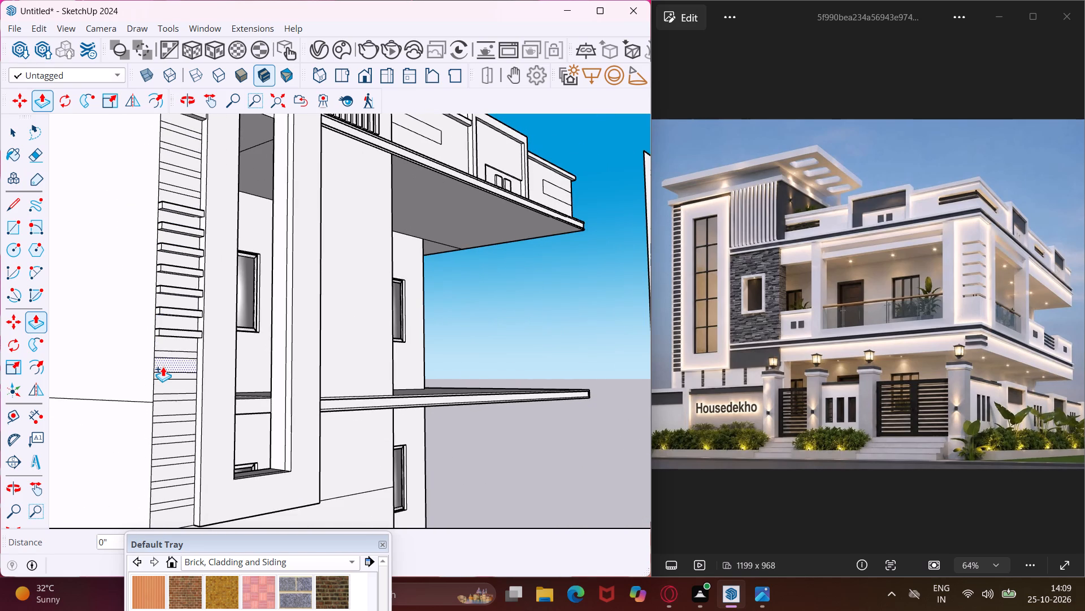
# Repeat the same extrusion on the four flat strips directly below the lower extruded group, working downward.
pyautogui.scroll(8, 163, 367)
pyautogui.doubleClick(160, 339)
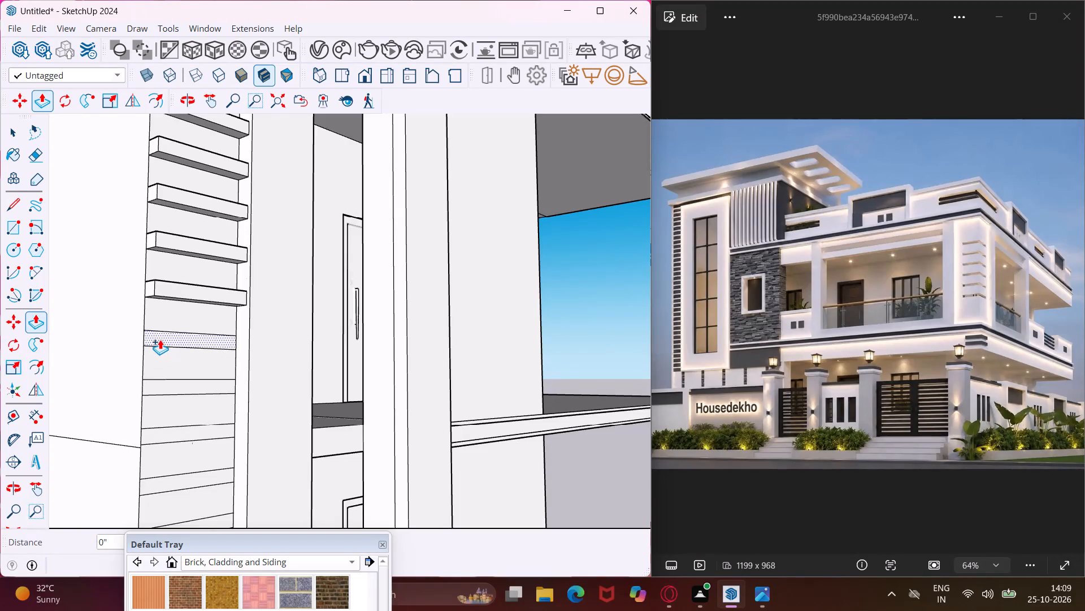
pyautogui.doubleClick(160, 382)
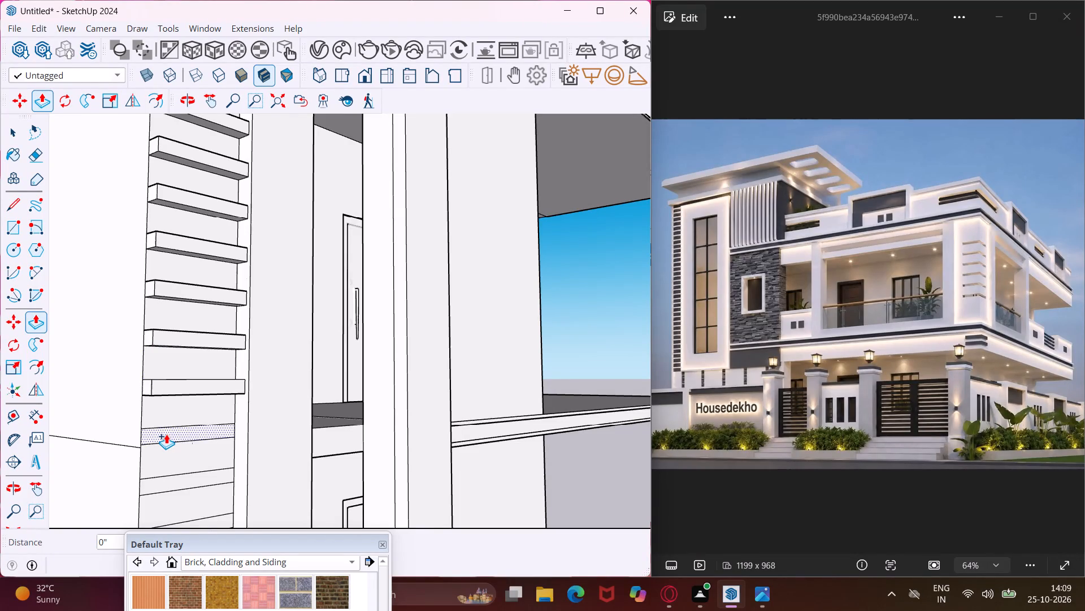
pyautogui.doubleClick(166, 434)
pyautogui.doubleClick(180, 479)
# Extrude the last four flat strips at the bottom of the wall by the same distance, working upward from the lowest.
pyautogui.scroll(-2, 168, 440)
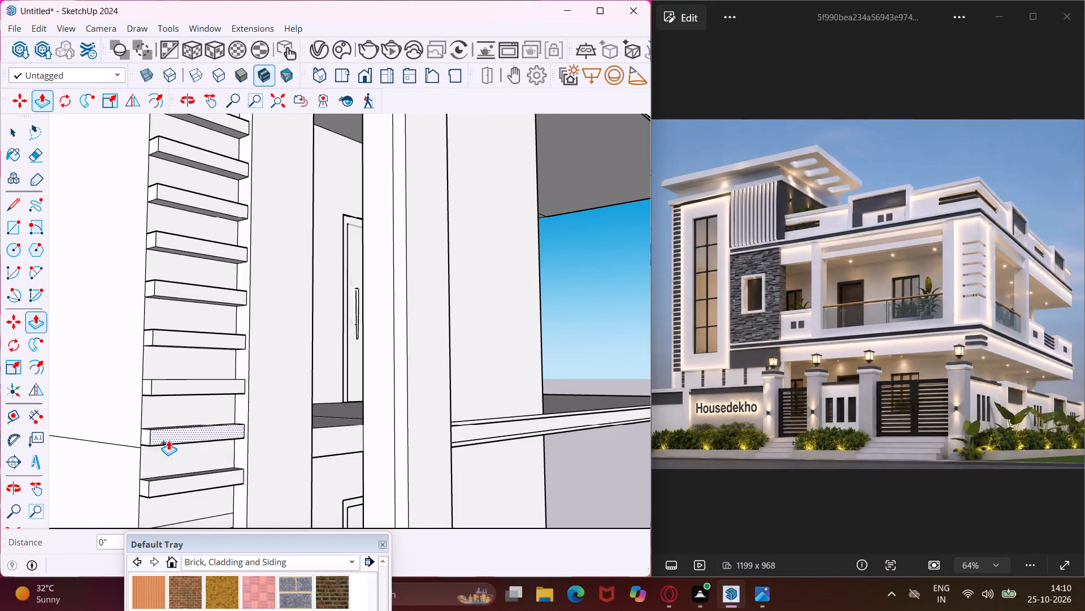
pyautogui.scroll(-15, 168, 440)
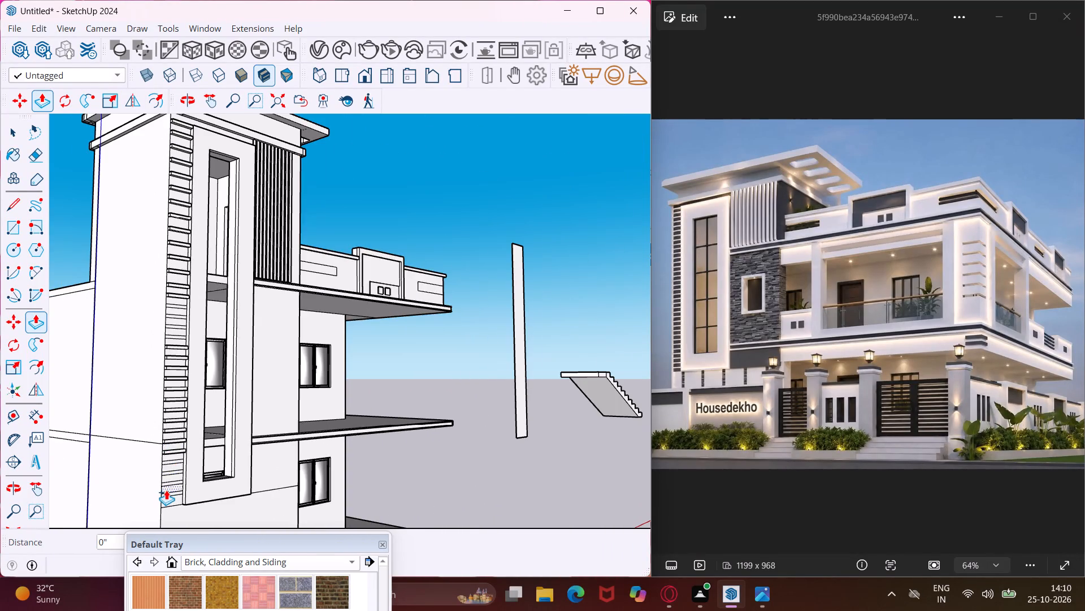
pyautogui.scroll(15, 166, 490)
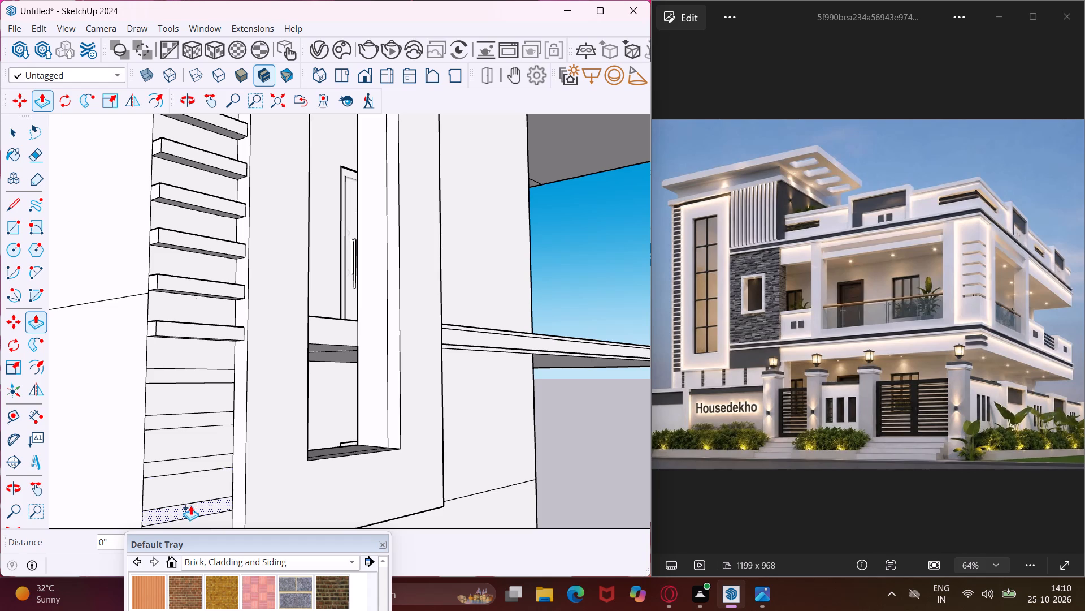
pyautogui.doubleClick(190, 505)
pyautogui.doubleClick(177, 464)
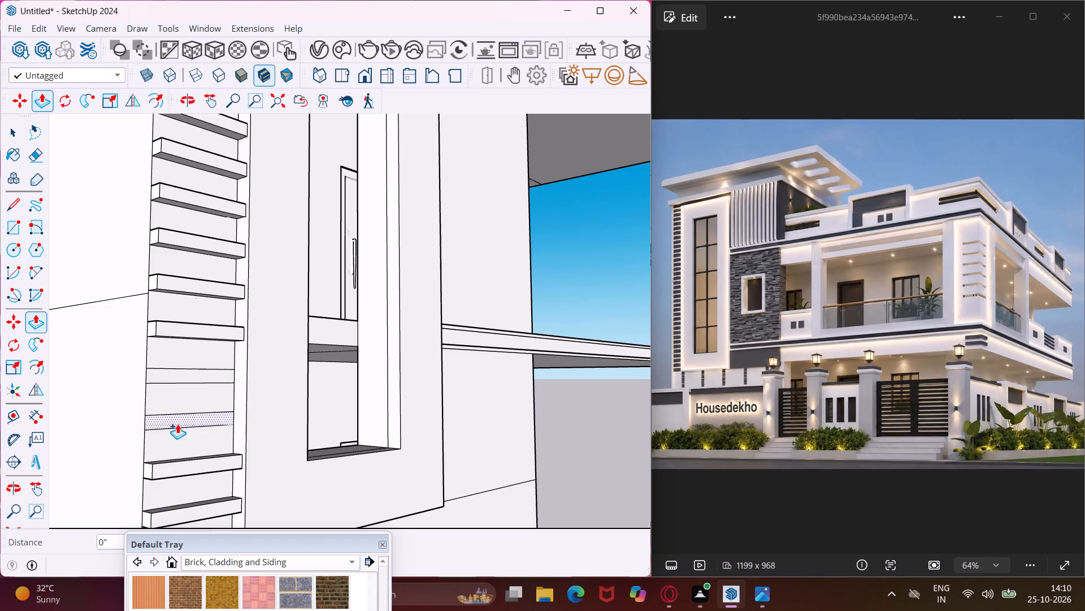
pyautogui.doubleClick(177, 424)
pyautogui.doubleClick(179, 377)
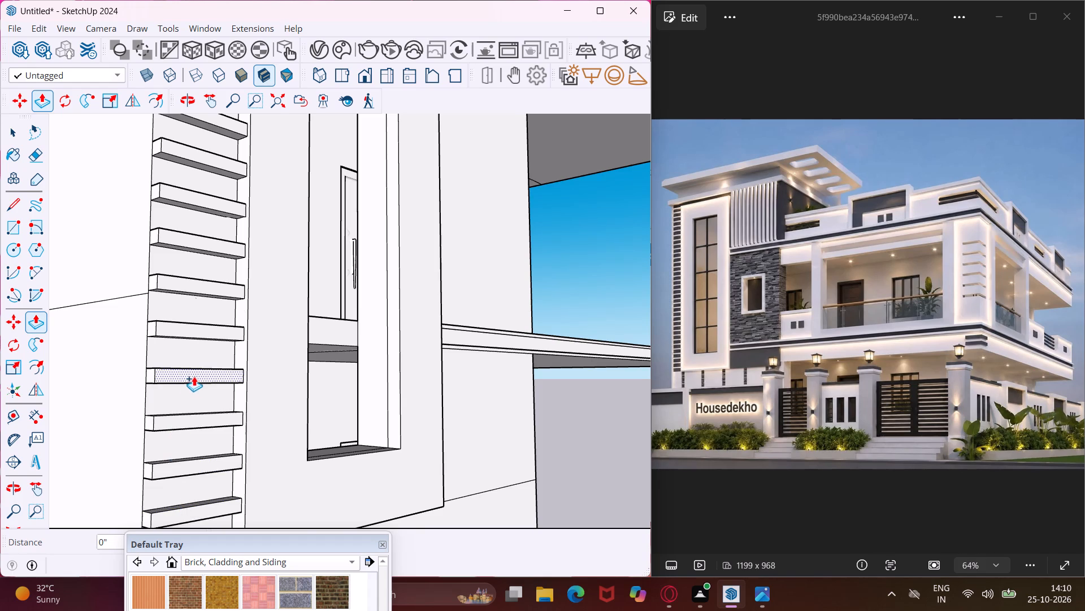
# Extrude the four remaining flat strips in the gap between the upper and lower extruded groups by the same distance.
pyautogui.scroll(-16, 207, 372)
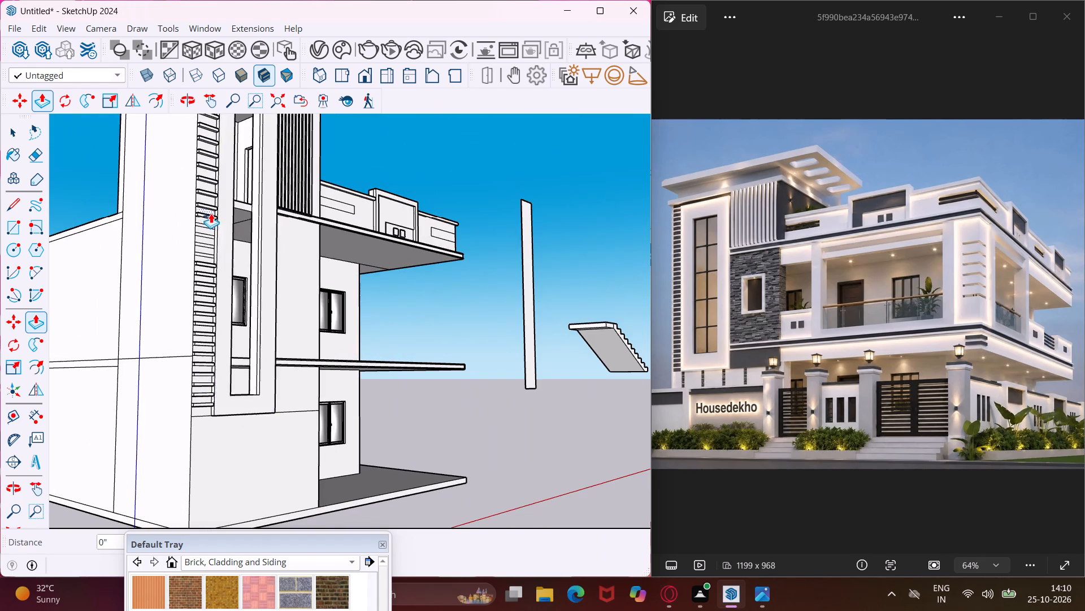
pyautogui.scroll(16, 211, 213)
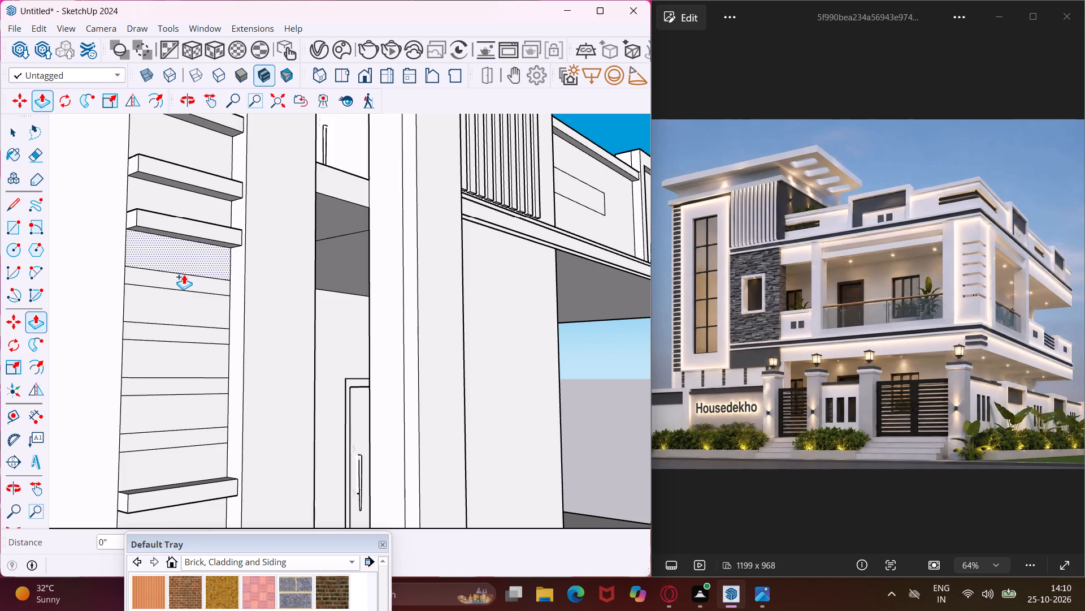
pyautogui.doubleClick(181, 280)
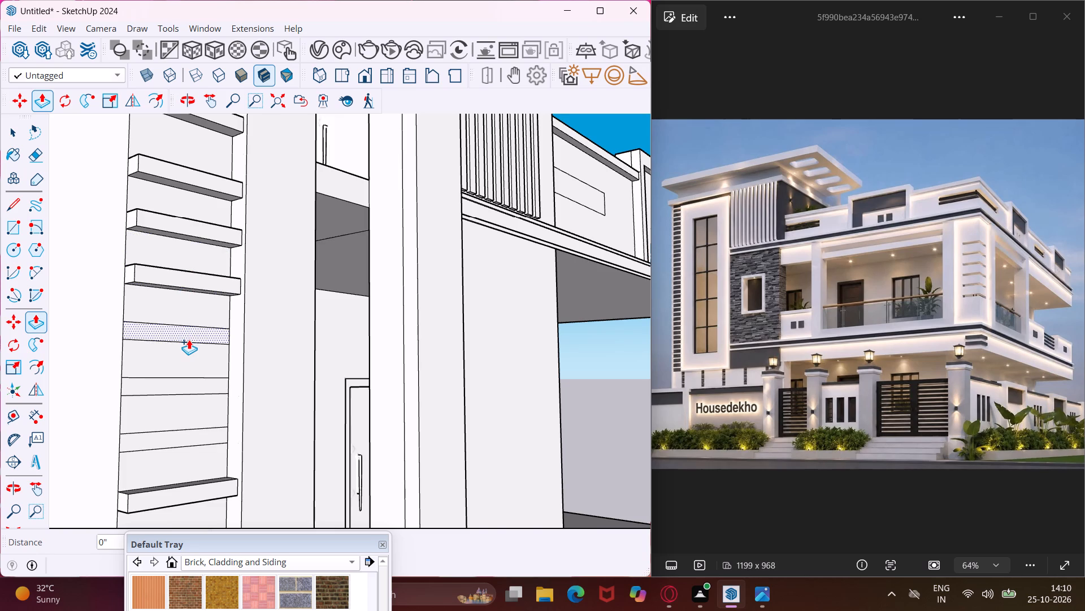
pyautogui.scroll(-5, 189, 339)
pyautogui.doubleClick(187, 338)
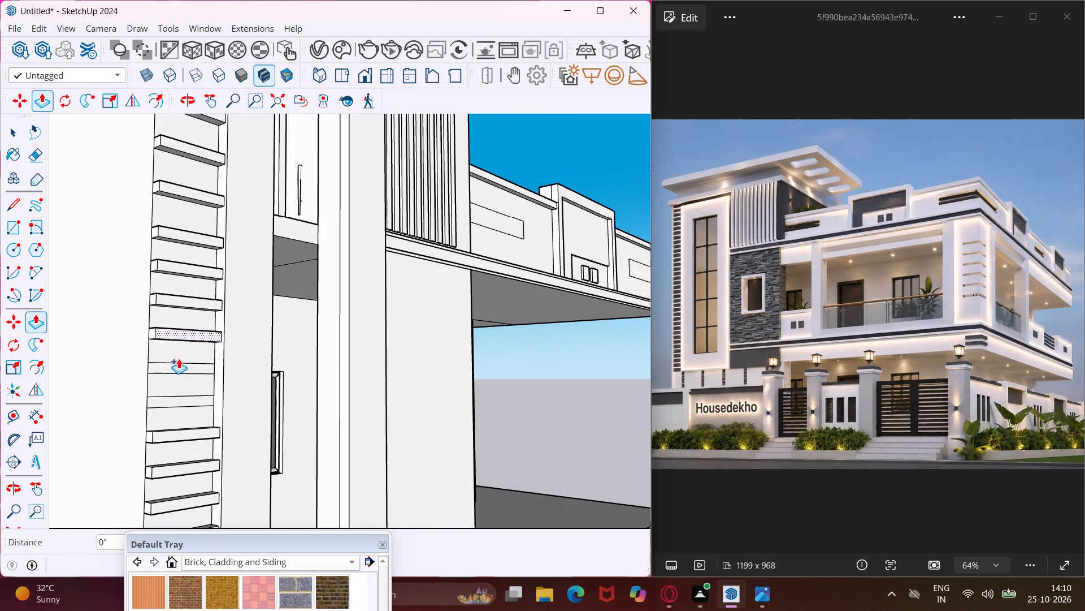
pyautogui.doubleClick(180, 367)
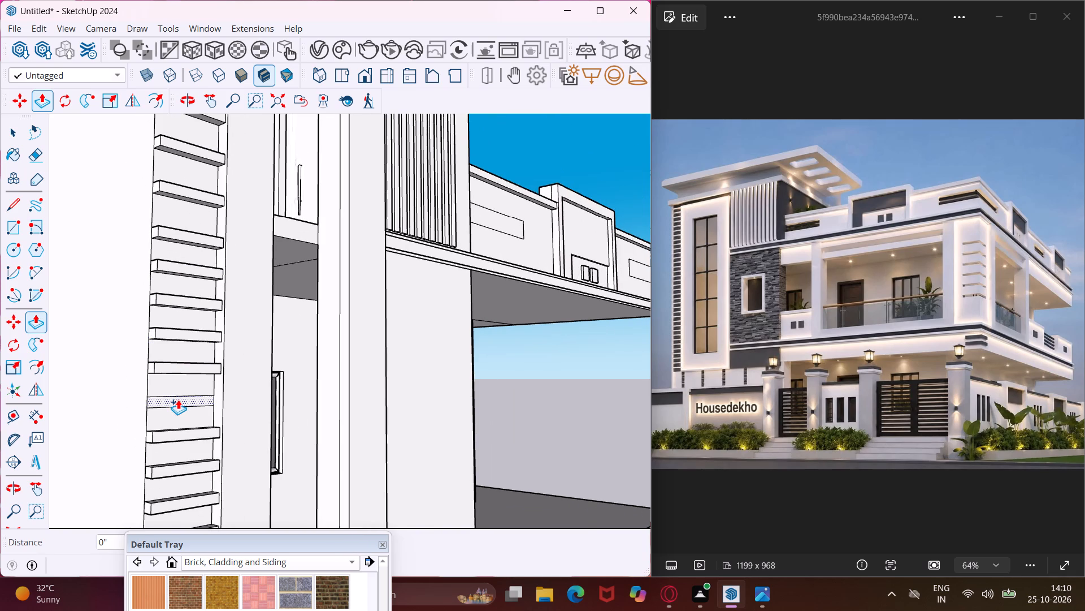
pyautogui.doubleClick(178, 399)
pyautogui.press('Escape')
pyautogui.press('space')
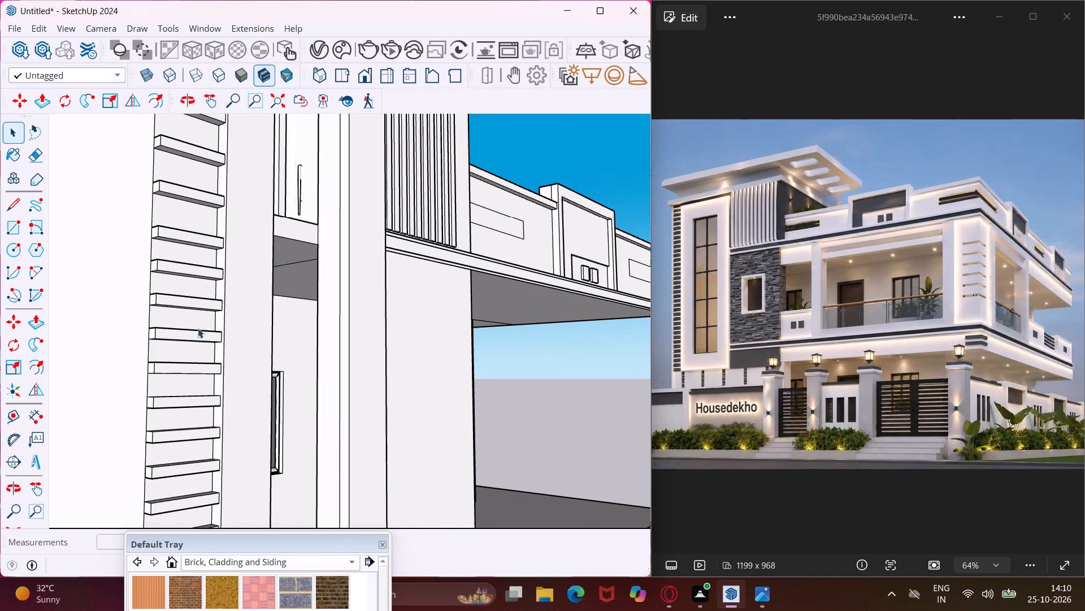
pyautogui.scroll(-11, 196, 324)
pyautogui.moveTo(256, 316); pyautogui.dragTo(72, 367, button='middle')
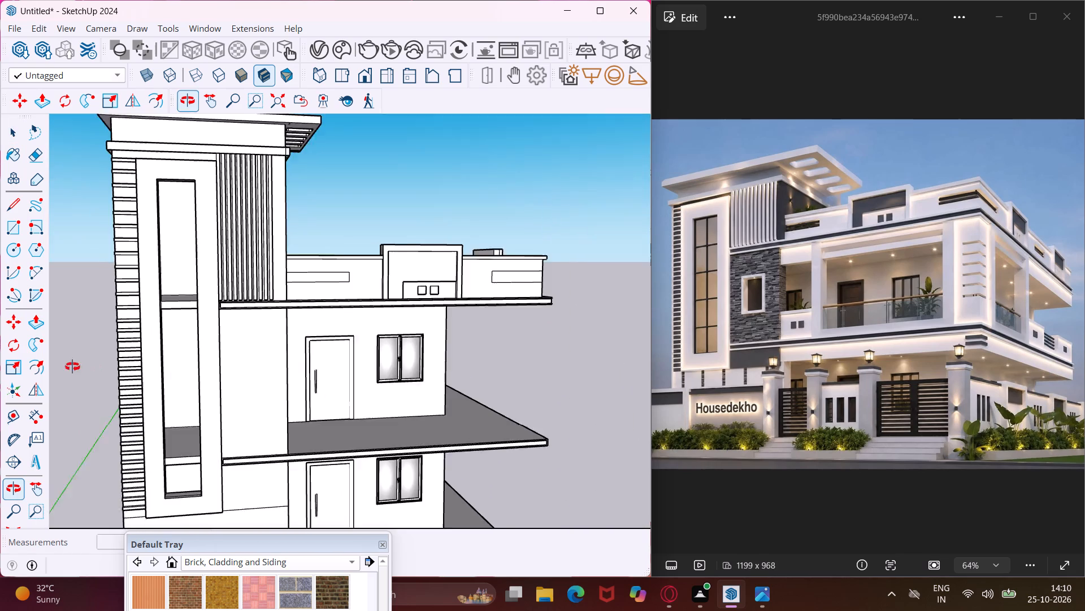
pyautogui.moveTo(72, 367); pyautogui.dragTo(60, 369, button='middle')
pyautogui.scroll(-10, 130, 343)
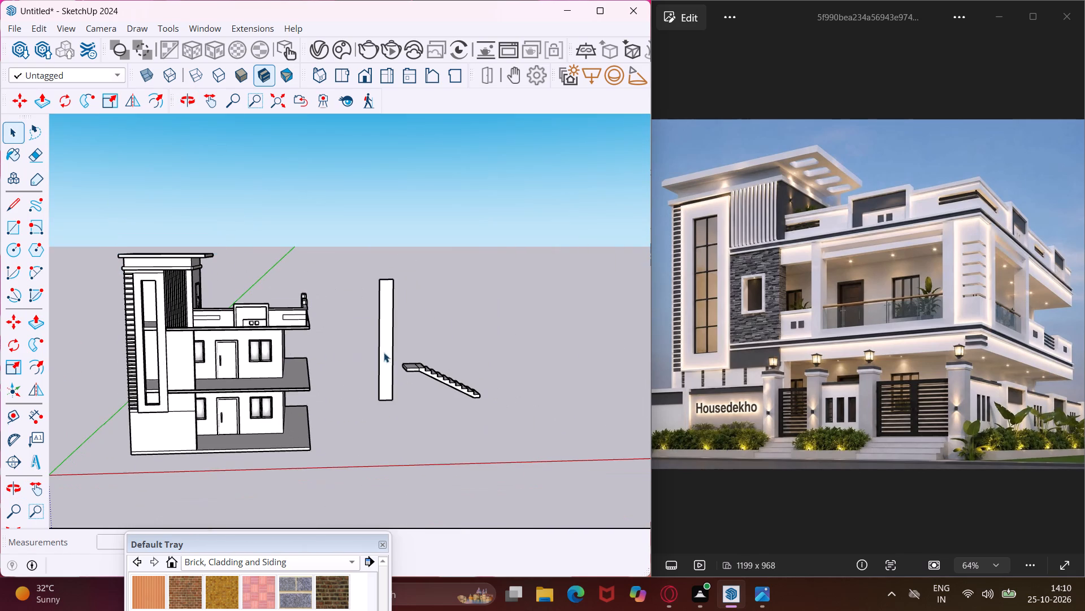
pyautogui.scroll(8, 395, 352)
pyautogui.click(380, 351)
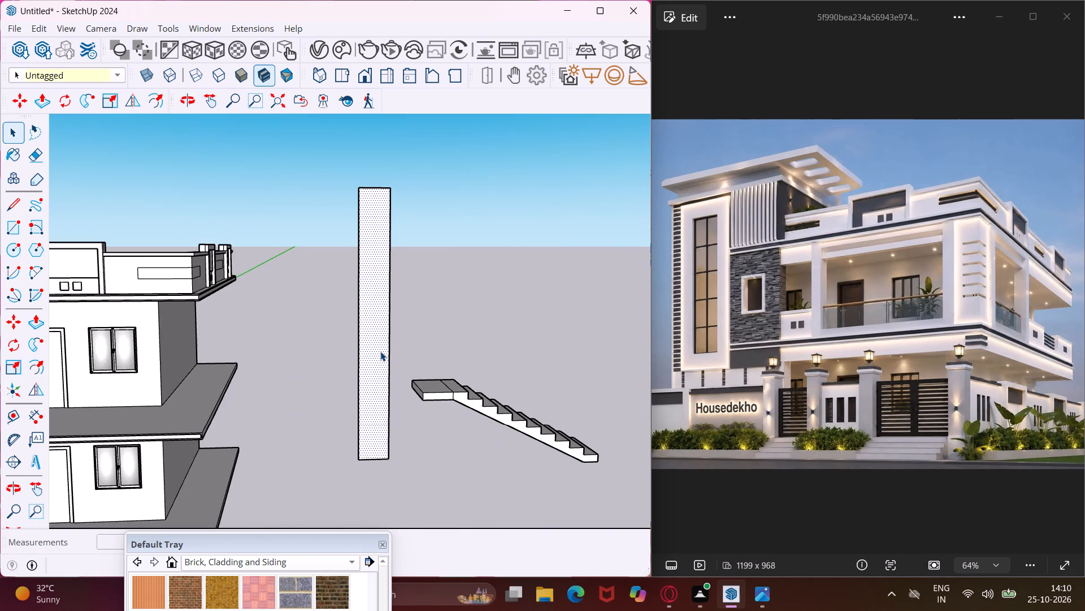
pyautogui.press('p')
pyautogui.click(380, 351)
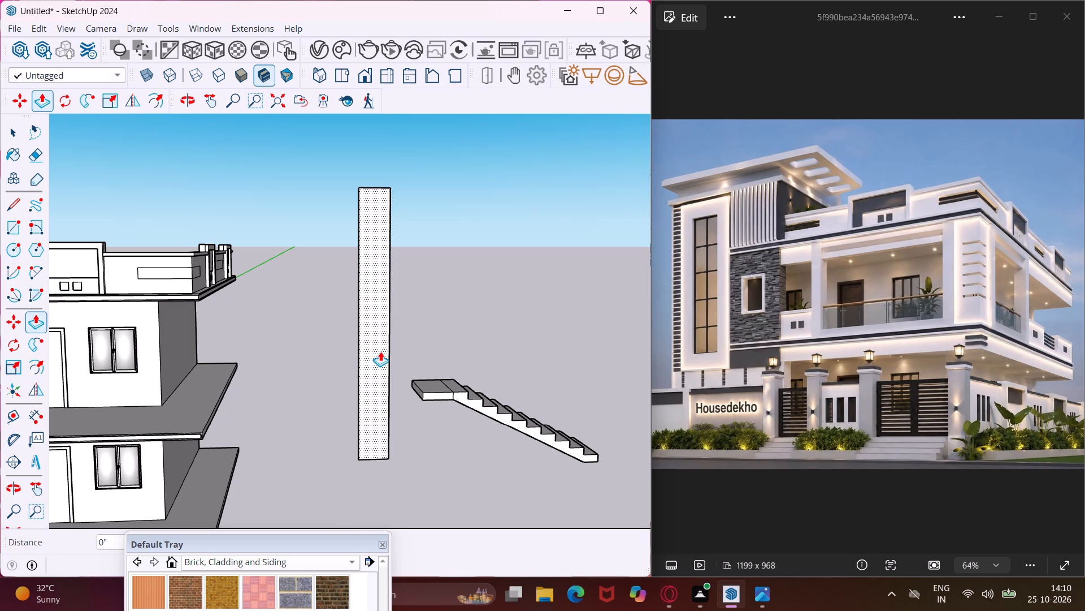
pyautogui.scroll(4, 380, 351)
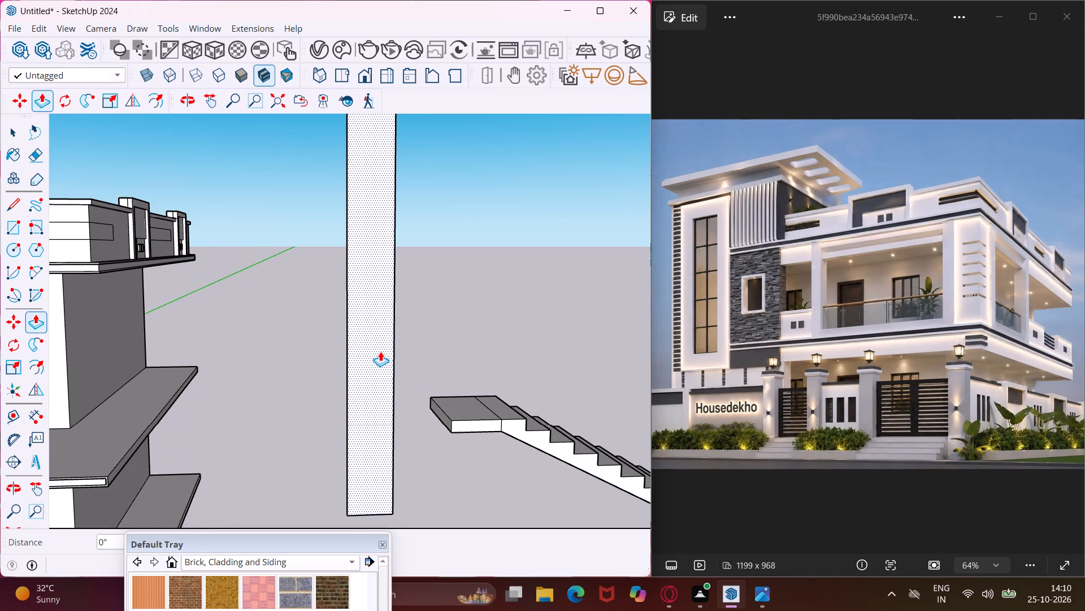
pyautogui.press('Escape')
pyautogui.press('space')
# Offset the outline of the tall freestanding panel beside the staircase inward by about 3" to form a frame border.
pyautogui.click(380, 351)
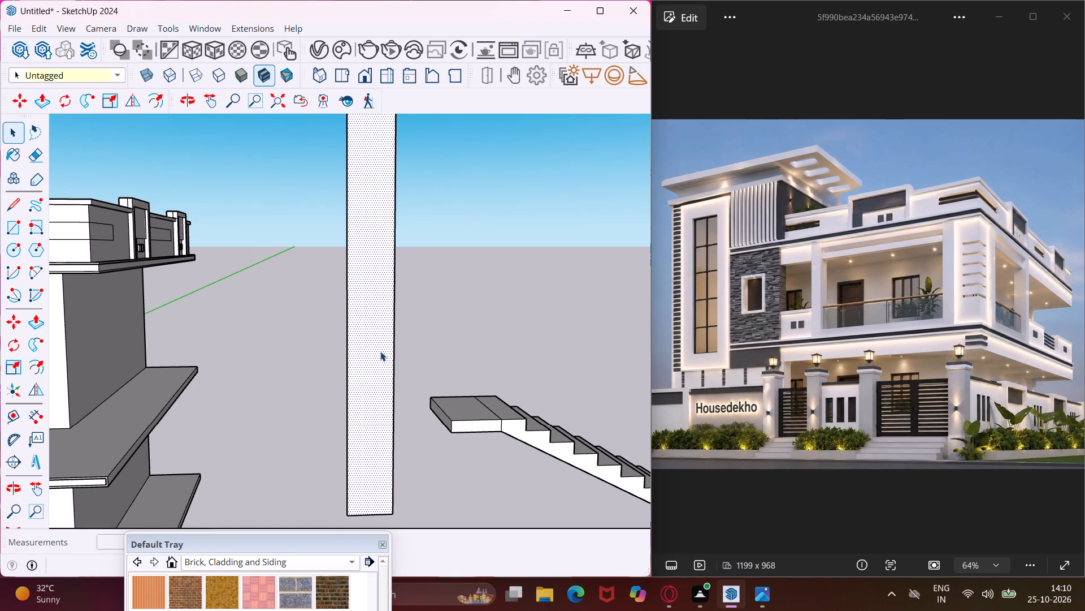
pyautogui.click(31, 368)
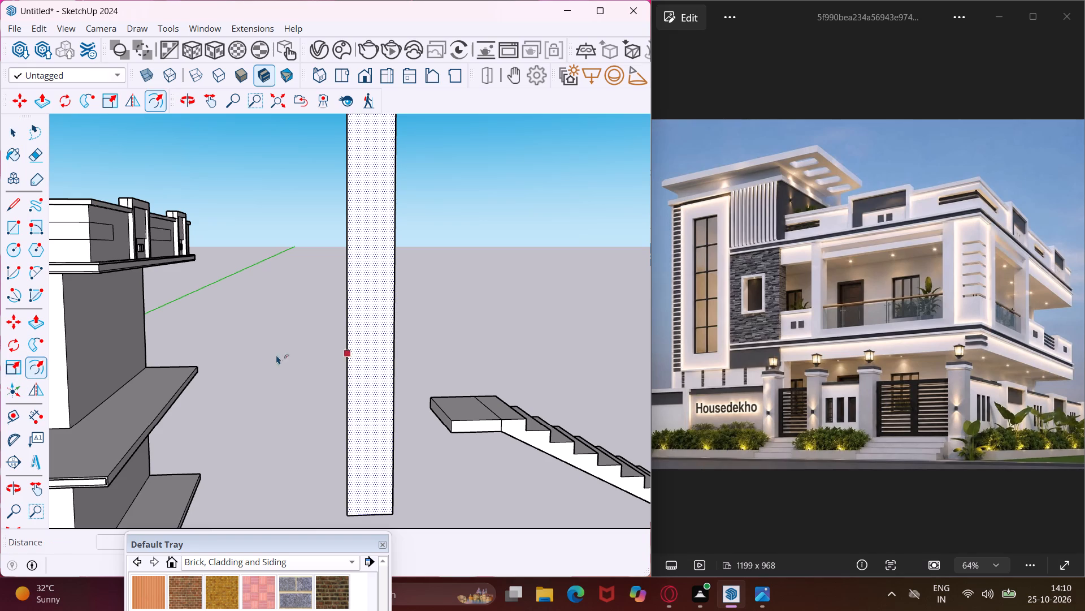
pyautogui.scroll(4, 352, 377)
pyautogui.click(352, 377)
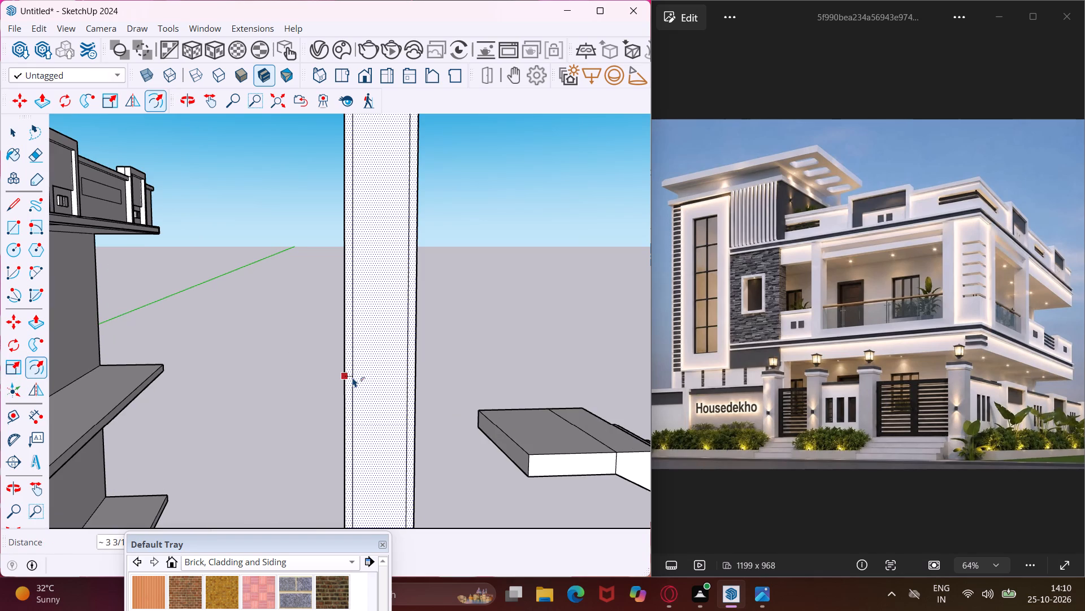
pyautogui.click(353, 377)
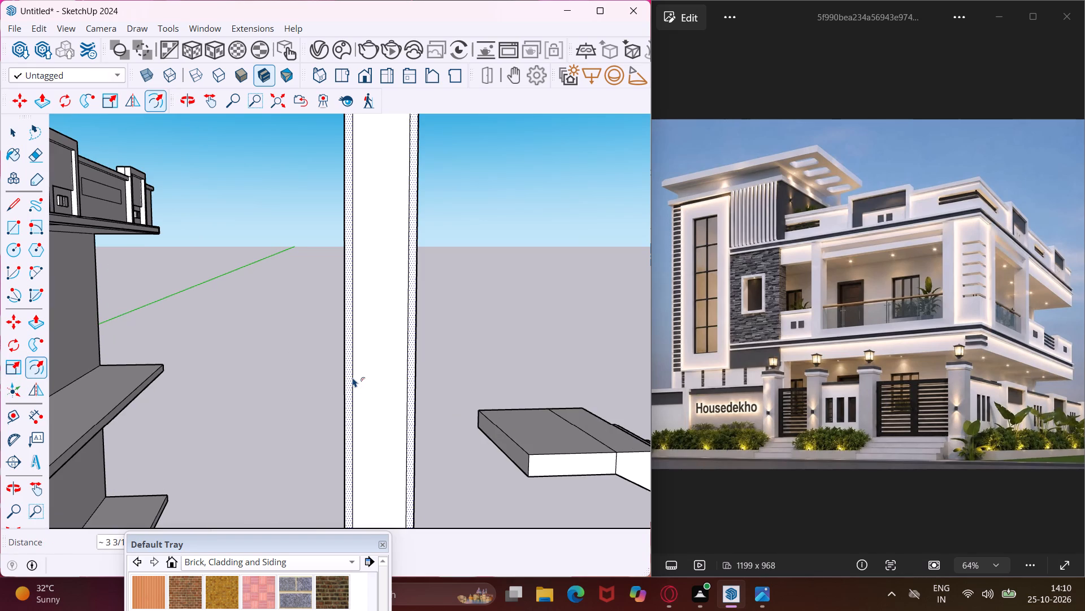
pyautogui.press('Escape')
pyautogui.press('space')
# Draw a vertical centre line on the panel between the midpoints of the inner outline's top and bottom edges.
pyautogui.scroll(-9, 358, 374)
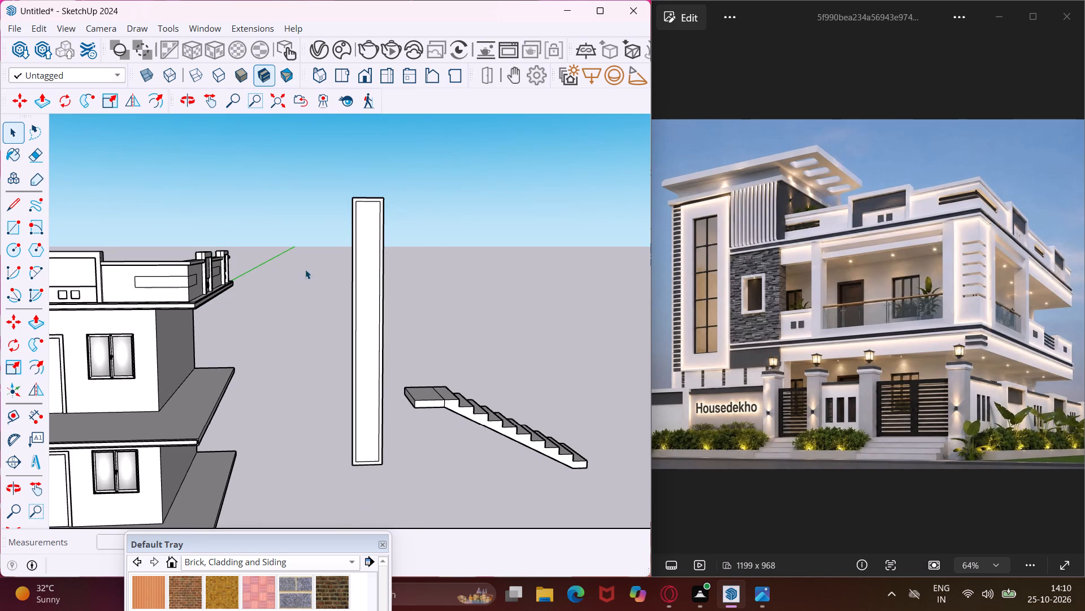
pyautogui.click(23, 201)
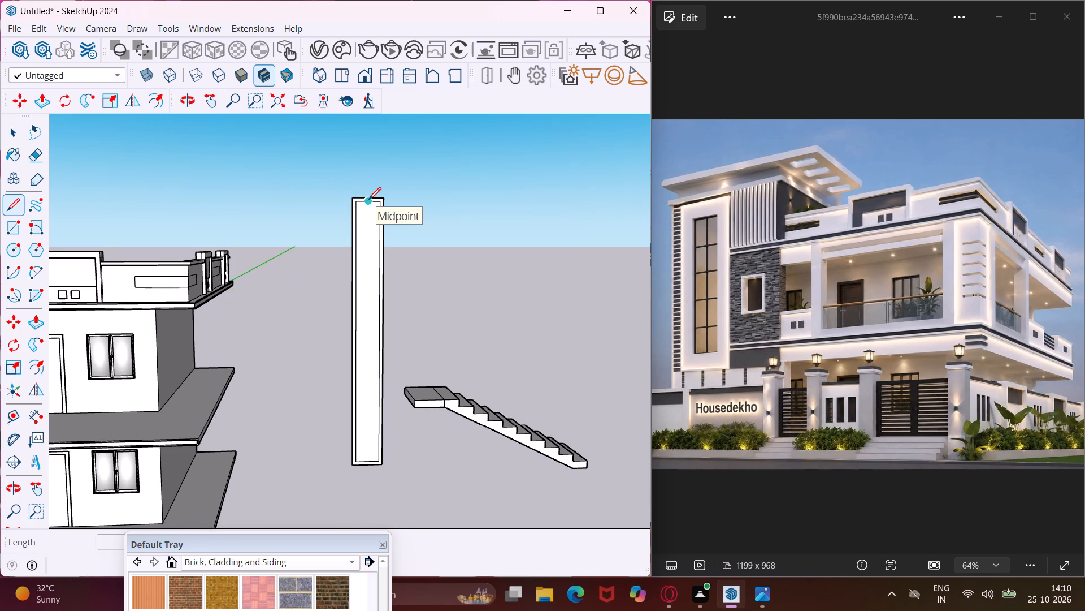
pyautogui.click(368, 200)
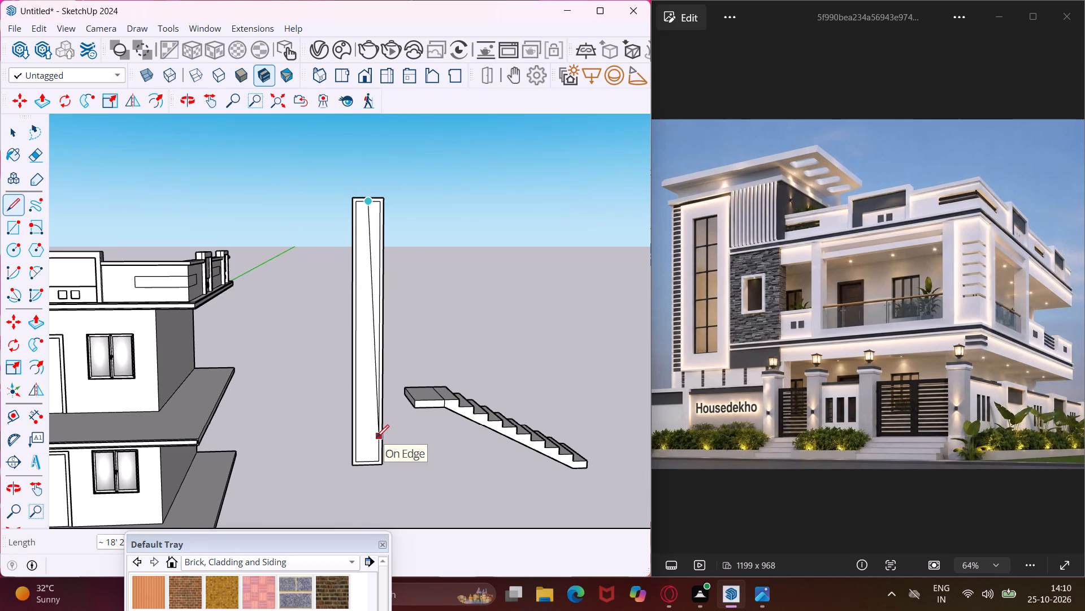
pyautogui.scroll(3, 376, 437)
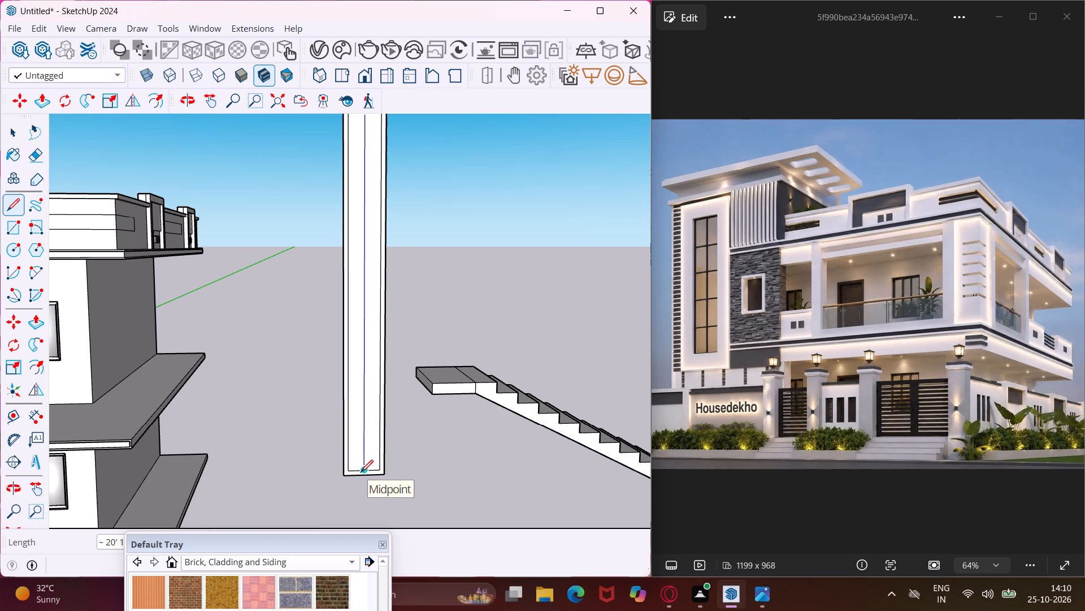
pyautogui.click(363, 472)
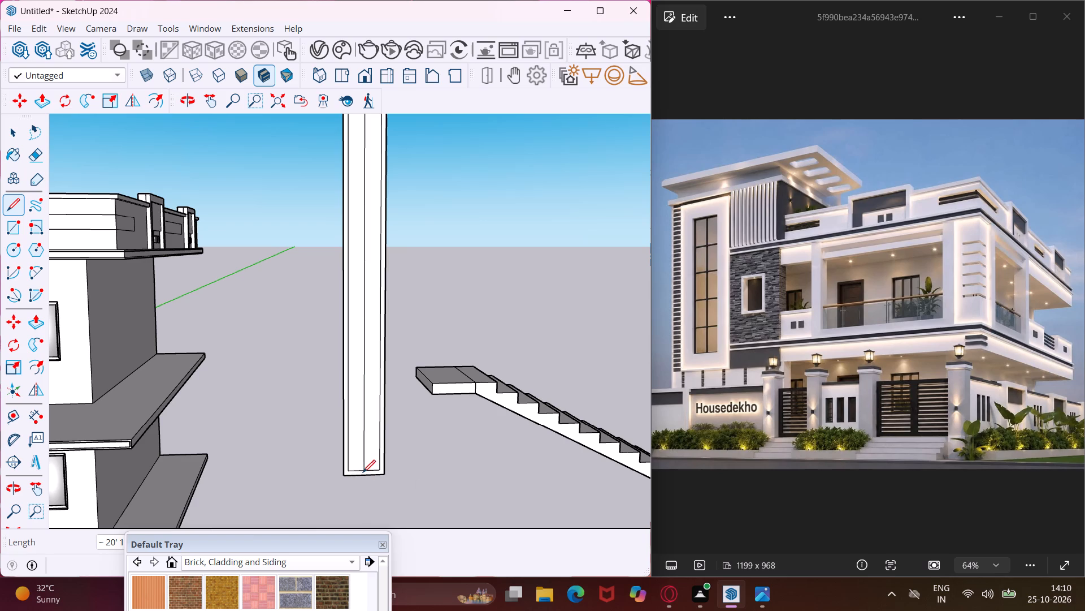
pyautogui.press('Escape')
pyautogui.press('space')
# Copy the panel's centre line 1 3/8" to one side, and copy the new line 3" back across the centre.
pyautogui.scroll(10, 363, 472)
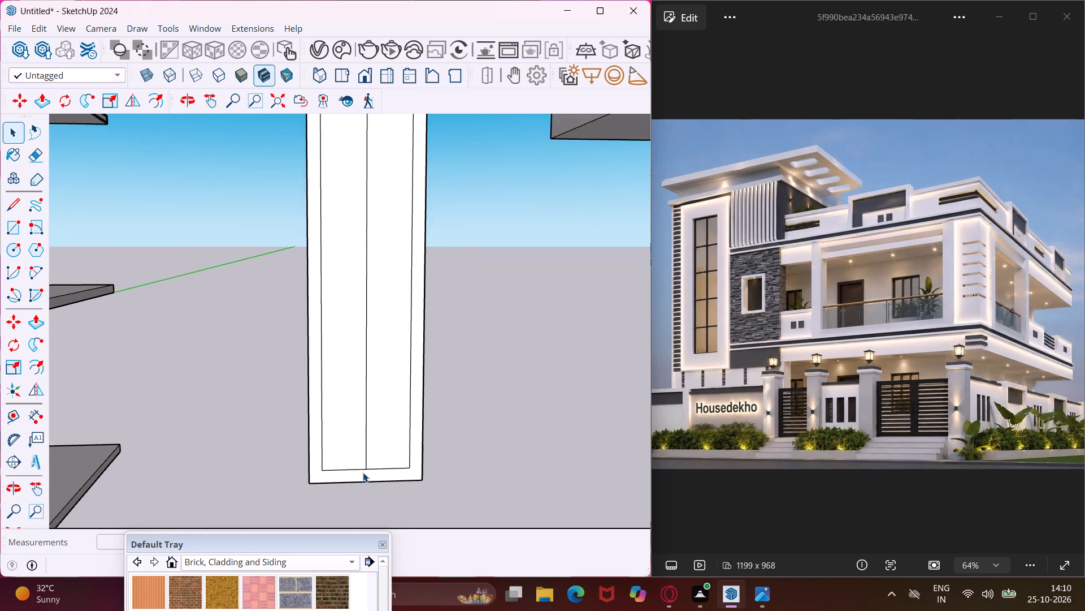
pyautogui.scroll(5, 363, 472)
pyautogui.click(368, 456)
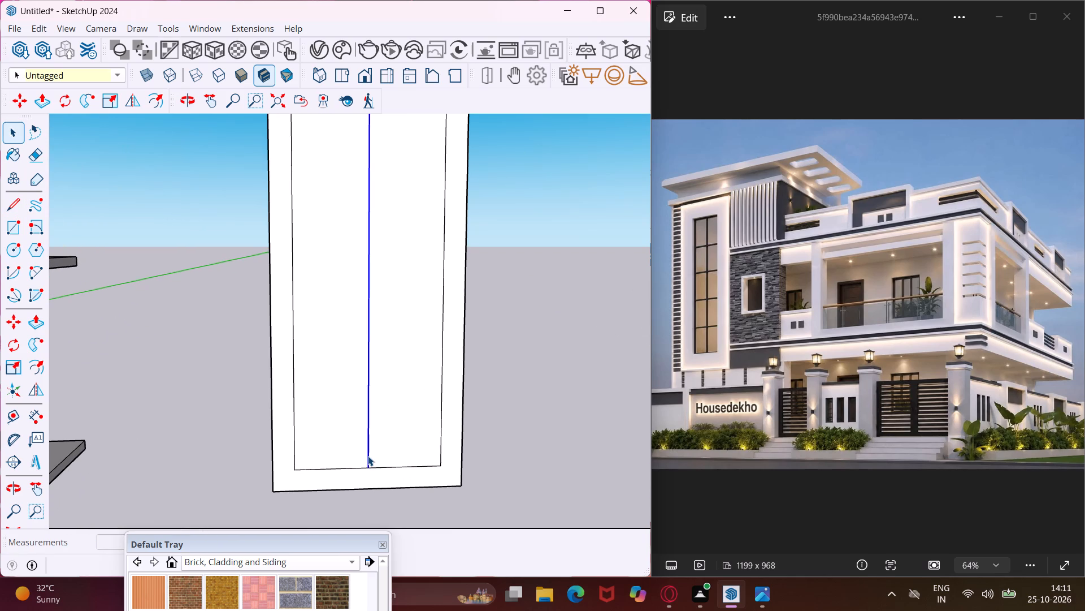
pyautogui.press('m')
pyautogui.click(368, 467)
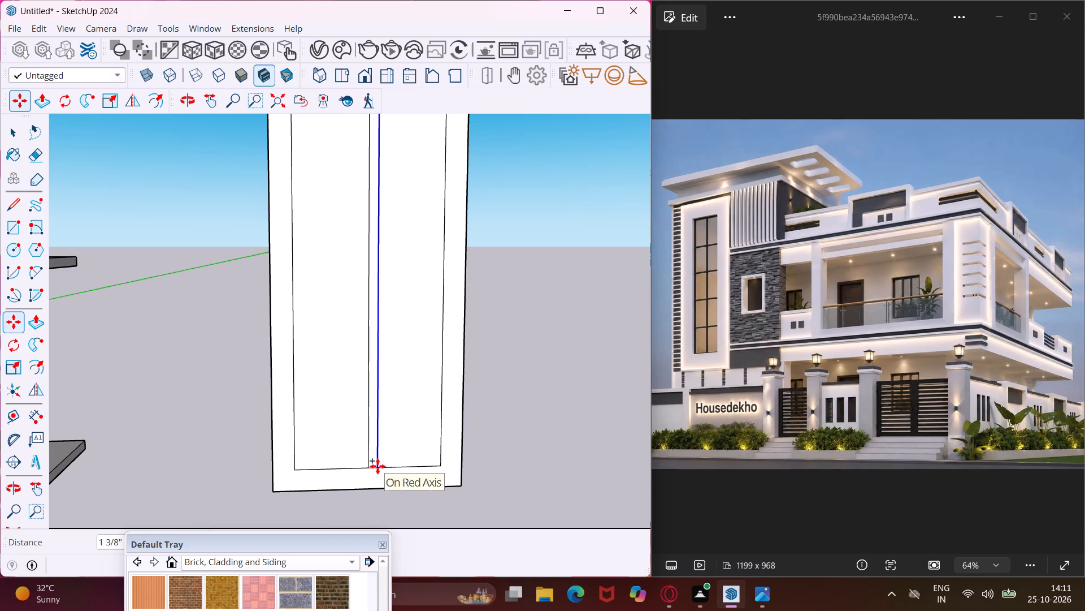
pyautogui.click(377, 466)
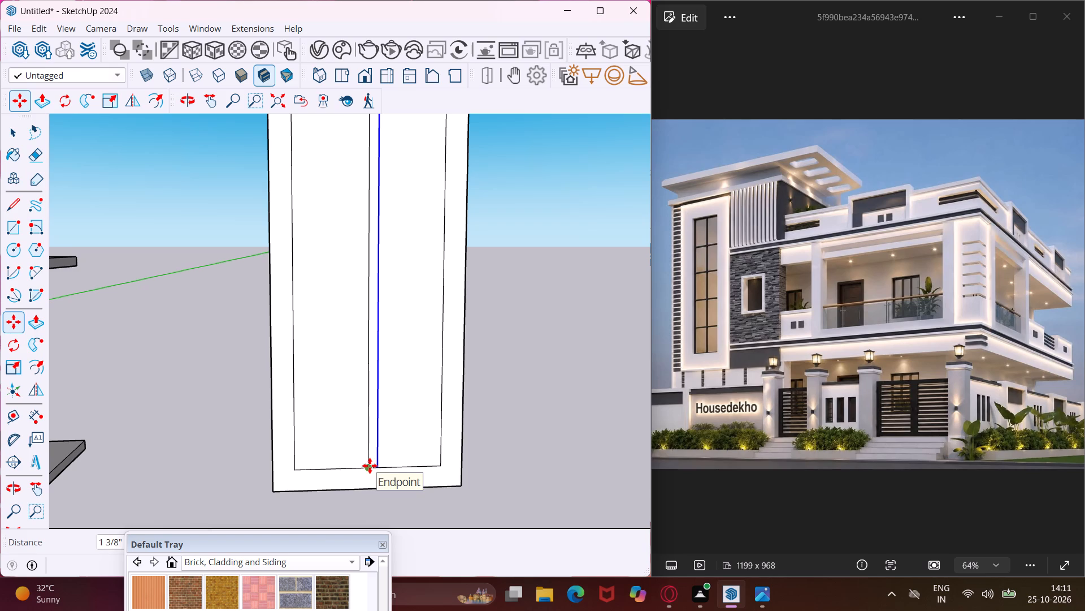
pyautogui.click(377, 467)
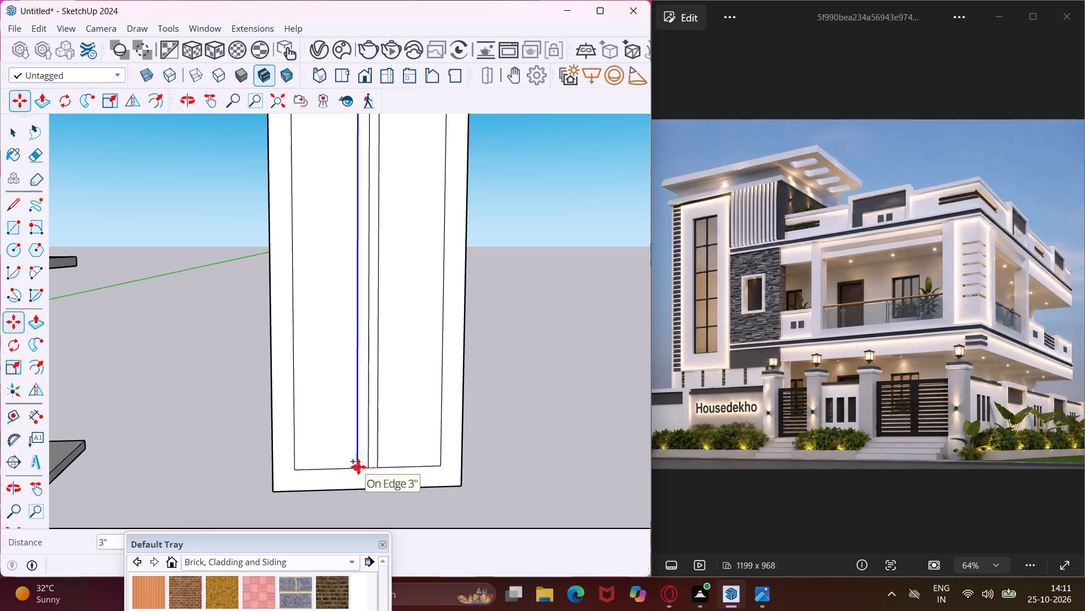
pyautogui.click(358, 467)
pyautogui.press('Escape')
pyautogui.press('space')
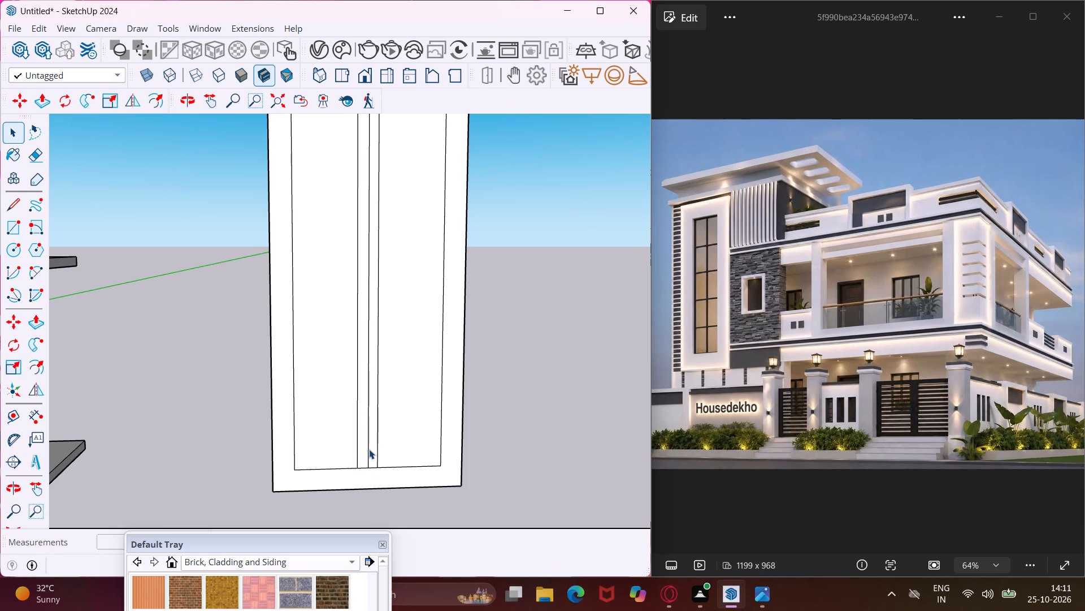
# Delete the original centre line between the two copied lines on the panel.
pyautogui.click(369, 449)
pyautogui.press('Delete')
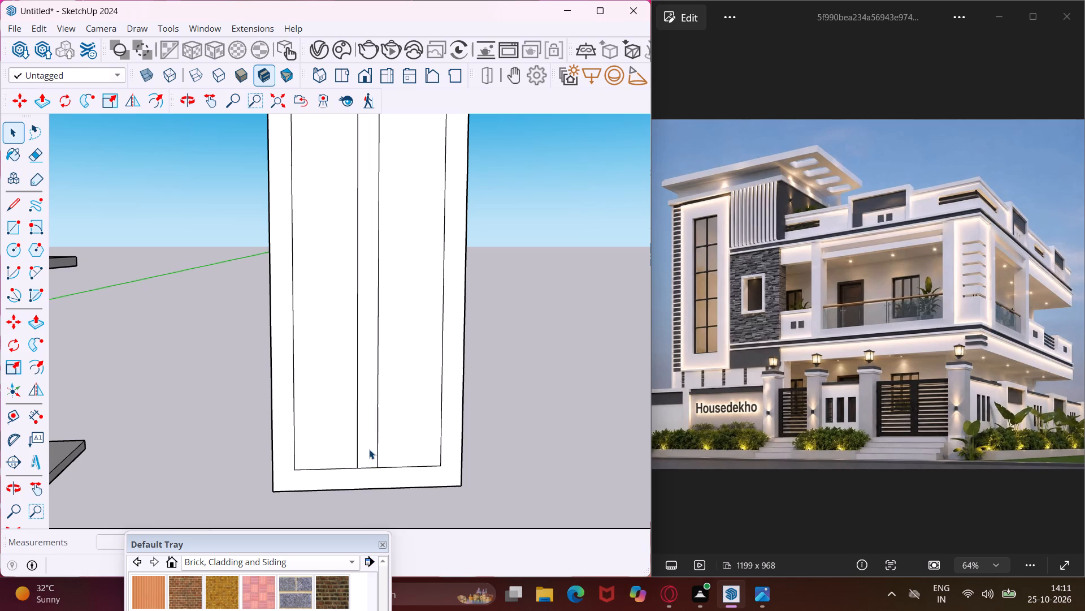
pyautogui.scroll(-6, 346, 445)
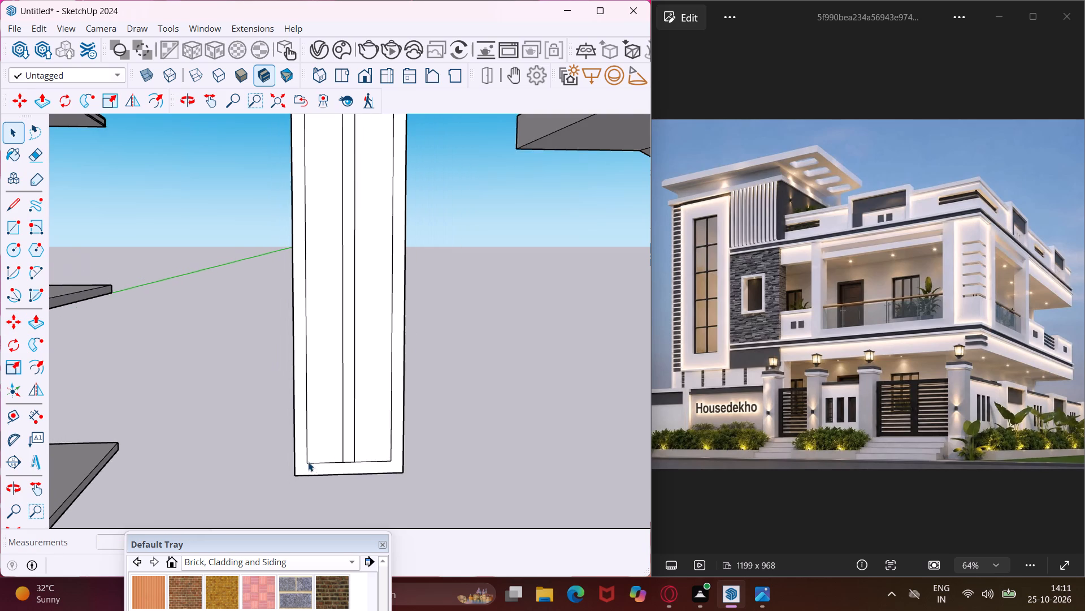
# Draw a thin horizontal crossbar rectangle across the tall panel's inner opening, between its side edges, a short way below the top.
pyautogui.scroll(-15, 307, 462)
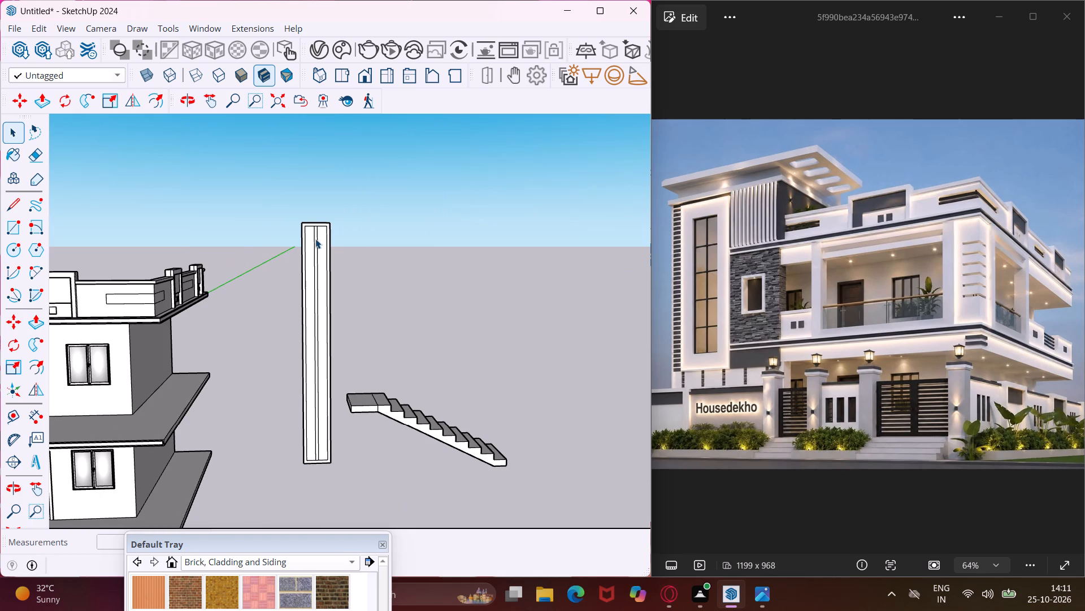
pyautogui.scroll(11, 309, 227)
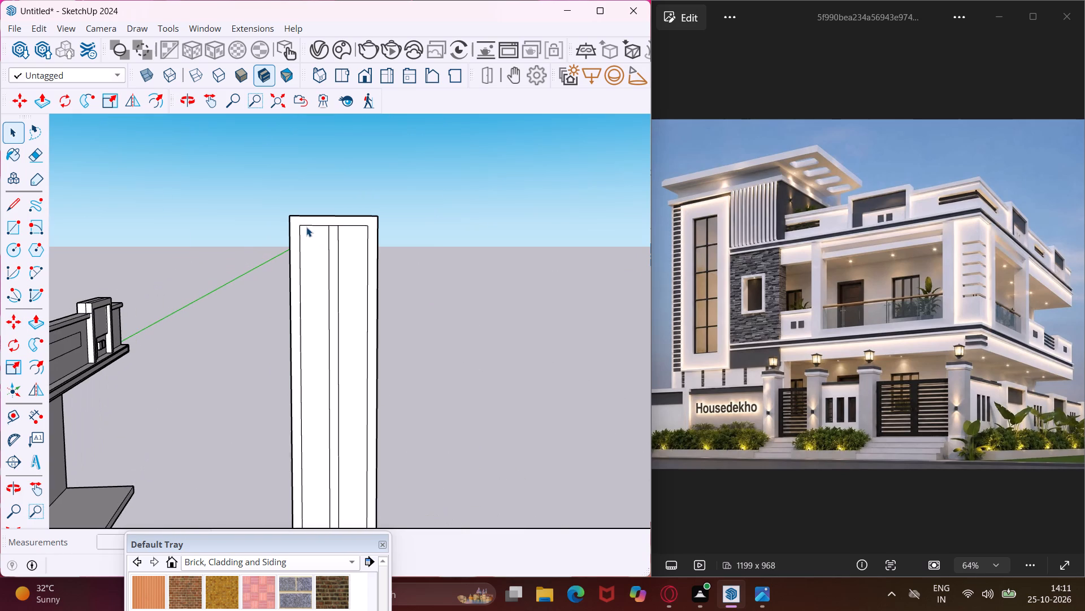
pyautogui.scroll(-5, 341, 257)
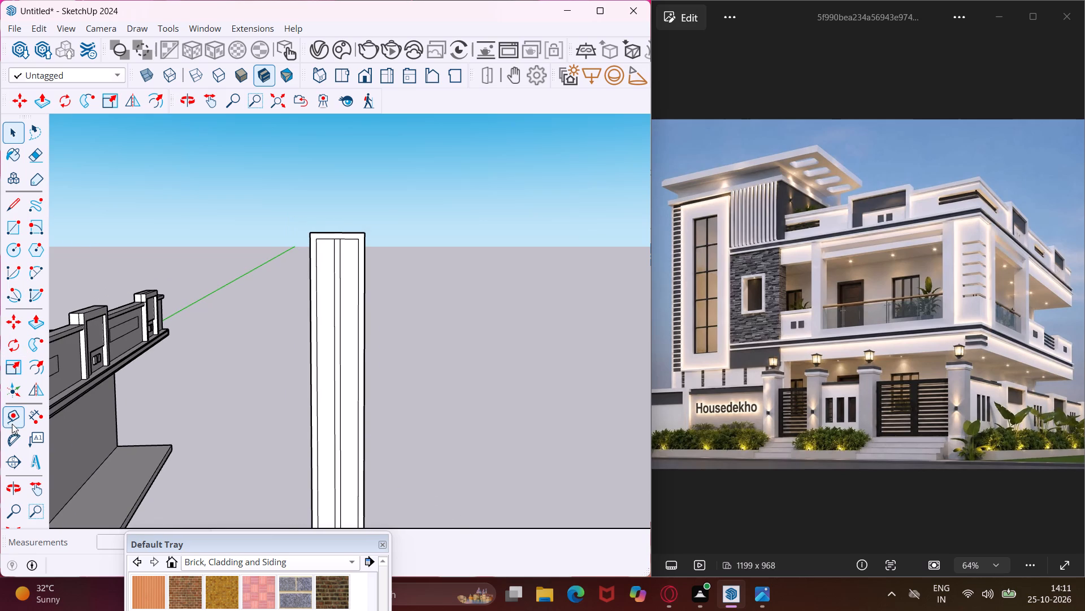
pyautogui.click(16, 221)
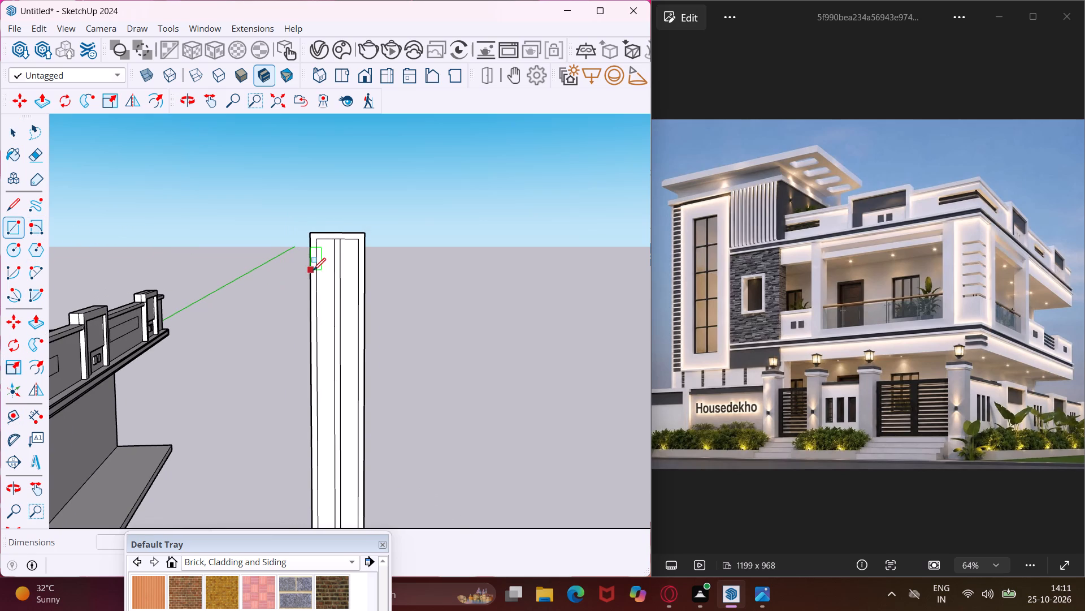
pyautogui.scroll(6, 316, 265)
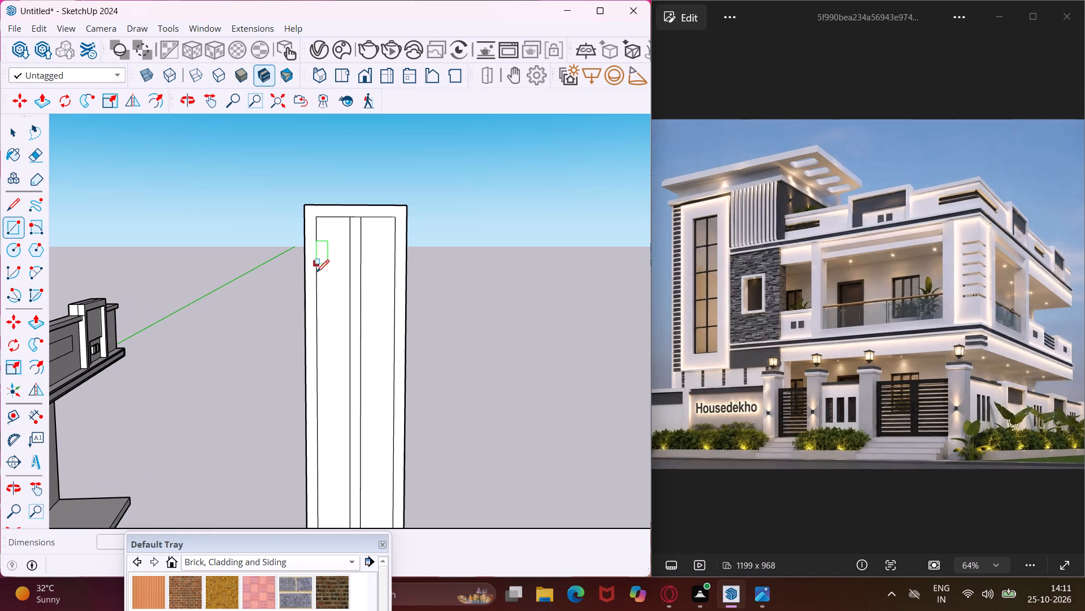
pyautogui.click(316, 335)
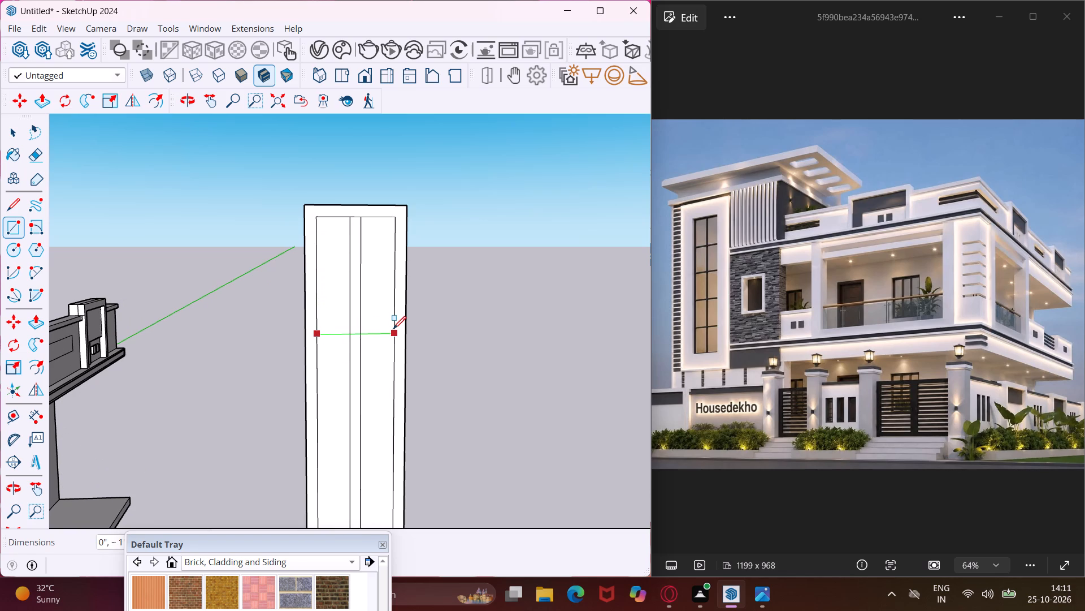
pyautogui.click(393, 325)
pyautogui.press('Escape')
pyautogui.press('space')
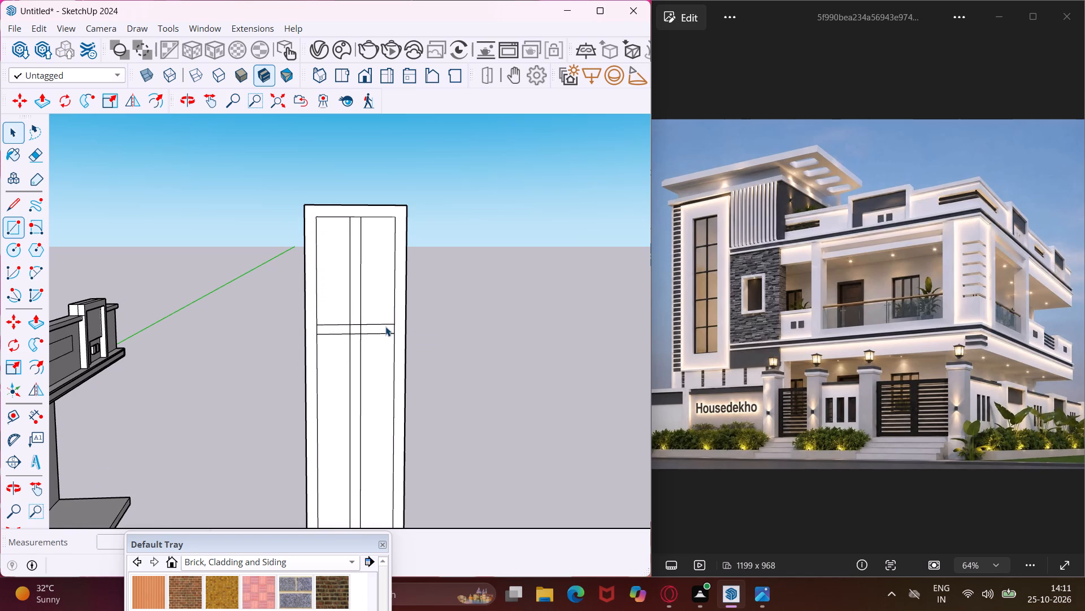
# Copy the whole horizontal crossbar straight down the panel about 2' 7" and repeat it for 6 evenly spaced copies.
pyautogui.click(385, 326)
pyautogui.scroll(3, 385, 326)
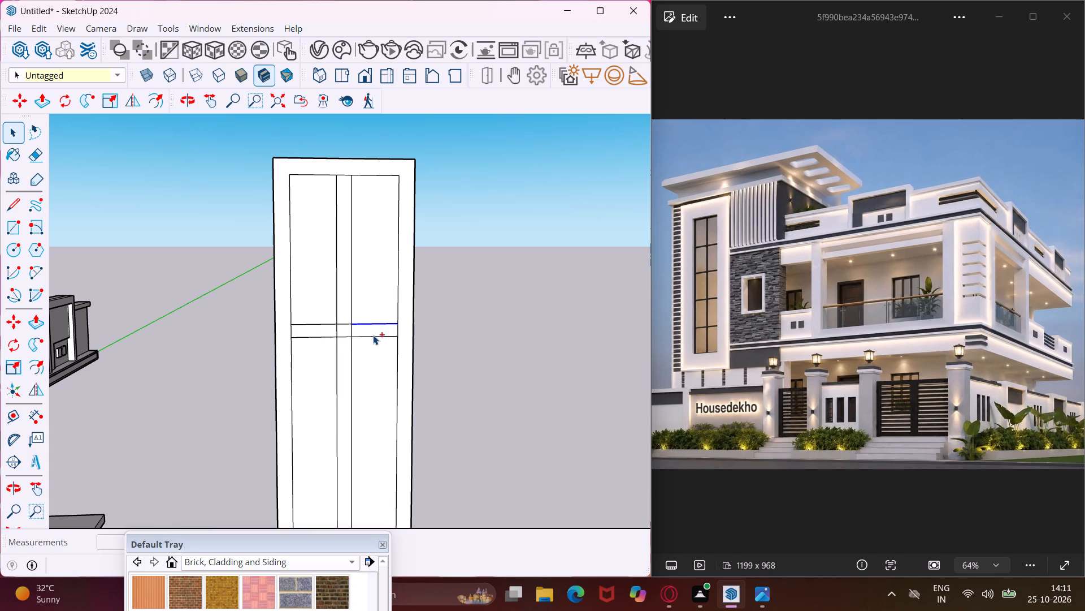
pyautogui.keyDown('ctrl'); pyautogui.click(366, 335); pyautogui.keyUp('ctrl')
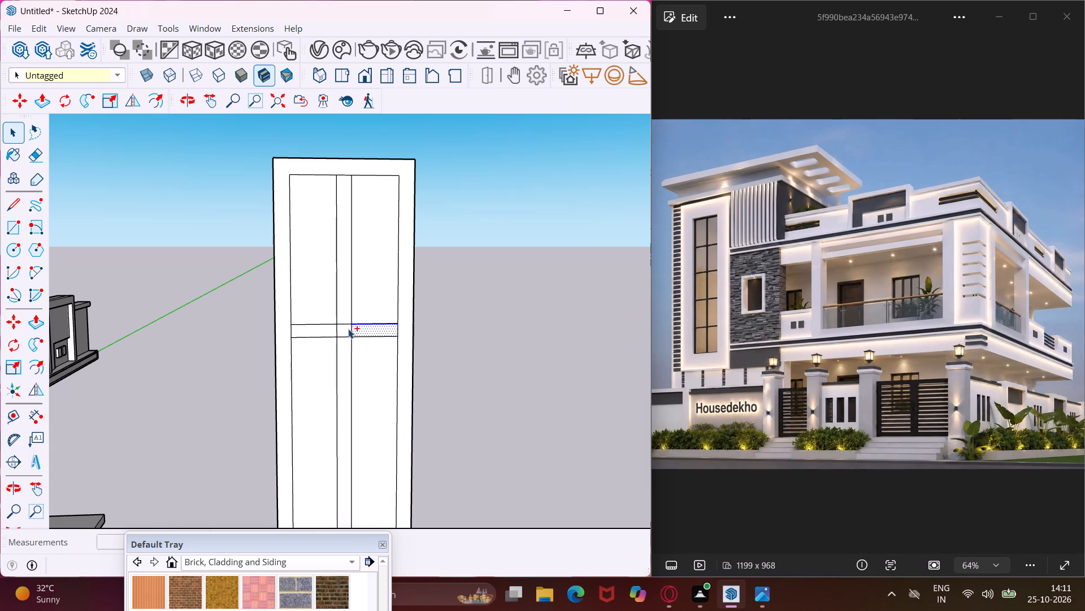
pyautogui.keyDown('ctrl'); pyautogui.click(348, 329); pyautogui.keyUp('ctrl')
pyautogui.keyDown('ctrl'); pyautogui.click(325, 328); pyautogui.keyUp('ctrl')
pyautogui.press('m')
pyautogui.click(397, 326)
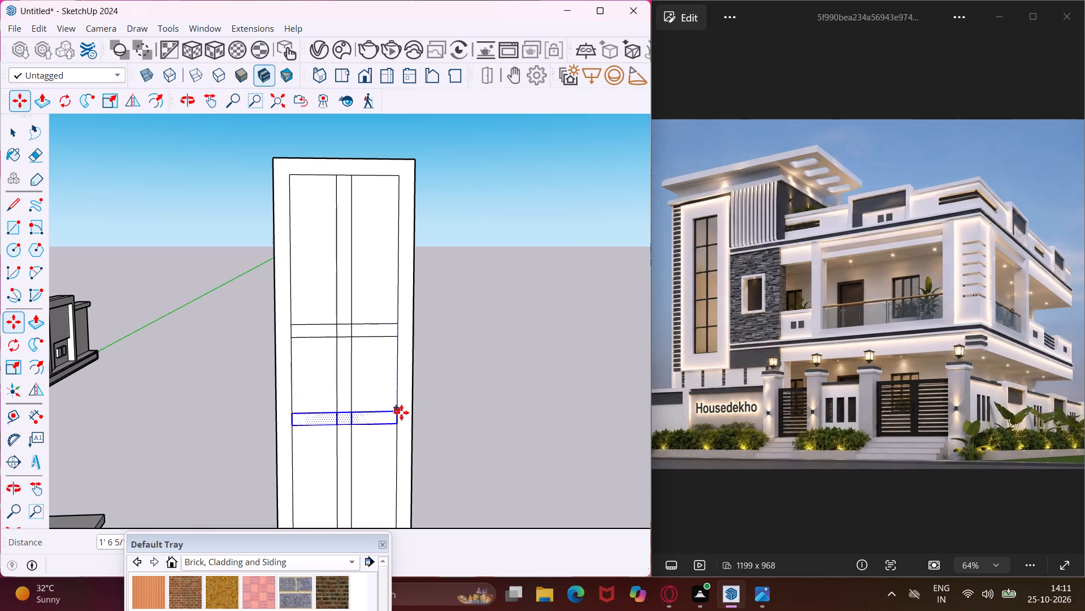
pyautogui.scroll(-7, 396, 420)
pyautogui.moveTo(396, 420); pyautogui.dragTo(395, 388, button='middle')
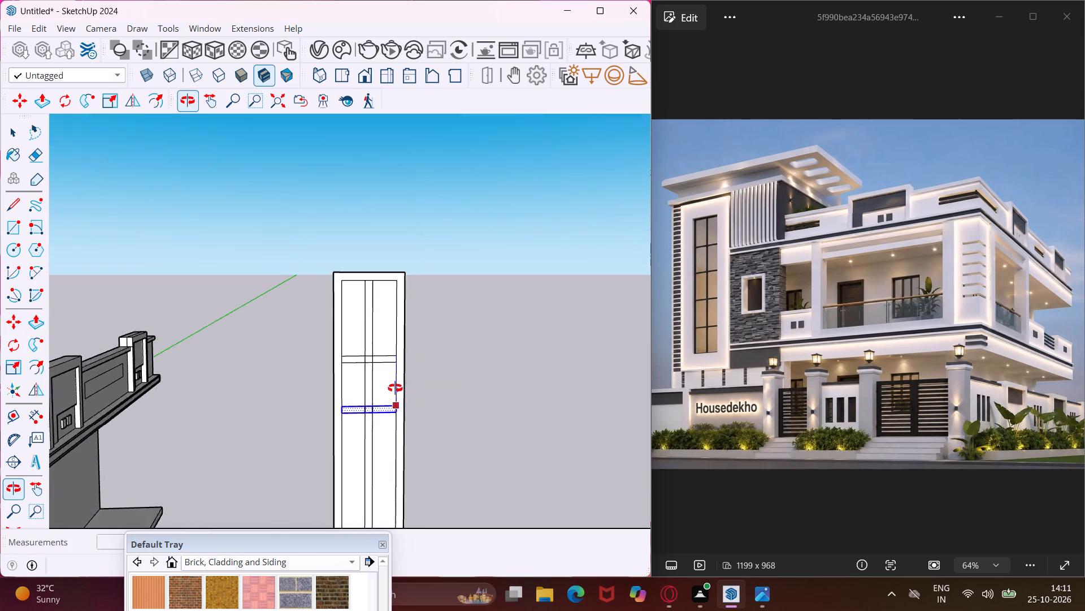
pyautogui.moveTo(395, 388); pyautogui.dragTo(397, 303, button='middle')
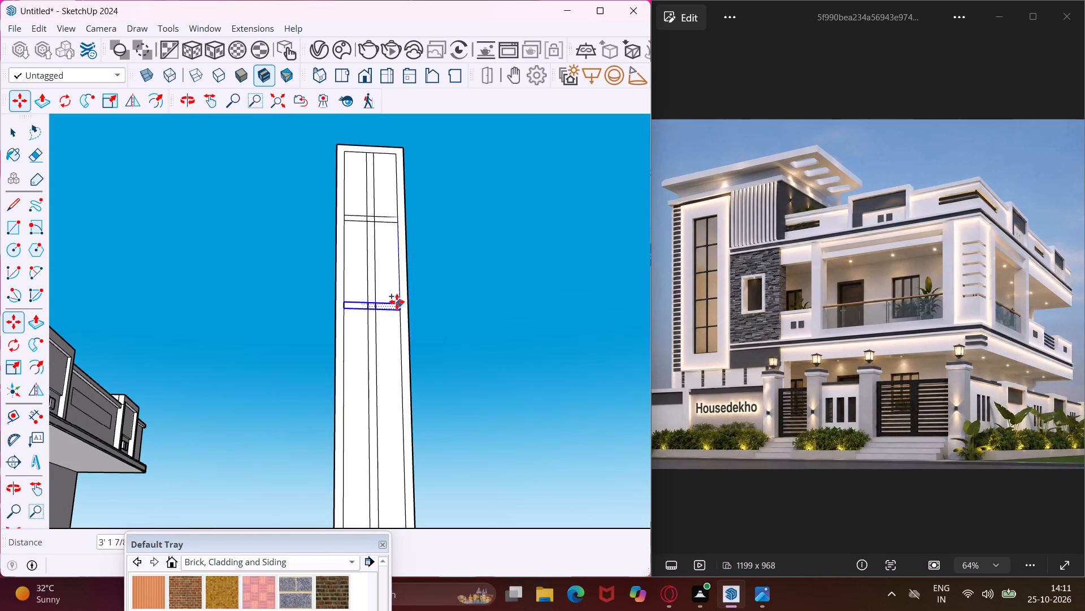
pyautogui.click(400, 289)
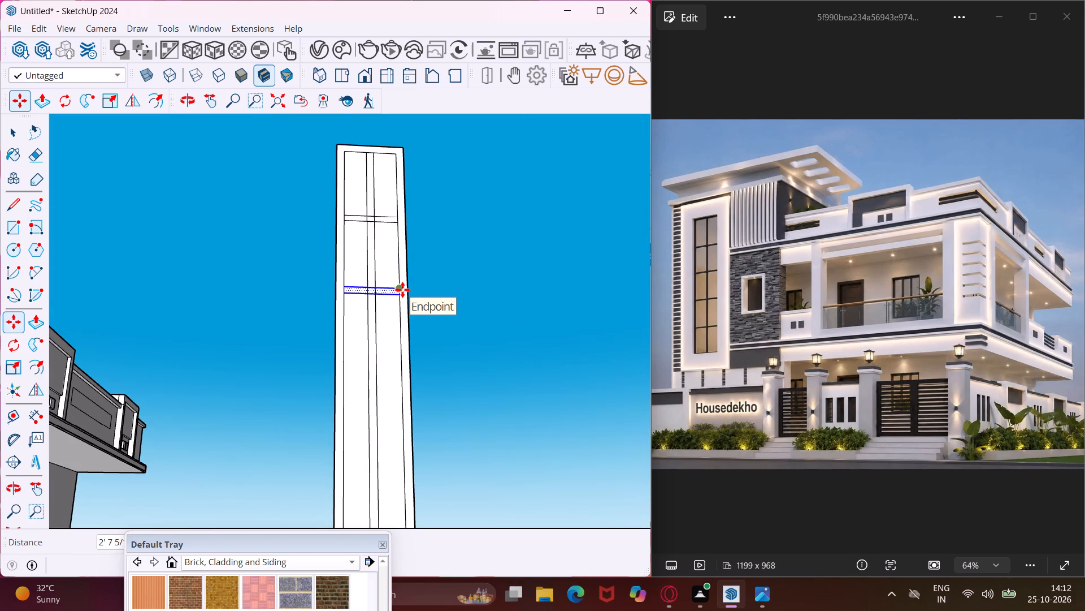
pyautogui.press('*')
pyautogui.press('6')
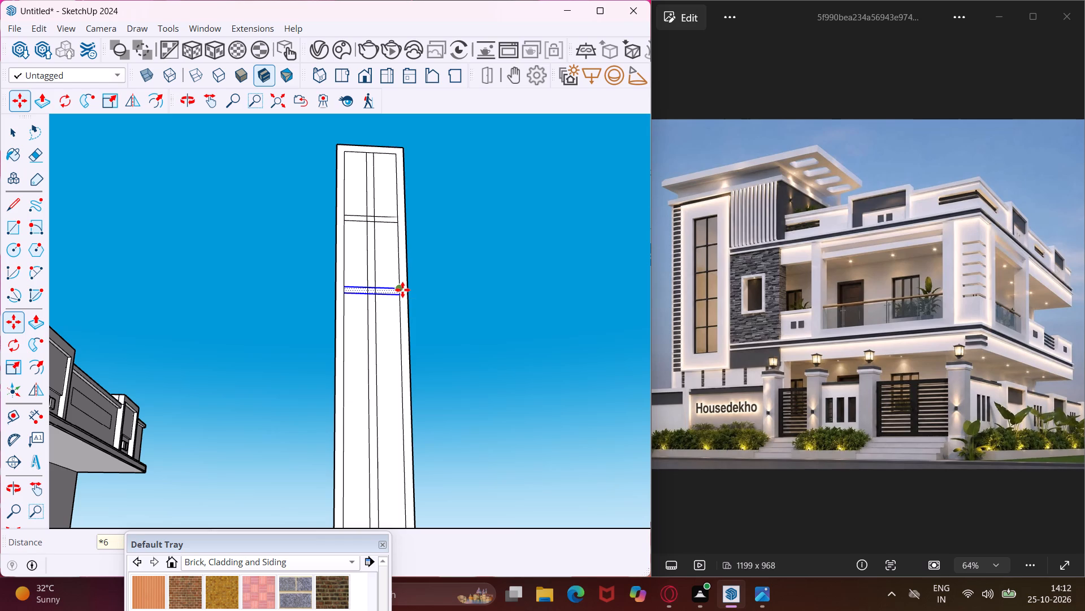
pyautogui.press('Return')
pyautogui.scroll(-10, 392, 283)
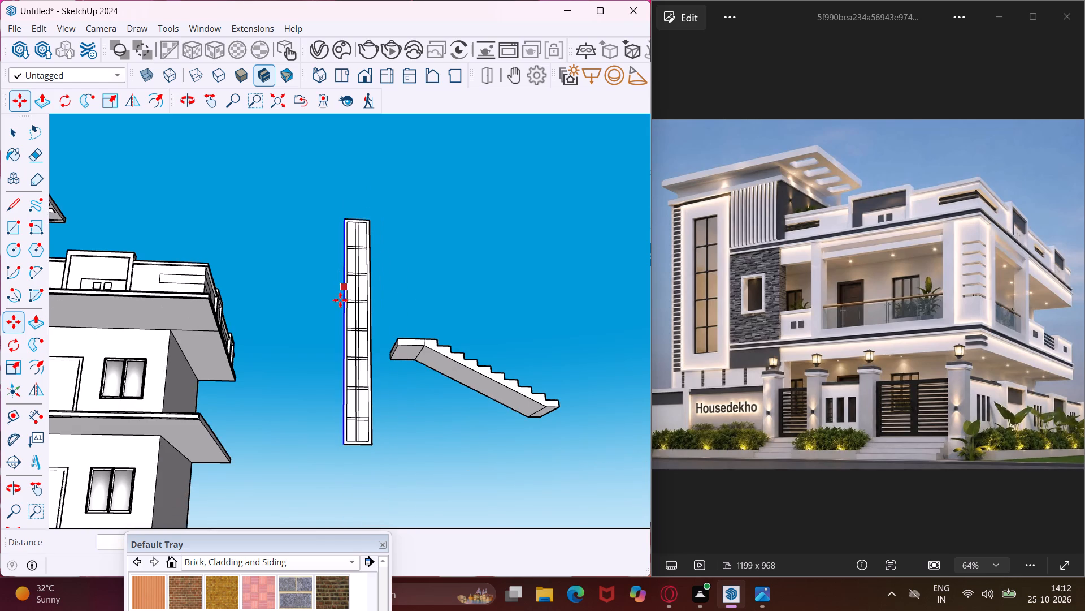
pyautogui.moveTo(343, 316); pyautogui.dragTo(337, 384, button='middle')
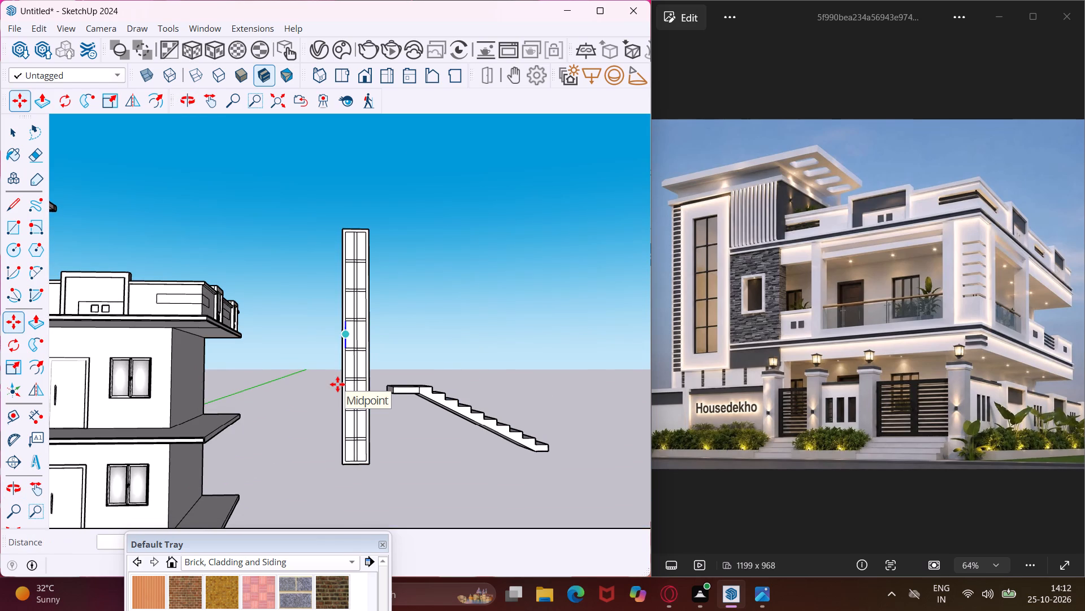
pyautogui.press('Escape')
pyautogui.press('space')
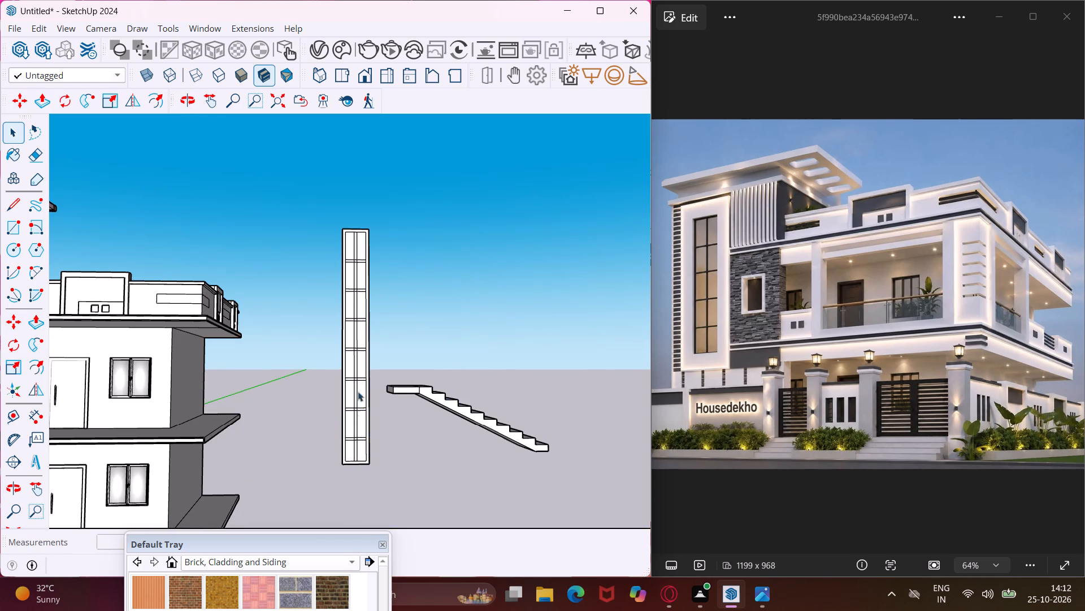
# Delete the freestanding staircase beside the tall window panel.
pyautogui.moveTo(365, 310); pyautogui.dragTo(384, 377, button='middle')
pyautogui.scroll(2, 363, 281)
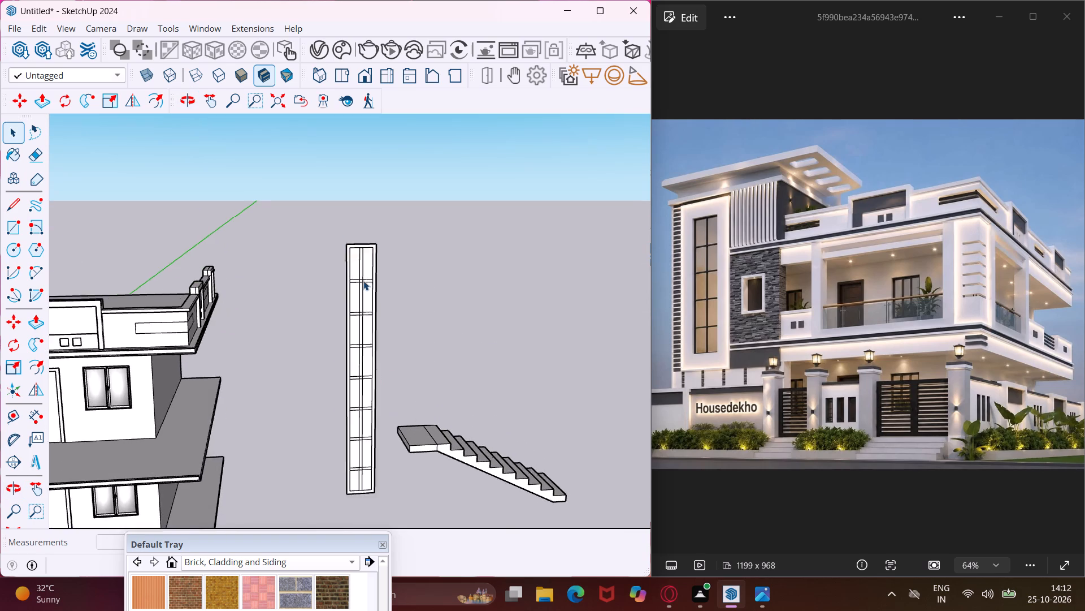
pyautogui.scroll(14, 363, 281)
pyautogui.moveTo(363, 281); pyautogui.dragTo(451, 346, button='middle')
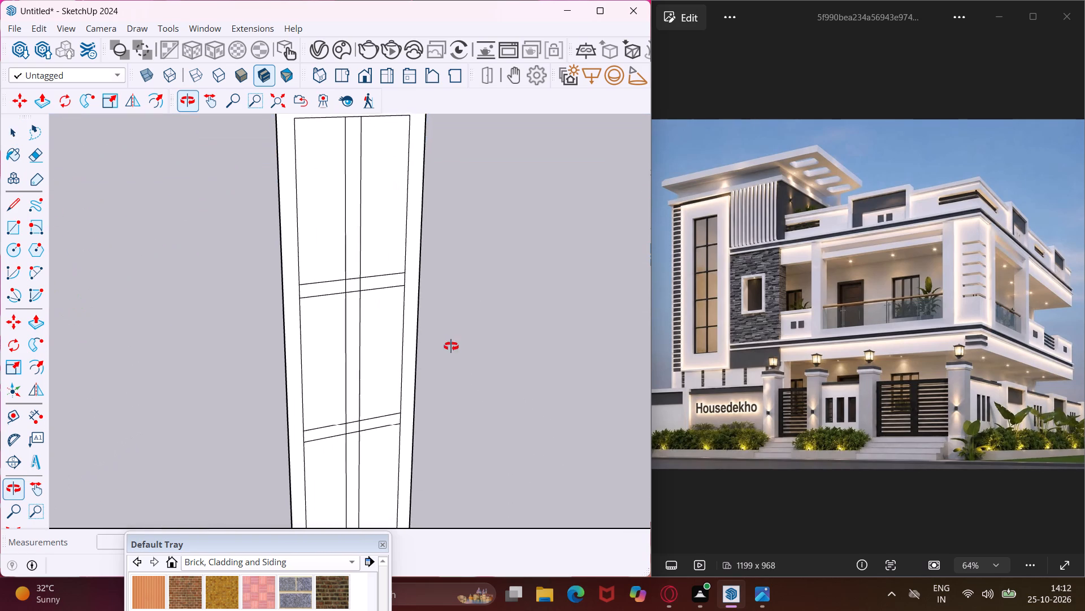
pyautogui.moveTo(451, 346); pyautogui.dragTo(481, 370, button='middle')
pyautogui.scroll(-5, 457, 352)
pyautogui.moveTo(362, 294); pyautogui.dragTo(414, 319, button='middle')
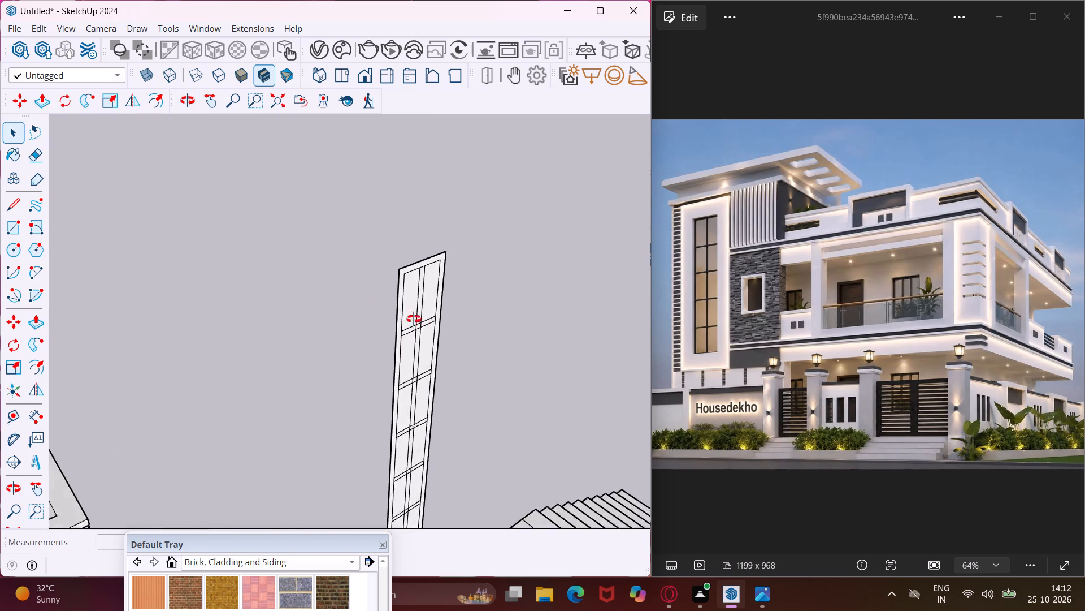
pyautogui.moveTo(414, 319); pyautogui.dragTo(667, 347, button='middle')
pyautogui.moveTo(334, 352); pyautogui.dragTo(491, 358, button='middle')
pyautogui.moveTo(488, 284); pyautogui.dragTo(103, 348, button='middle')
pyautogui.moveTo(228, 311); pyautogui.dragTo(276, 316, button='middle')
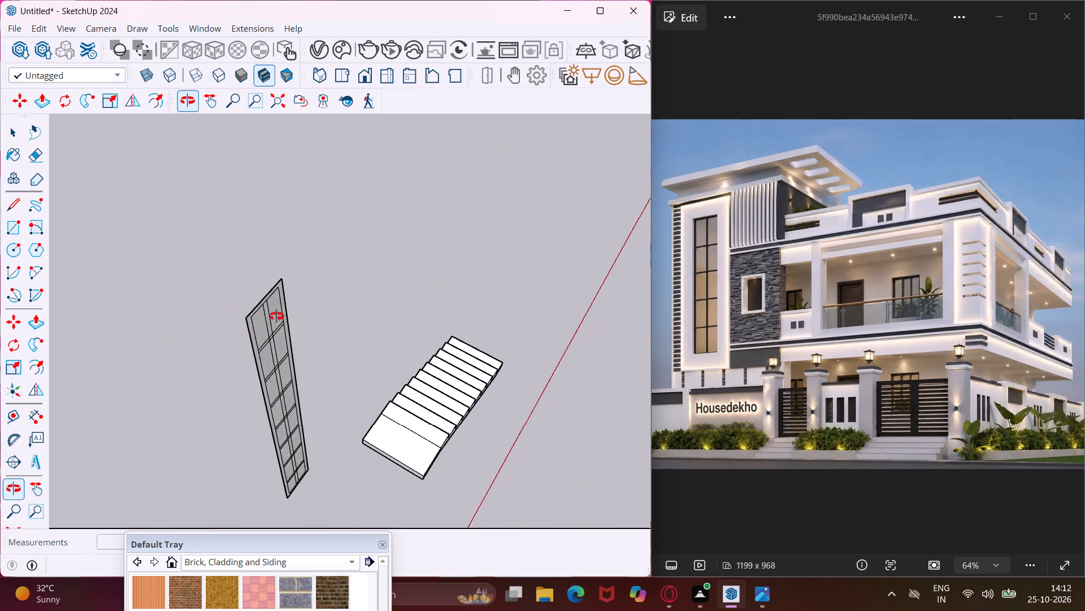
pyautogui.moveTo(276, 316); pyautogui.dragTo(674, 253, button='middle')
pyautogui.moveTo(461, 304); pyautogui.dragTo(627, 296, button='middle')
pyautogui.moveTo(369, 368); pyautogui.dragTo(466, 359, button='middle')
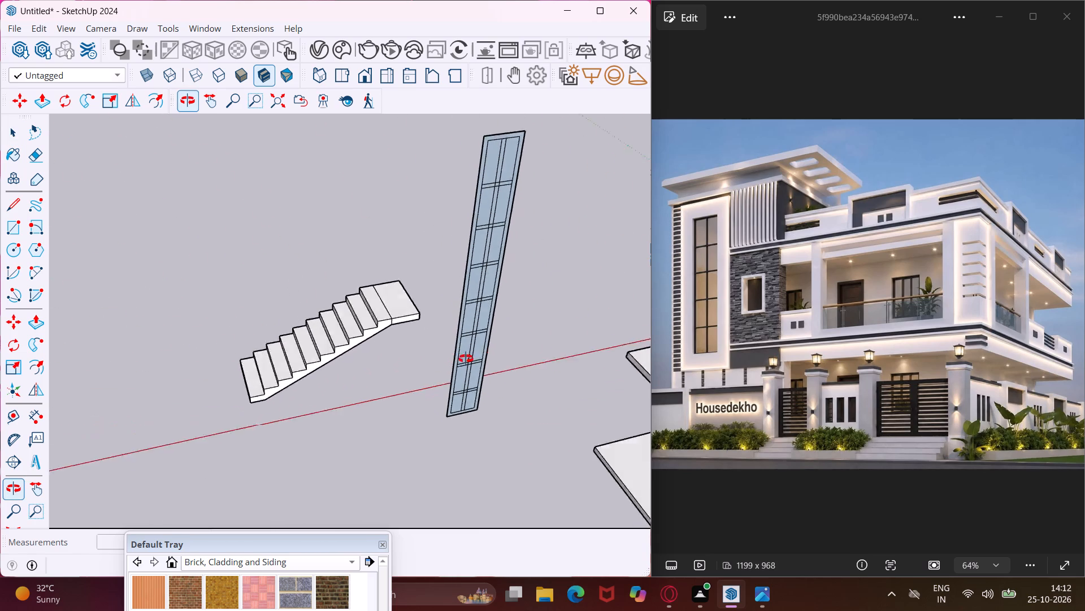
pyautogui.moveTo(466, 359); pyautogui.dragTo(513, 346, button='middle')
pyautogui.moveTo(432, 248); pyautogui.dragTo(202, 454)
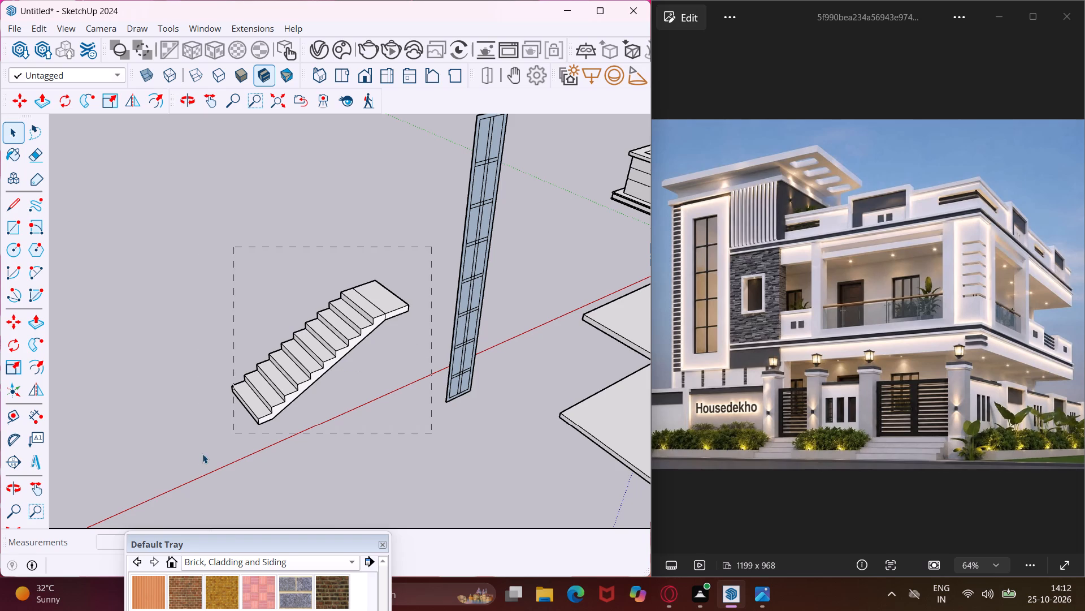
pyautogui.moveTo(202, 454); pyautogui.dragTo(164, 478)
pyautogui.press('Delete')
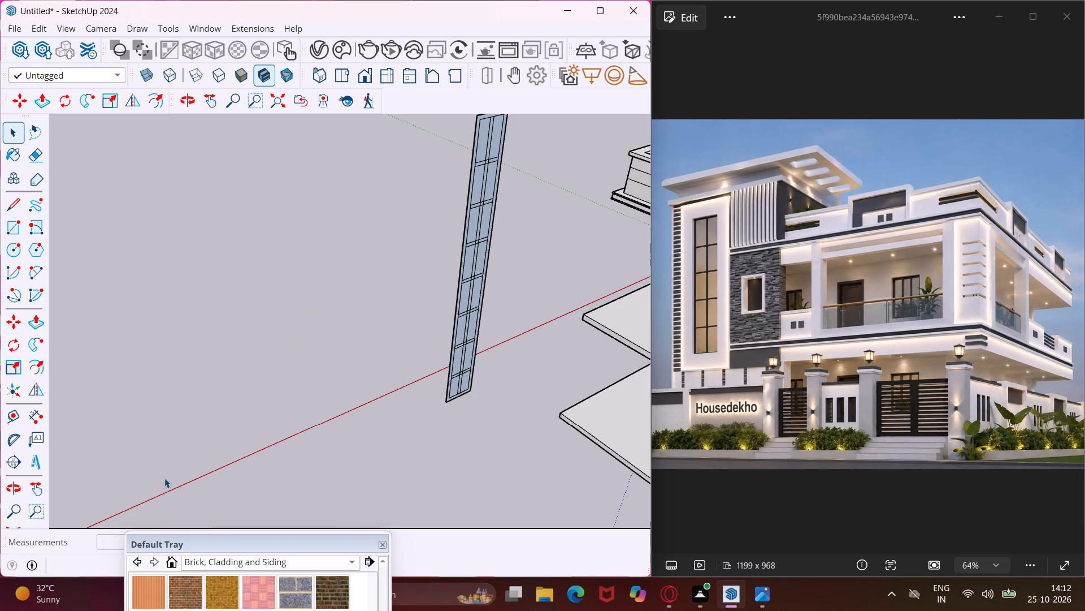
# Push/Pull the panel's outer frame border outward by 1/2".
pyautogui.moveTo(503, 385); pyautogui.dragTo(419, 367, button='middle')
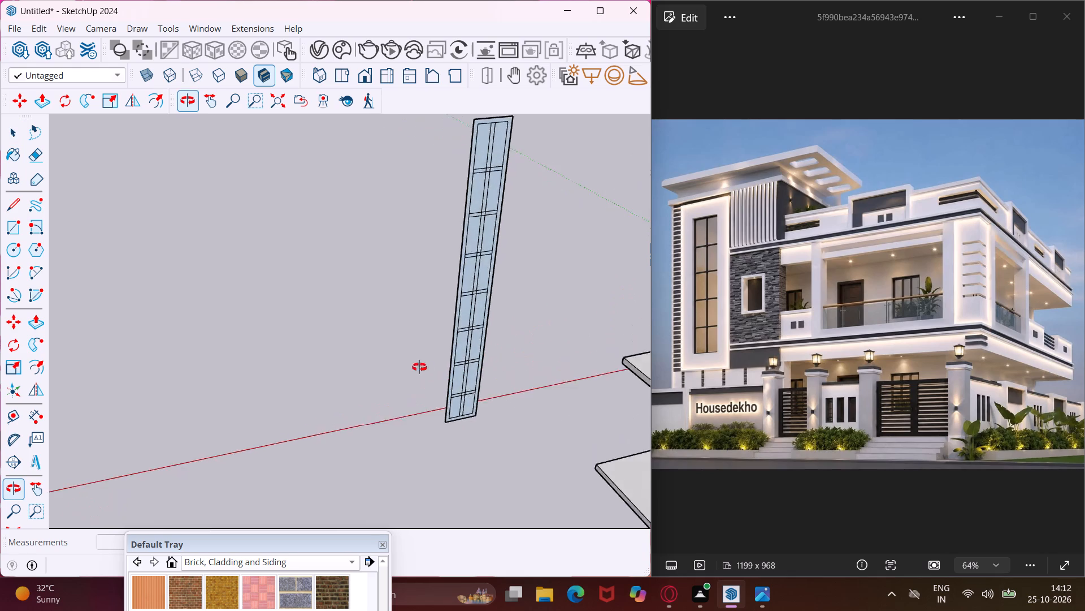
pyautogui.moveTo(419, 367); pyautogui.dragTo(145, 360, button='middle')
pyautogui.moveTo(396, 358); pyautogui.dragTo(320, 359, button='middle')
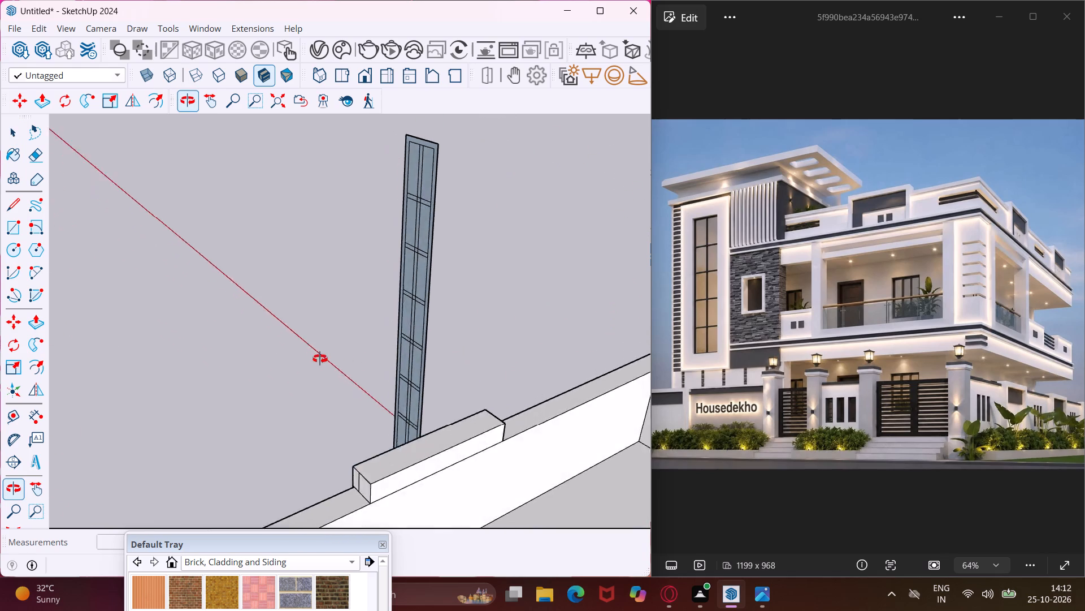
pyautogui.moveTo(320, 359); pyautogui.dragTo(121, 380, button='middle')
pyautogui.moveTo(459, 415); pyautogui.dragTo(298, 370, button='middle')
pyautogui.scroll(7, 538, 197)
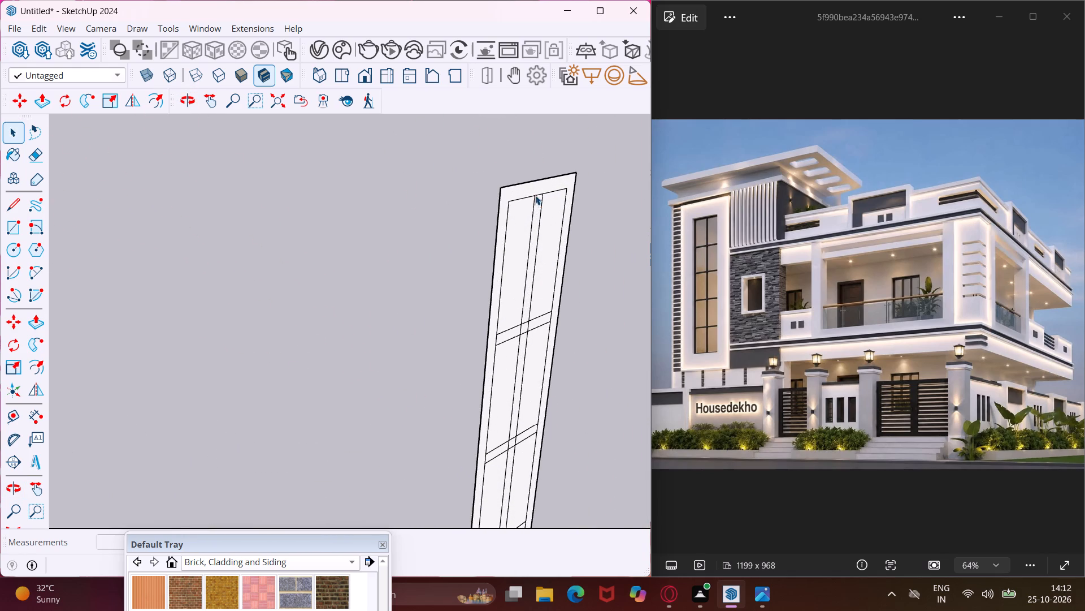
pyautogui.scroll(3, 531, 192)
pyautogui.click(531, 192)
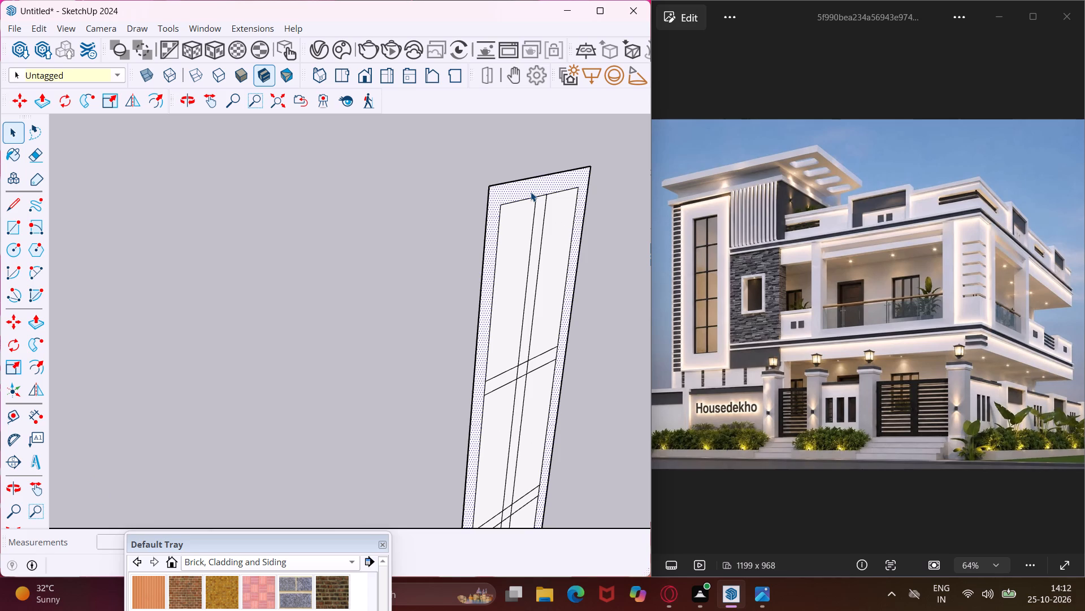
pyautogui.press('p')
pyautogui.click(531, 192)
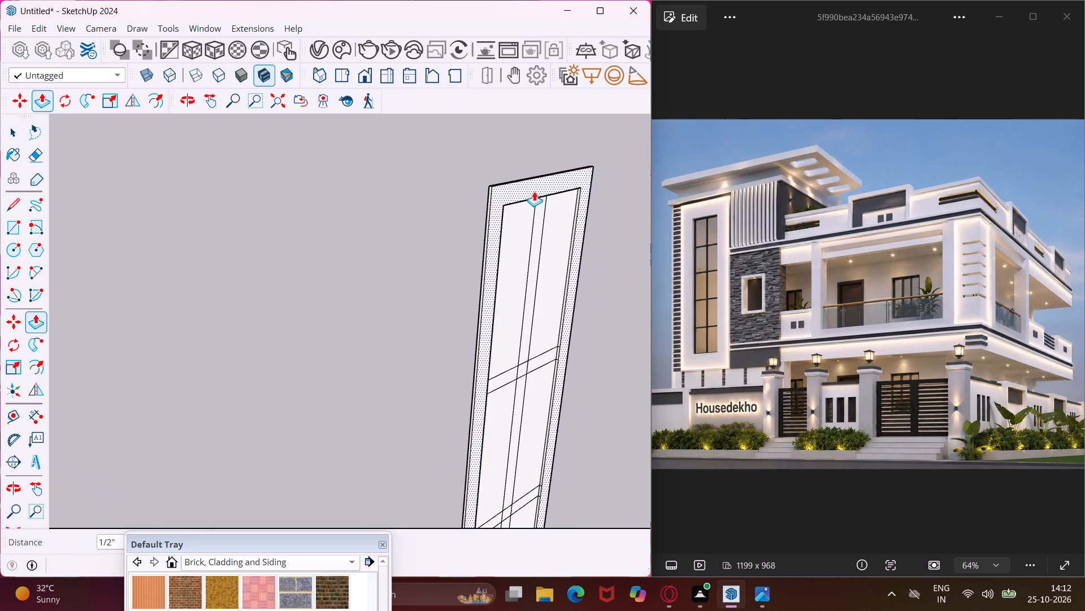
pyautogui.click(534, 191)
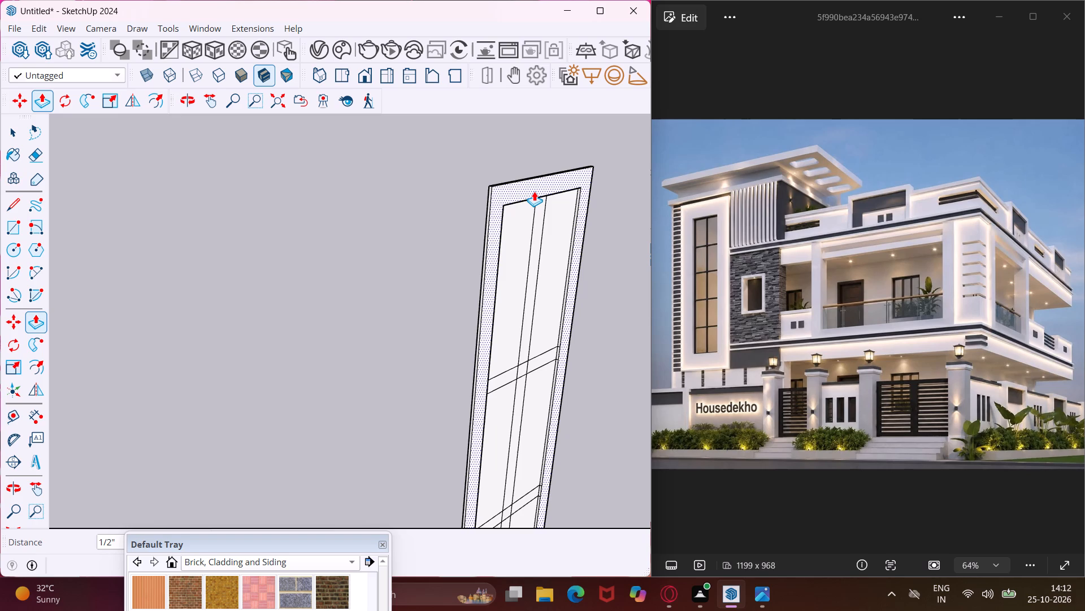
pyautogui.press('Escape')
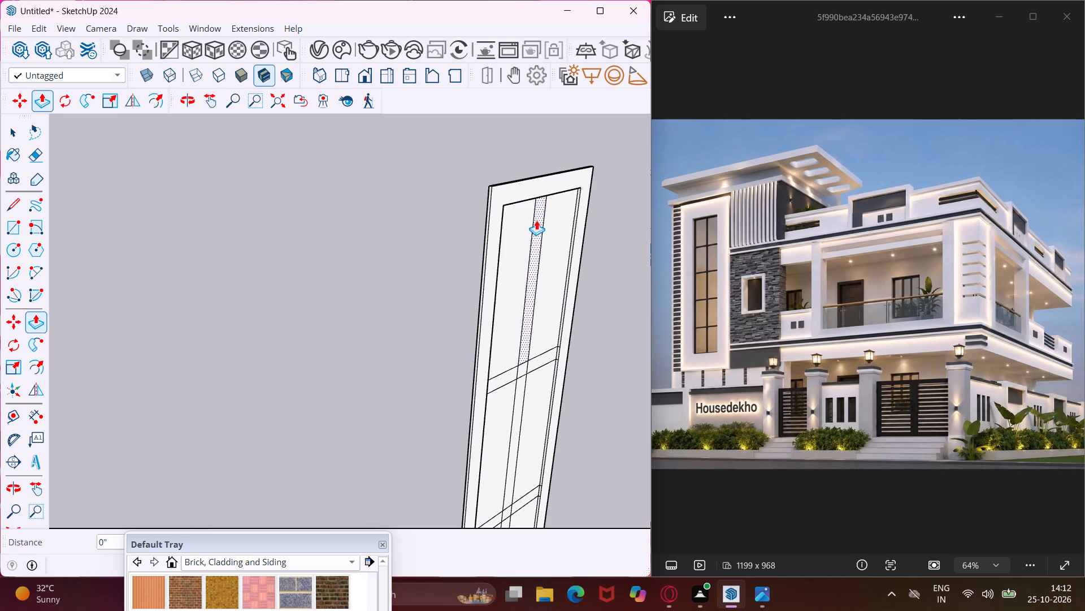
# Push/Pull the mullion's top segment, the top crossbar and the mullion segment below it outward by 1/2".
pyautogui.scroll(5, 536, 218)
pyautogui.doubleClick(536, 214)
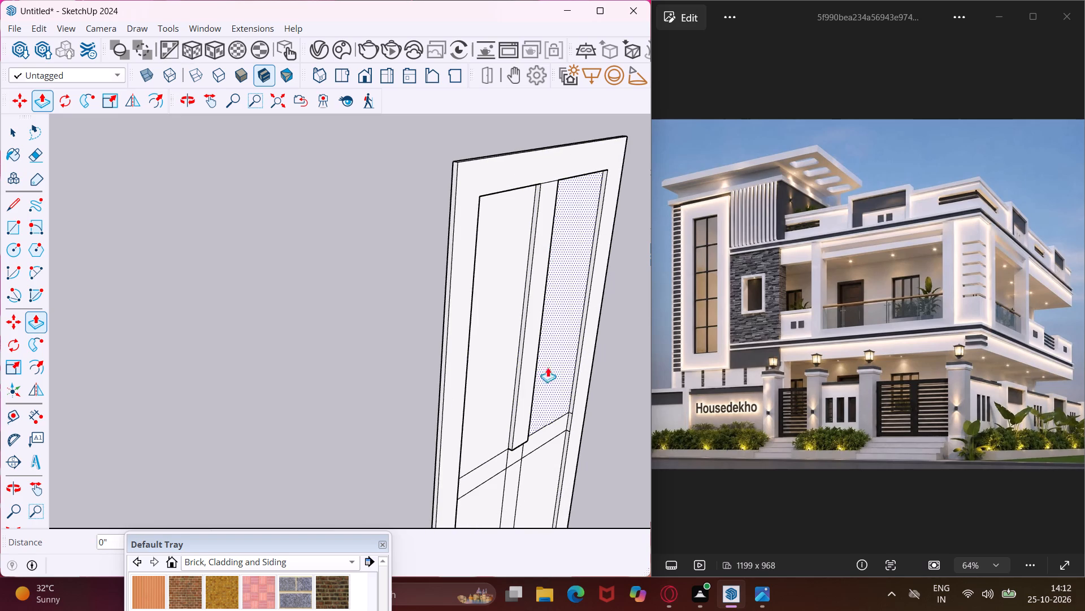
pyautogui.doubleClick(533, 442)
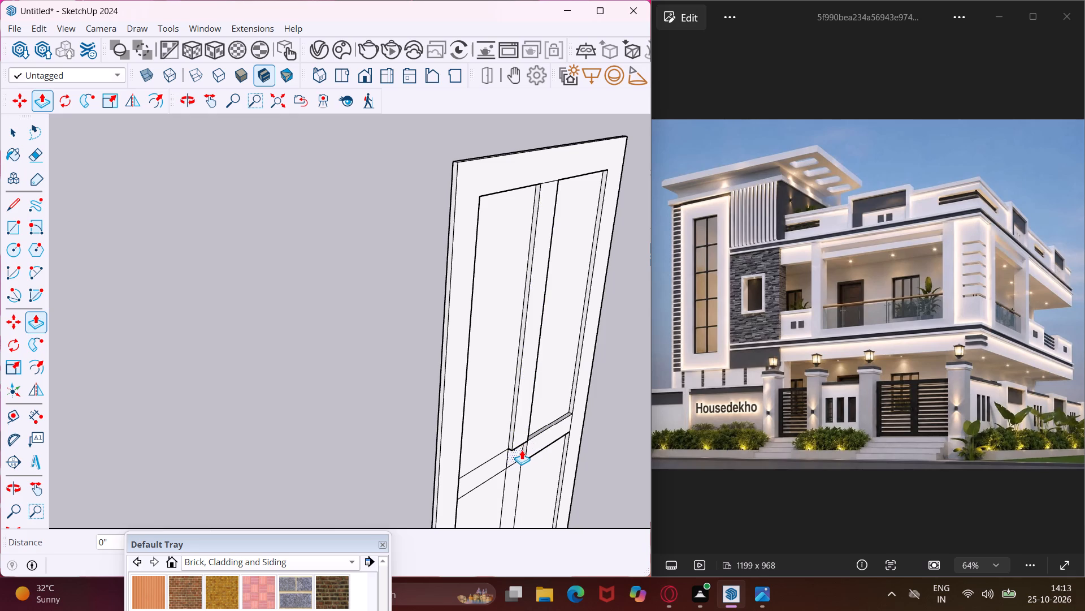
pyautogui.doubleClick(519, 450)
pyautogui.doubleClick(505, 458)
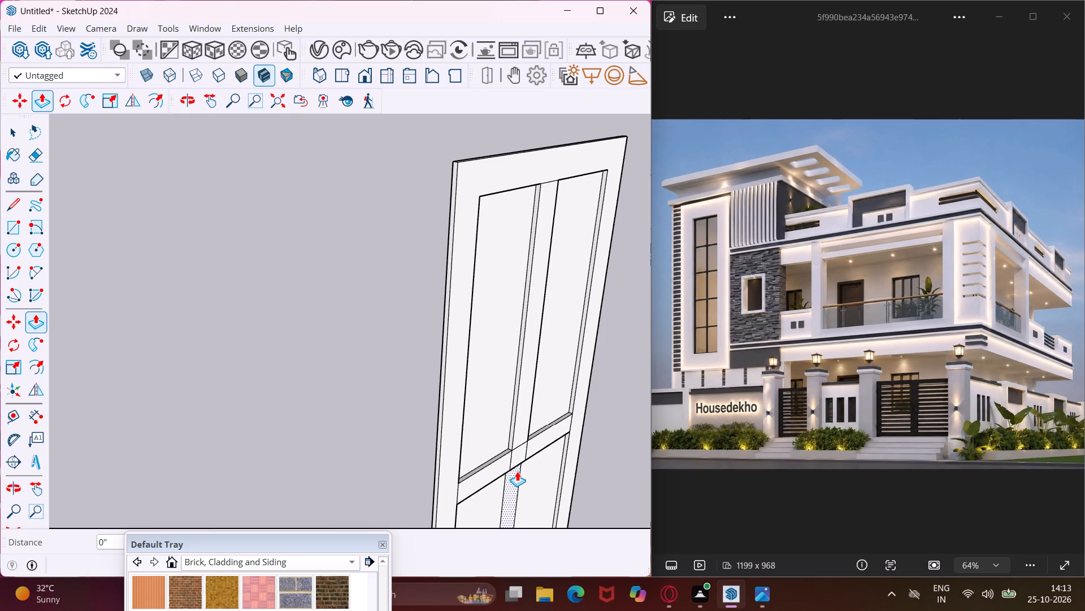
pyautogui.doubleClick(517, 471)
# Raise the second crossbar from the top and the mullion segment beneath it by the same 1/2" Push/Pull.
pyautogui.scroll(-6, 486, 406)
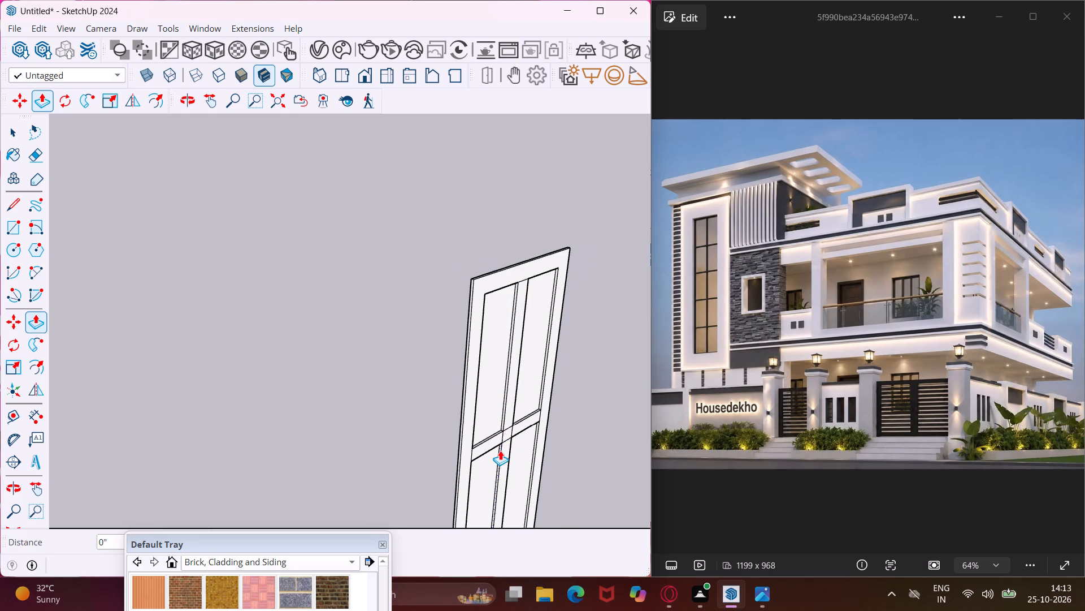
pyautogui.moveTo(500, 450); pyautogui.dragTo(457, 387, button='middle')
pyautogui.scroll(-10, 456, 386)
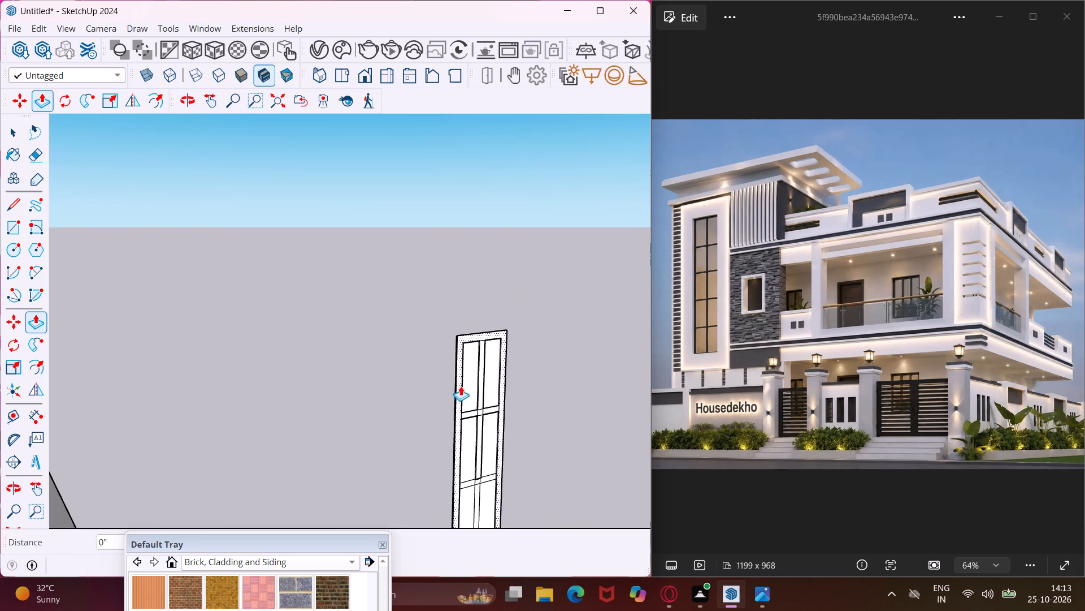
pyautogui.scroll(-10, 461, 386)
pyautogui.scroll(5, 476, 500)
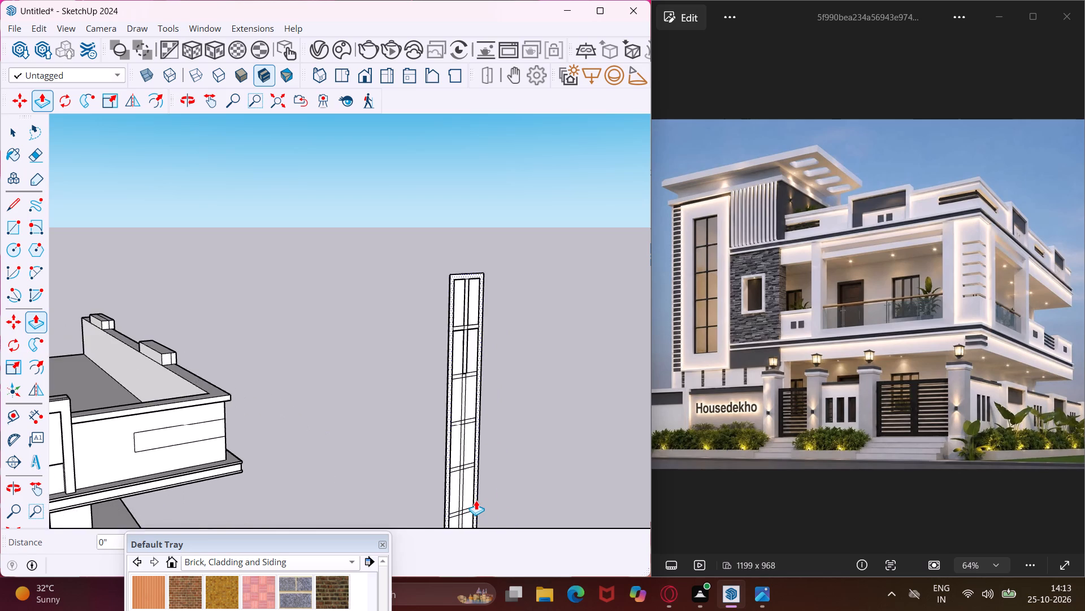
pyautogui.scroll(5, 476, 500)
pyautogui.scroll(16, 454, 285)
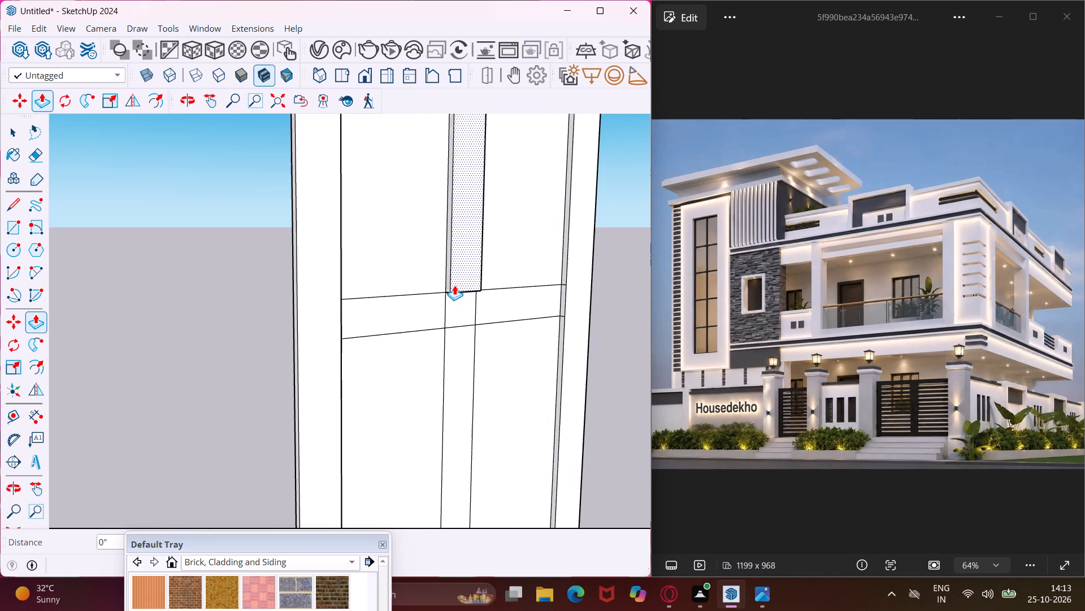
pyautogui.doubleClick(425, 312)
pyautogui.doubleClick(461, 304)
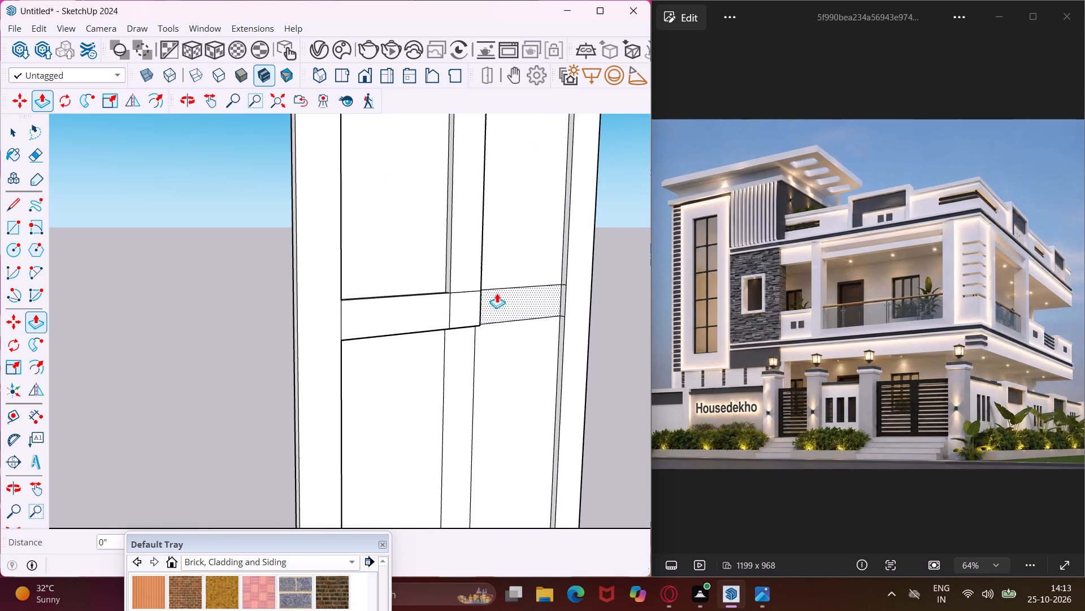
pyautogui.doubleClick(504, 303)
pyautogui.doubleClick(465, 363)
# Raise the third crossbar from the top and the mullion segment beneath it by the same 1/2" Push/Pull.
pyautogui.scroll(-5, 435, 290)
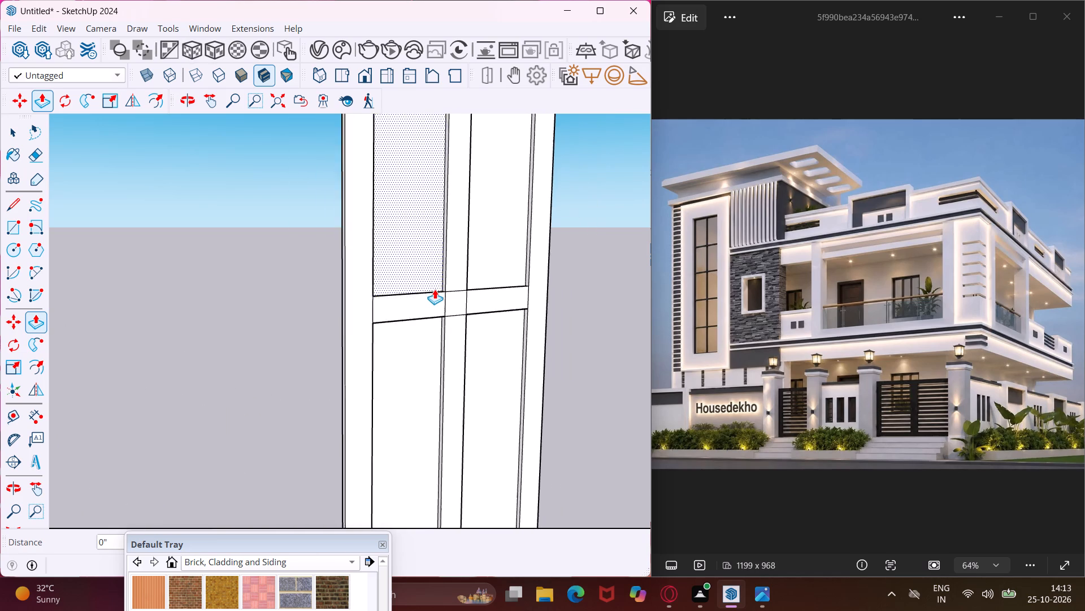
pyautogui.scroll(-11, 435, 289)
pyautogui.scroll(4, 446, 440)
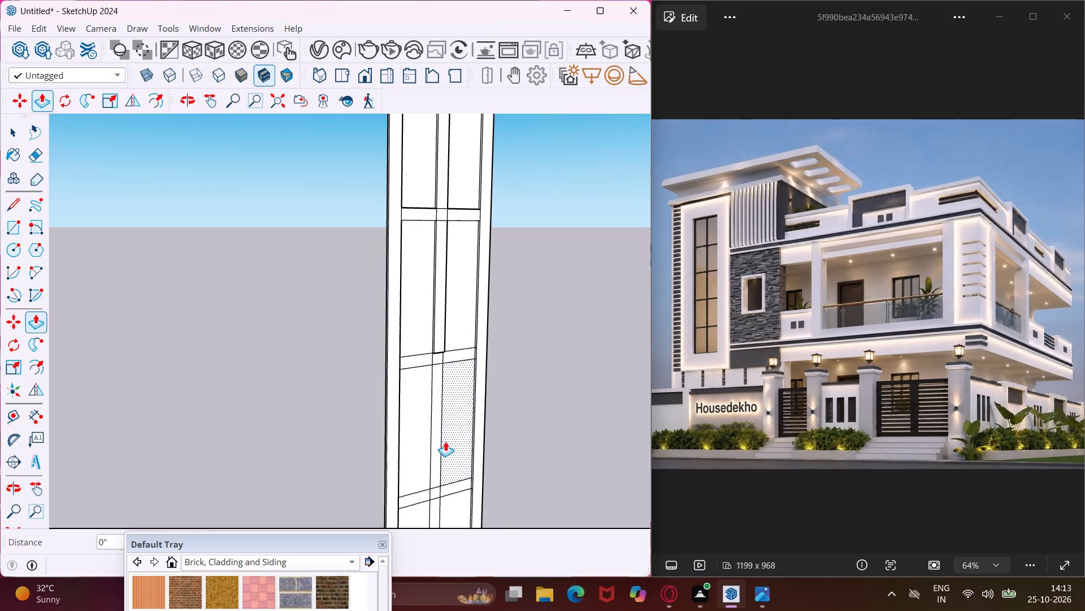
pyautogui.scroll(5, 445, 441)
pyautogui.scroll(5, 435, 301)
pyautogui.doubleClick(435, 301)
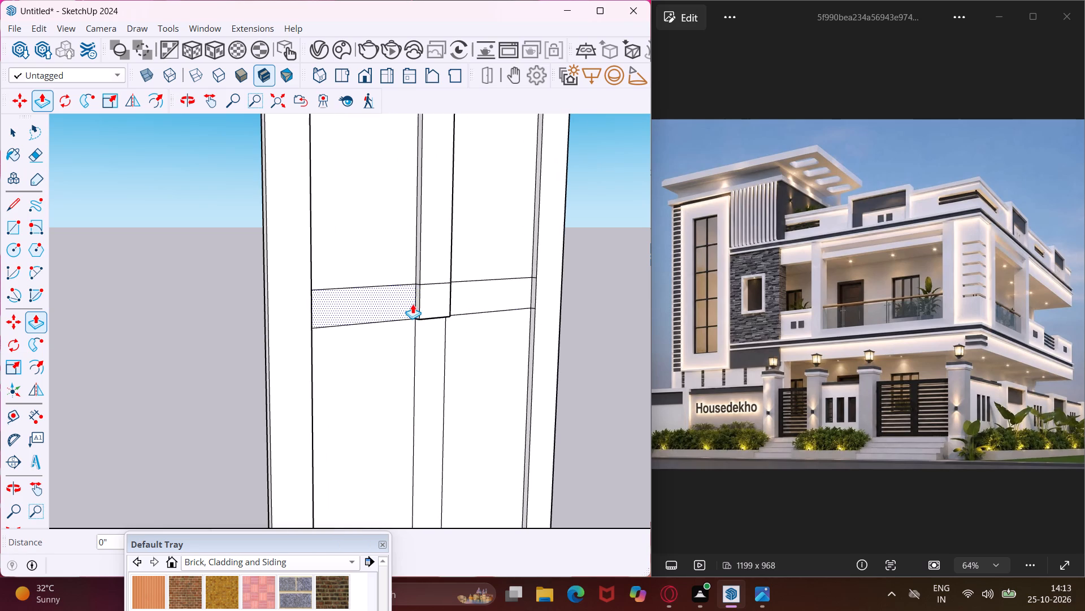
pyautogui.doubleClick(413, 304)
pyautogui.doubleClick(459, 301)
pyautogui.doubleClick(438, 336)
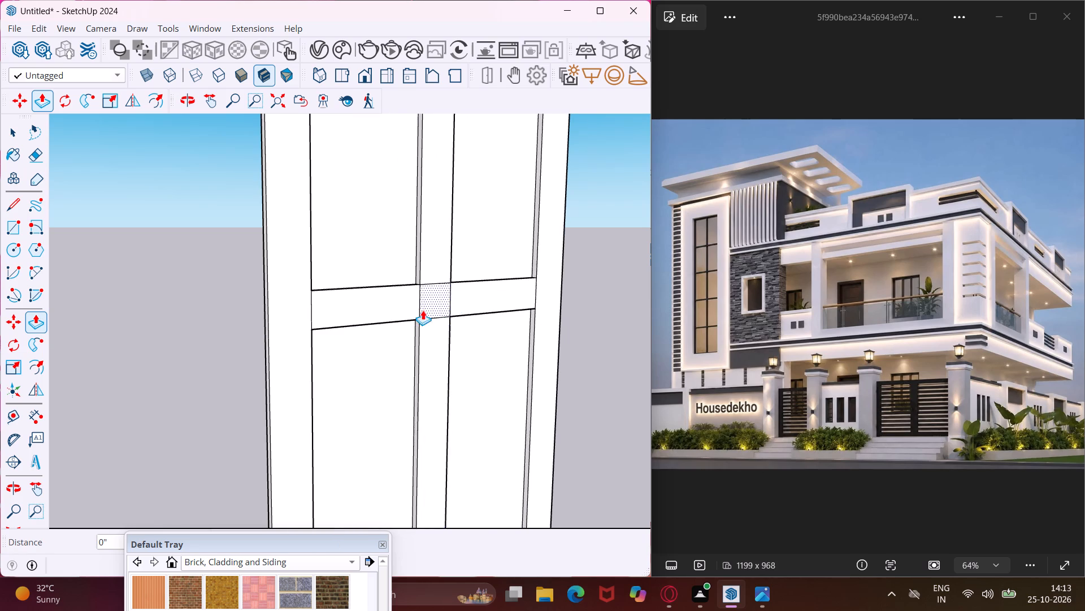
# Push/Pull the lowest crossbar and the mullion segments directly below and above it outward by 1/2".
pyautogui.scroll(-5, 410, 279)
pyautogui.scroll(-20, 409, 253)
pyautogui.scroll(-1, 409, 253)
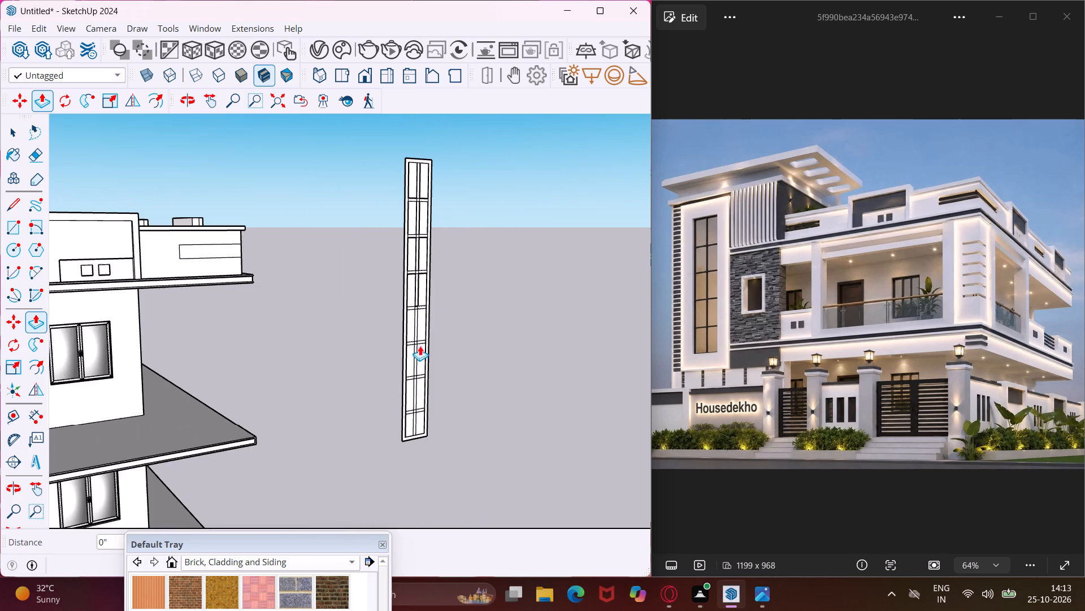
pyautogui.scroll(16, 420, 436)
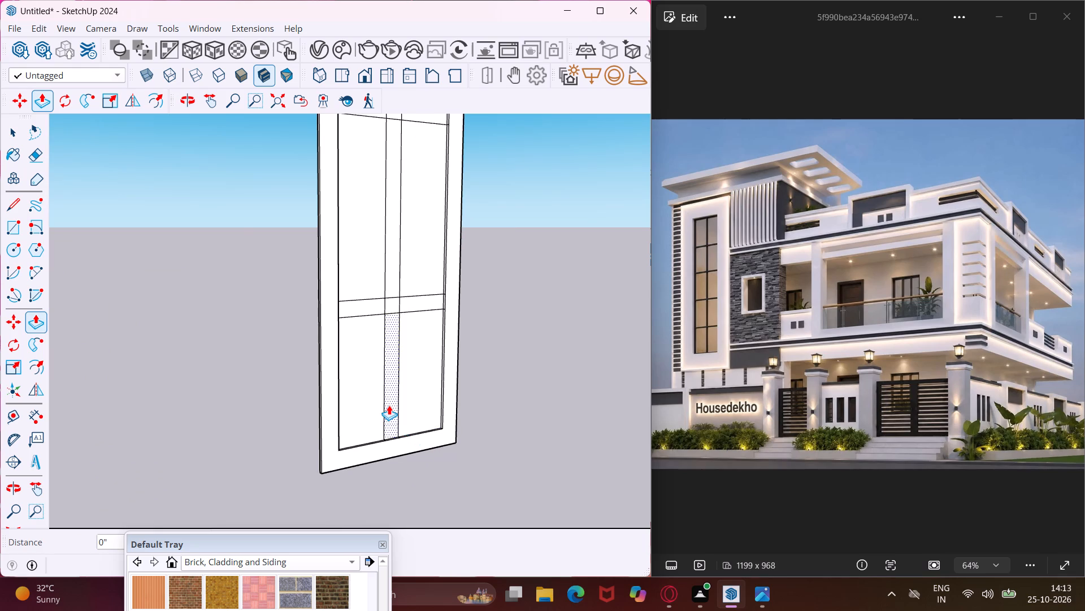
pyautogui.doubleClick(389, 405)
pyautogui.doubleClick(413, 307)
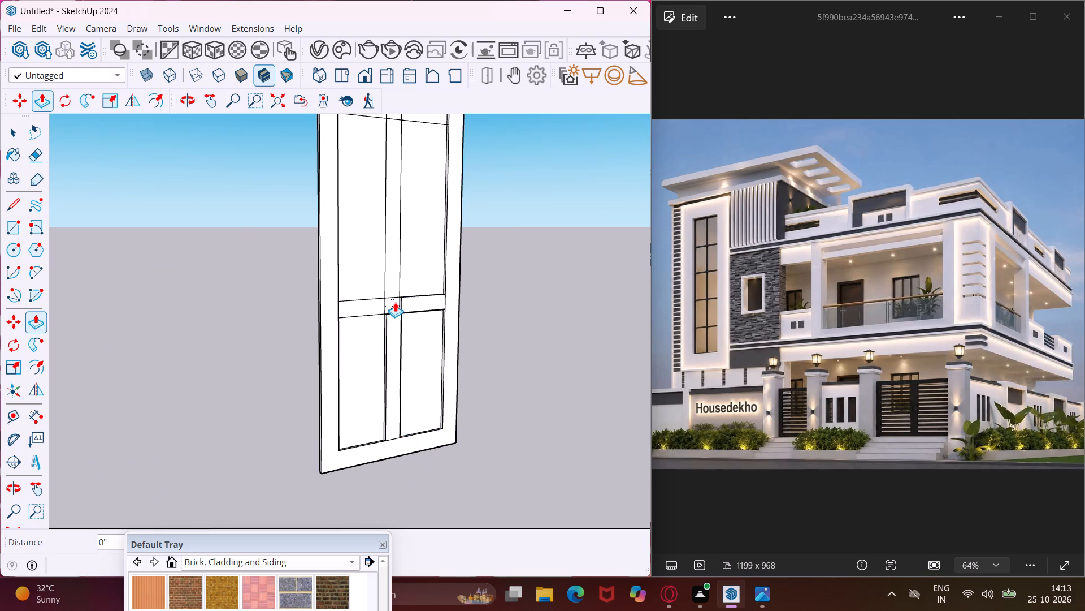
pyautogui.doubleClick(395, 302)
pyautogui.click(373, 304)
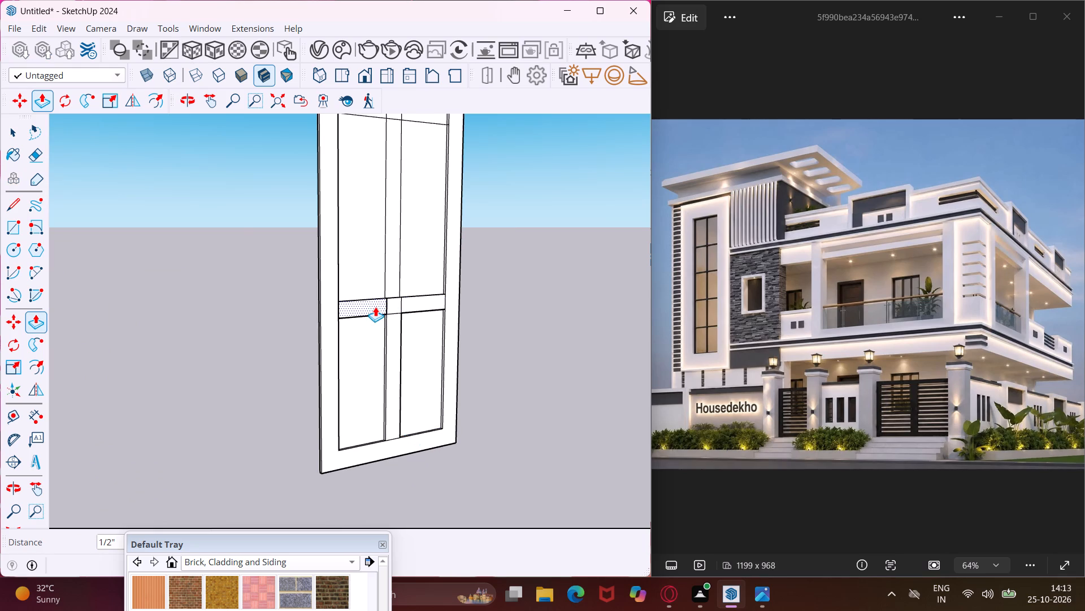
pyautogui.click(398, 300)
pyautogui.doubleClick(393, 274)
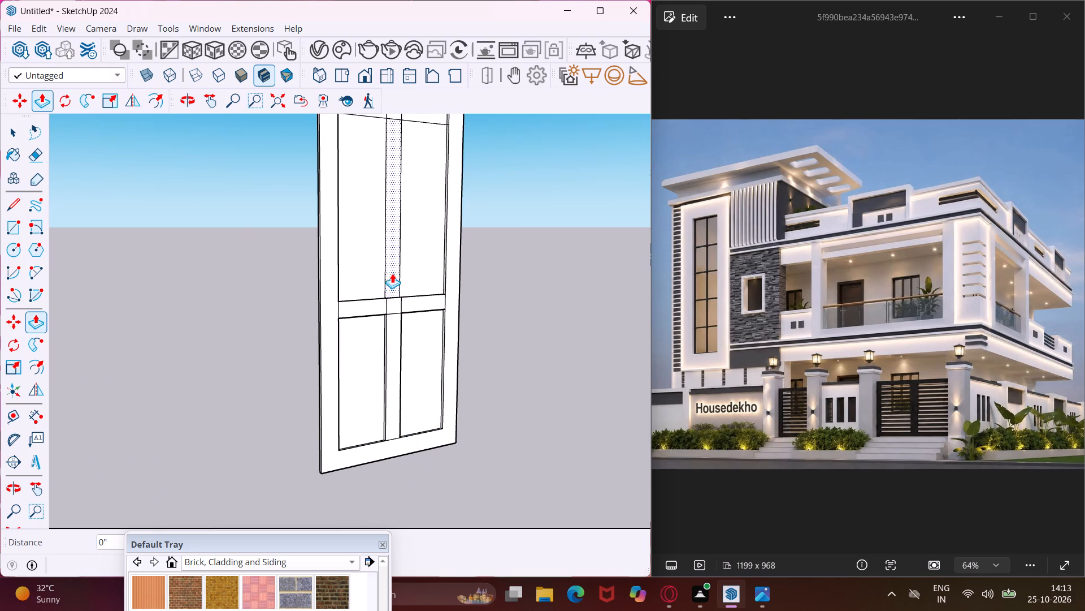
# Raise the second crossbar from the bottom and the mullion segment above it by the same 1/2" Push/Pull.
pyautogui.scroll(-6, 392, 276)
pyautogui.scroll(4, 400, 160)
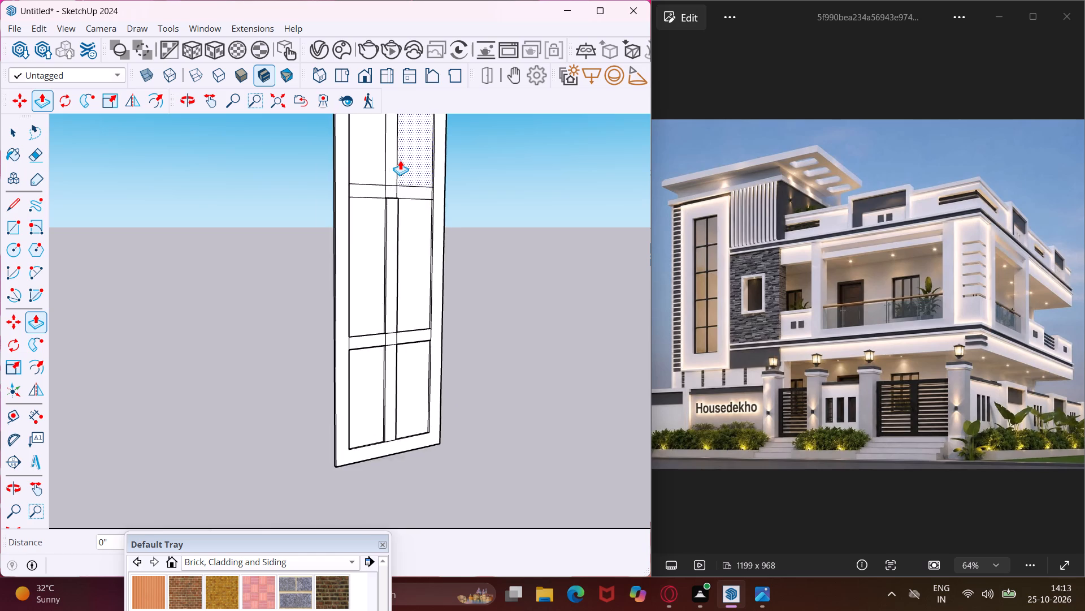
pyautogui.scroll(7, 400, 160)
pyautogui.doubleClick(384, 183)
pyautogui.doubleClick(384, 232)
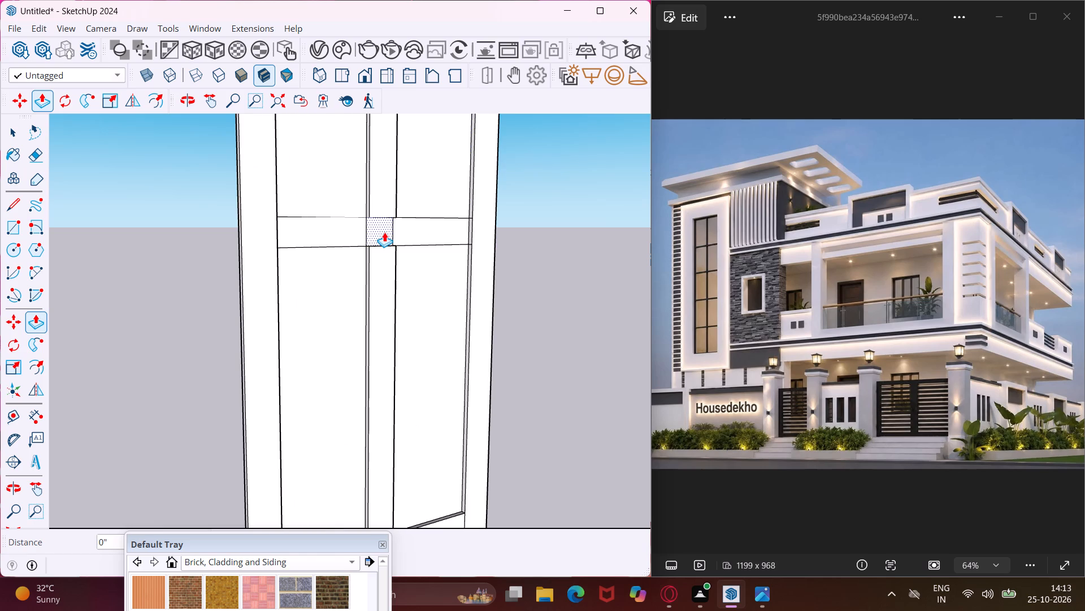
pyautogui.doubleClick(410, 225)
pyautogui.doubleClick(354, 227)
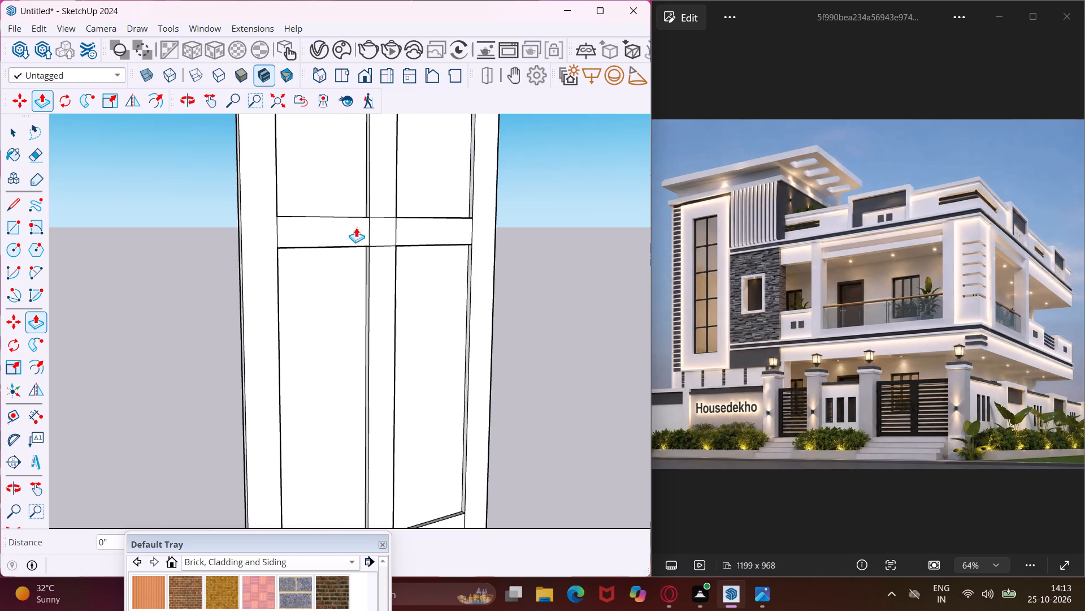
# Raise the third crossbar from the bottom and the mullion segment above it by the same 1/2" Push/Pull.
pyautogui.scroll(-20, 385, 205)
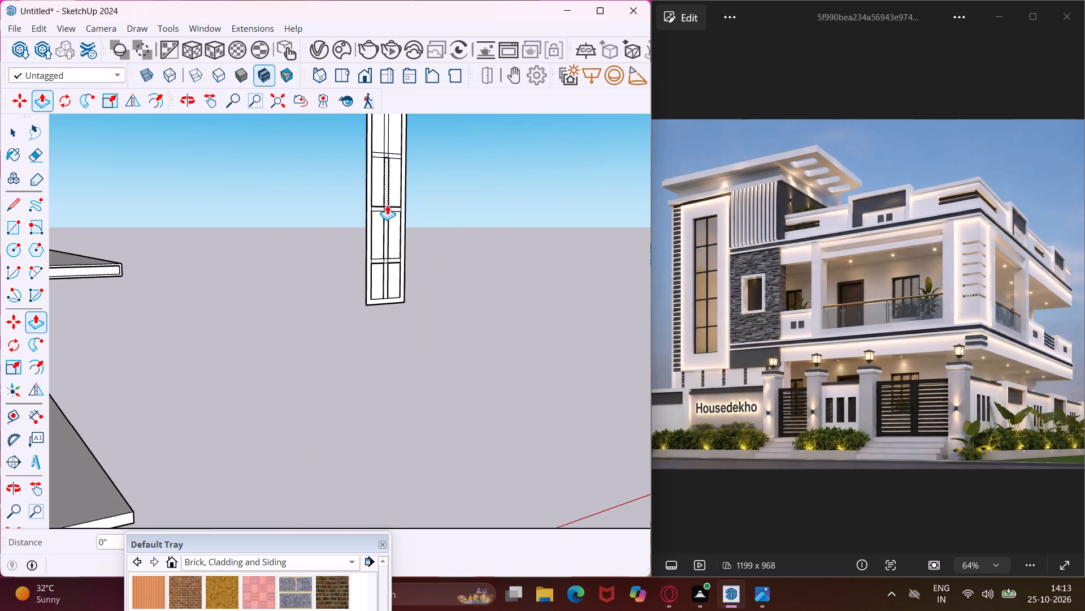
pyautogui.scroll(11, 392, 122)
pyautogui.scroll(3, 329, 211)
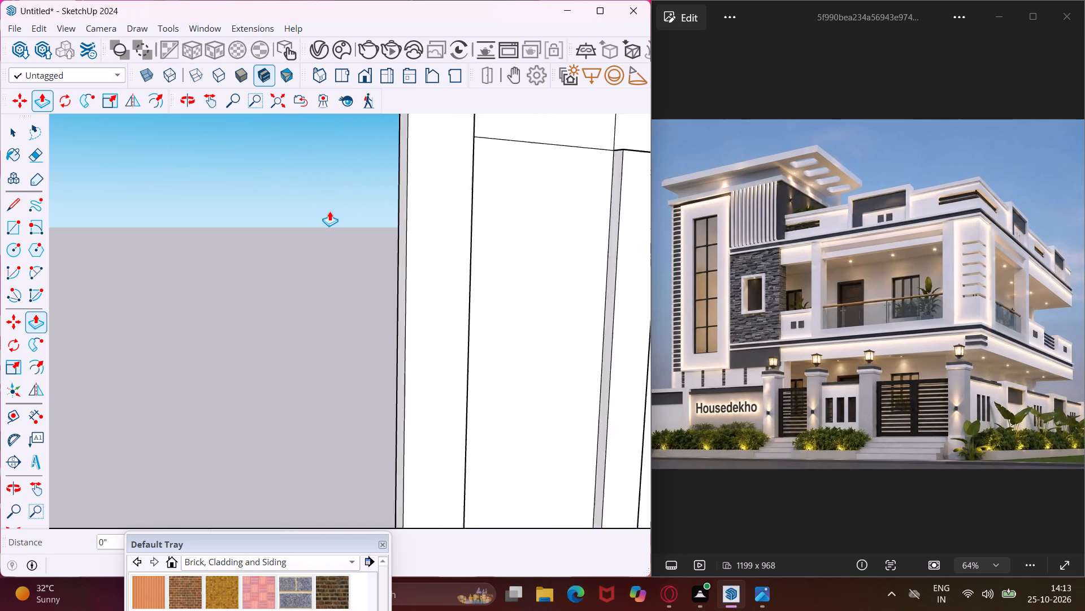
pyautogui.scroll(2, 329, 211)
pyautogui.scroll(-8, 445, 144)
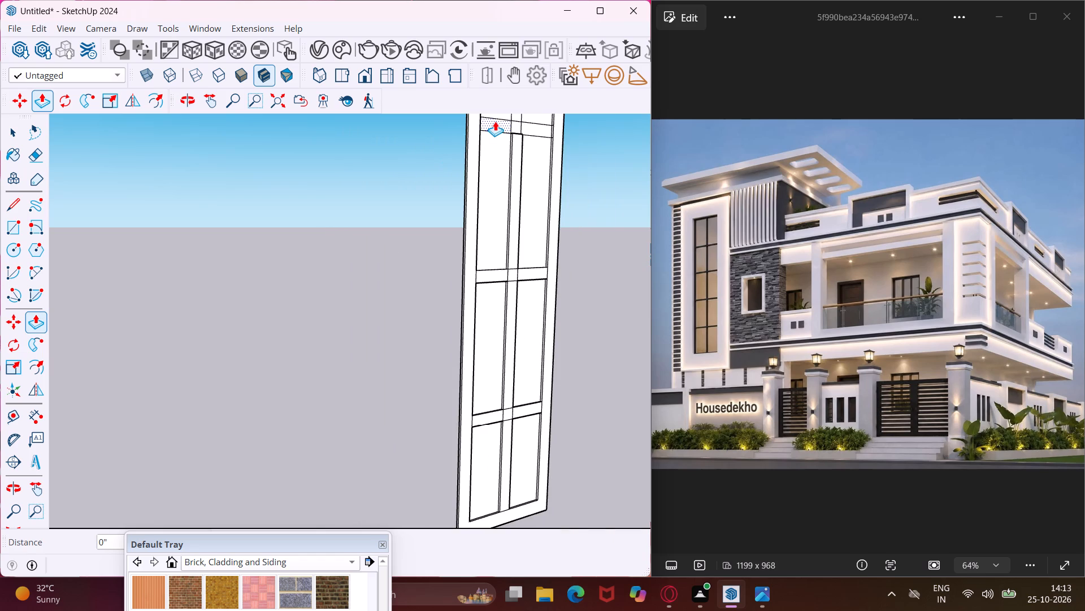
pyautogui.doubleClick(495, 121)
pyautogui.scroll(4, 521, 123)
pyautogui.doubleClick(521, 123)
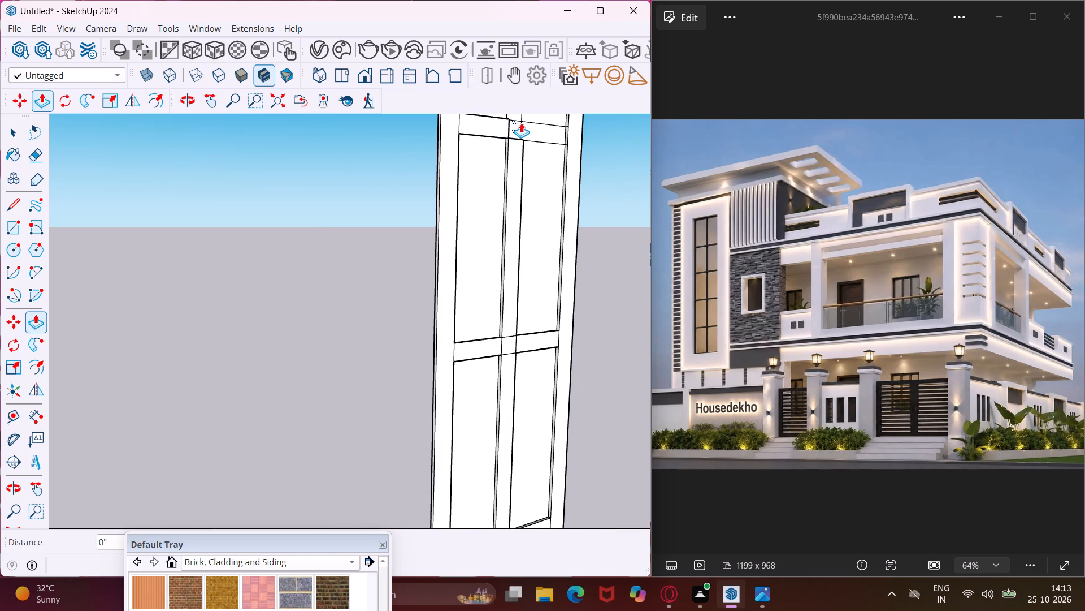
pyautogui.doubleClick(531, 123)
pyautogui.moveTo(531, 124); pyautogui.dragTo(475, 208, button='middle')
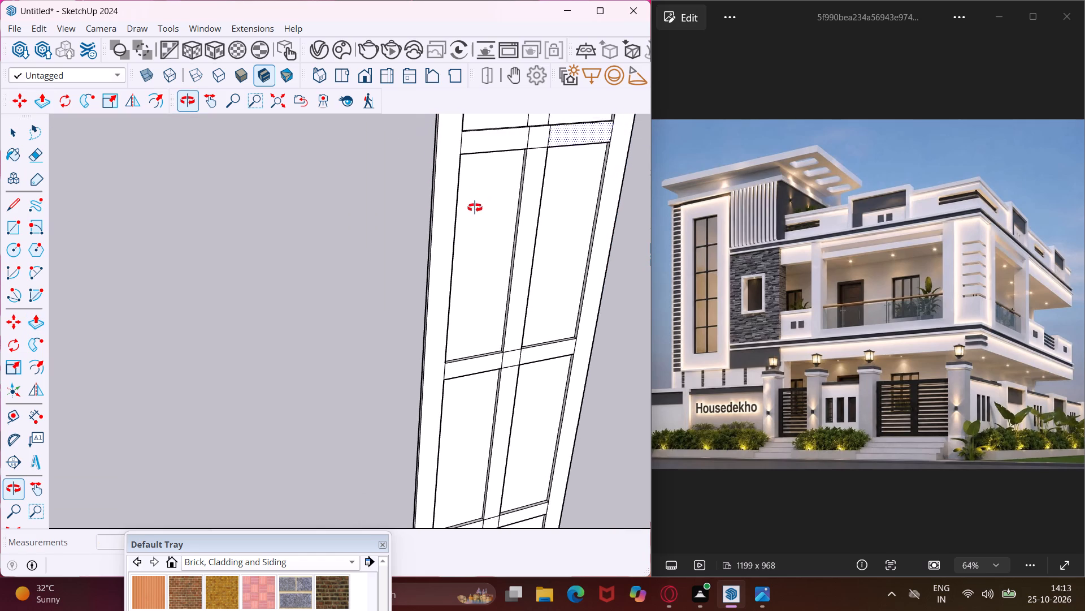
pyautogui.moveTo(475, 208); pyautogui.dragTo(471, 247, button='middle')
pyautogui.doubleClick(544, 133)
# Push/Pull the remaining flat middle crossbar, including its mullion intersection, outward until it is flush with the raised mullion.
pyautogui.scroll(-9, 504, 169)
pyautogui.scroll(-15, 501, 170)
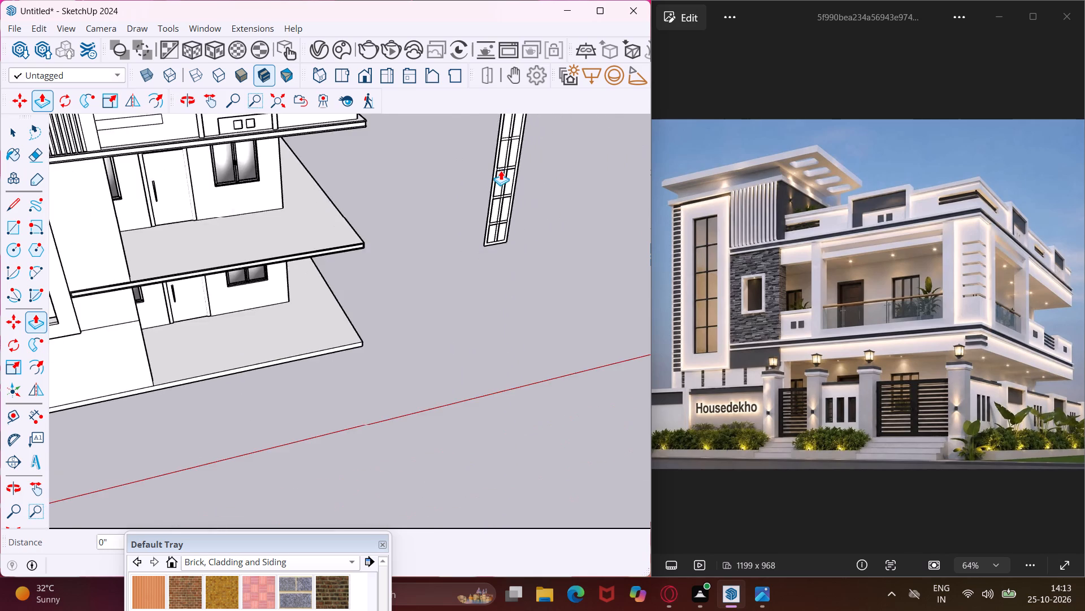
pyautogui.scroll(-3, 501, 170)
pyautogui.scroll(16, 520, 135)
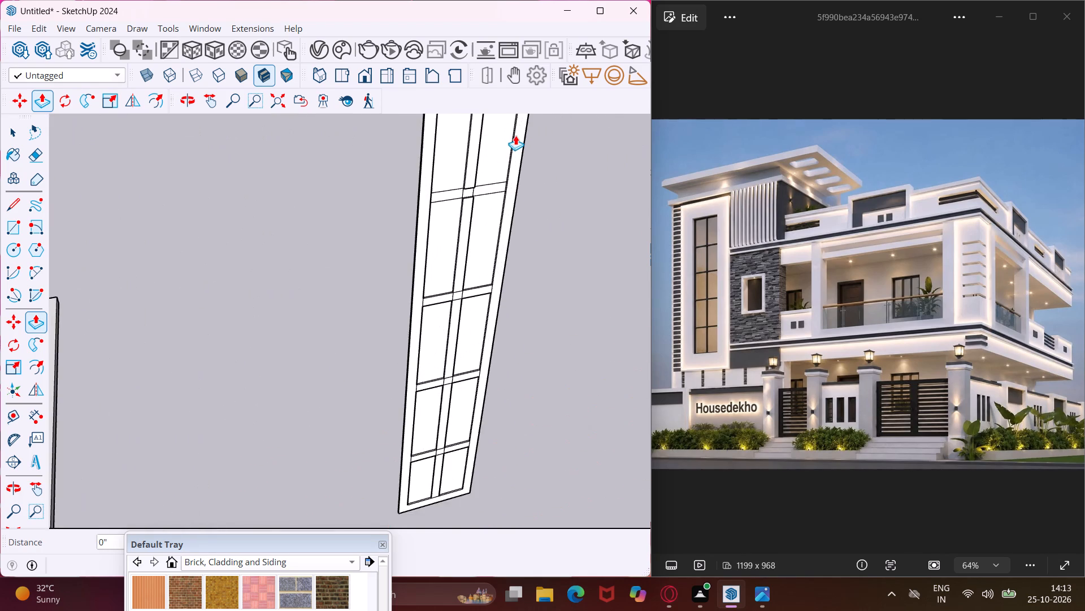
pyautogui.scroll(11, 515, 135)
pyautogui.doubleClick(405, 279)
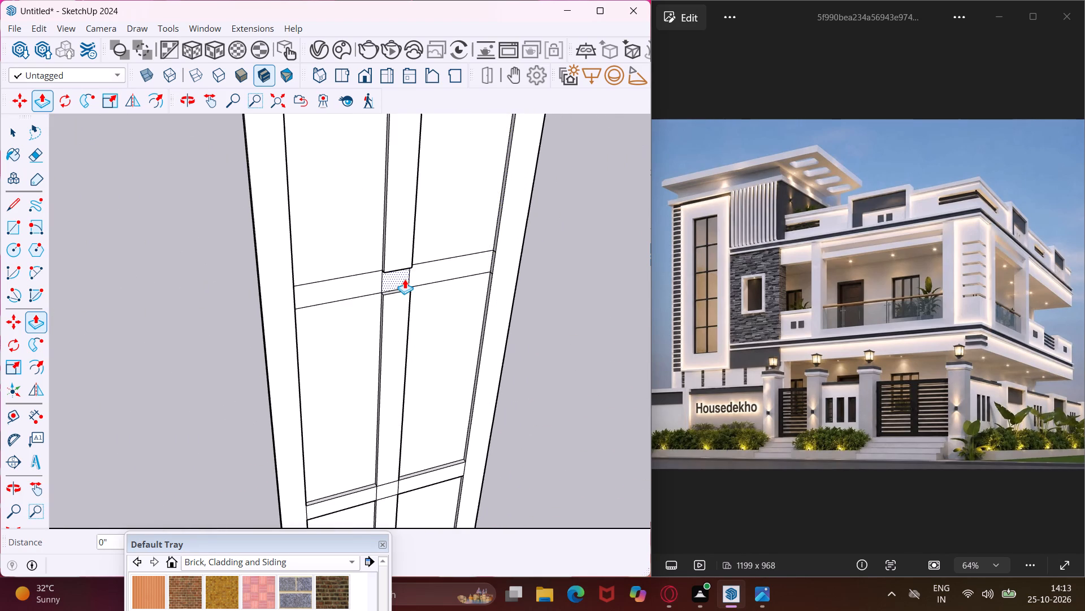
pyautogui.click(432, 270)
pyautogui.click(432, 270)
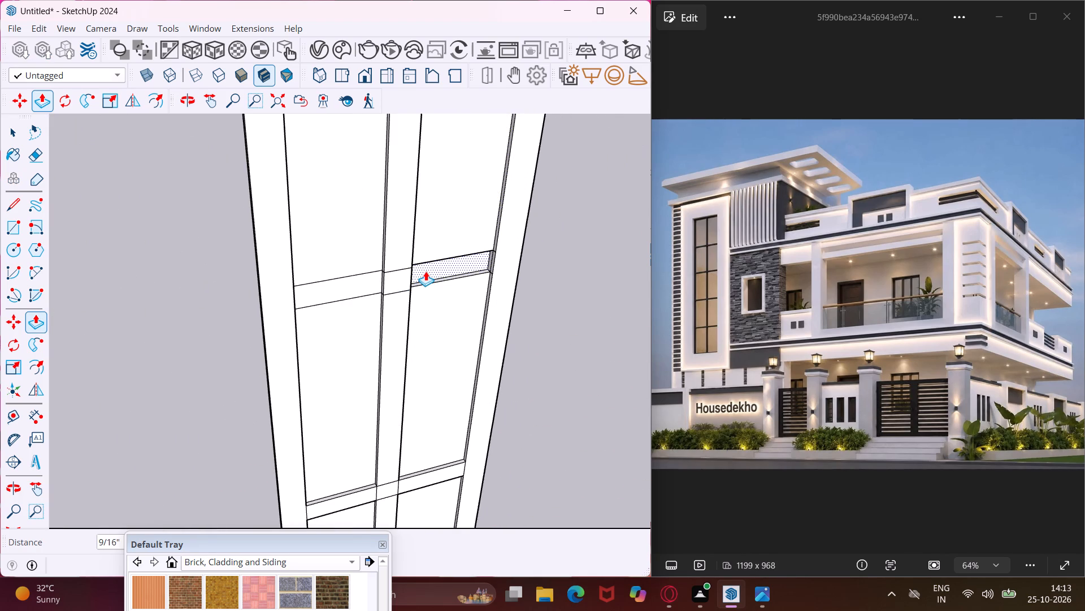
pyautogui.click(407, 286)
pyautogui.doubleClick(364, 282)
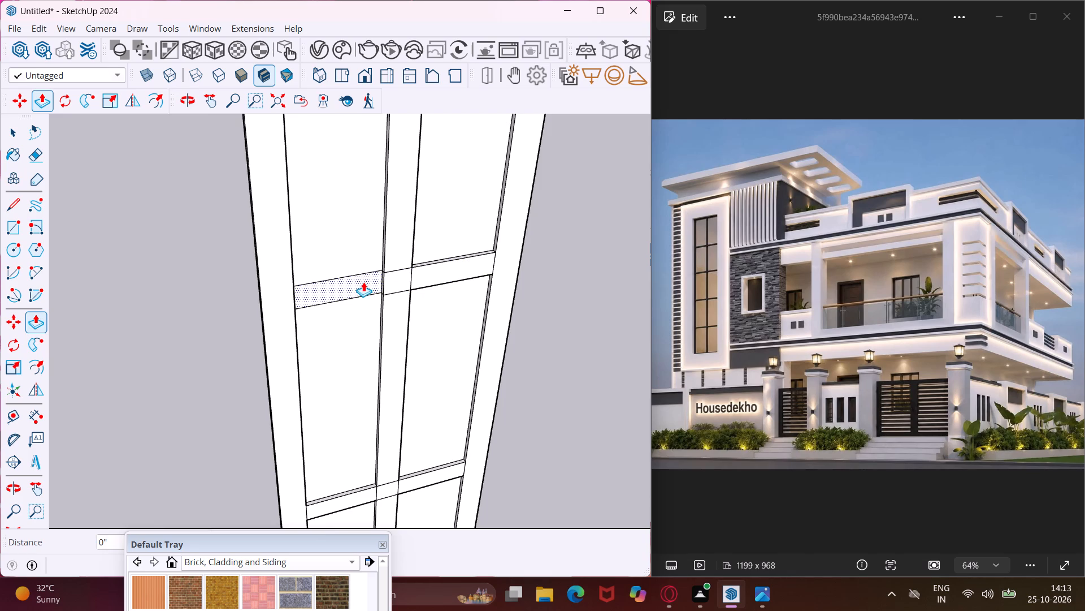
# Push/Pull the tall window panel's outer frame outward on the back side, repeating the last distance.
pyautogui.scroll(-14, 383, 282)
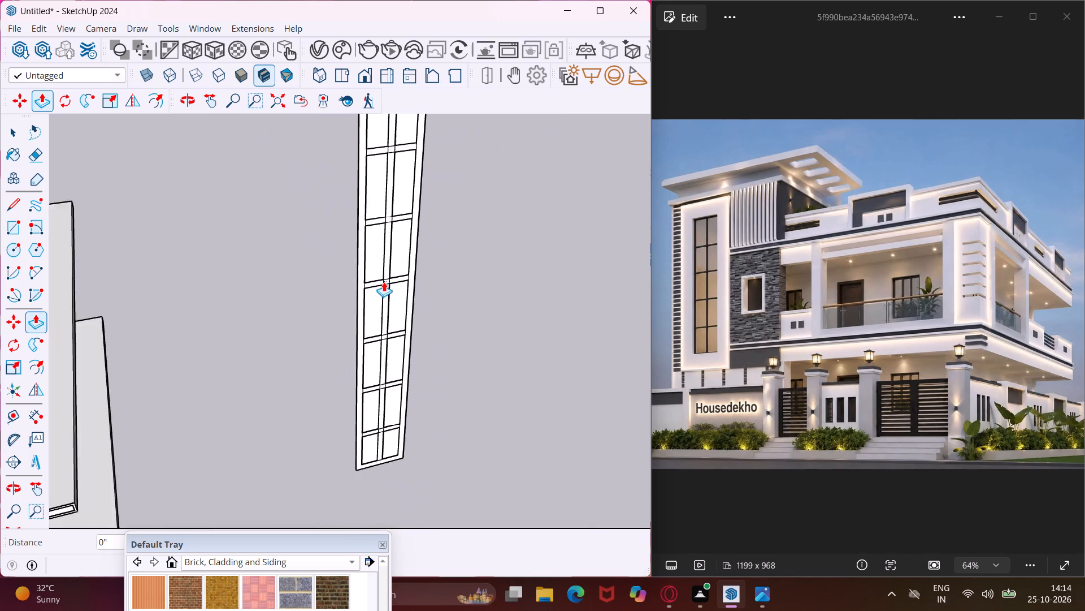
pyautogui.scroll(-8, 384, 282)
pyautogui.moveTo(460, 188); pyautogui.dragTo(166, 298, button='middle')
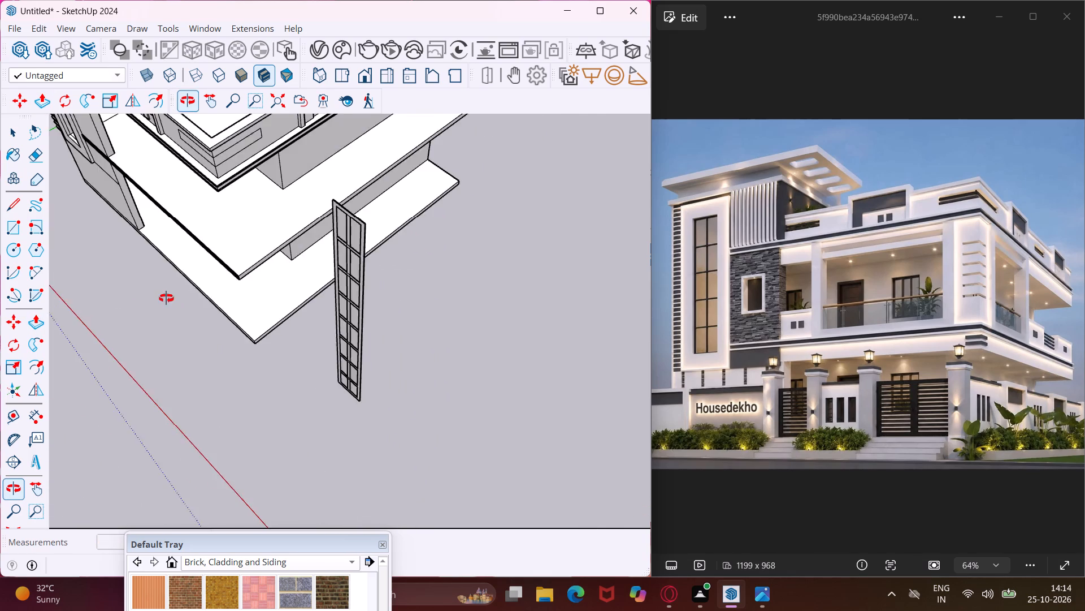
pyautogui.moveTo(166, 298); pyautogui.dragTo(0, 238, button='middle')
pyautogui.moveTo(358, 290); pyautogui.dragTo(190, 283, button='middle')
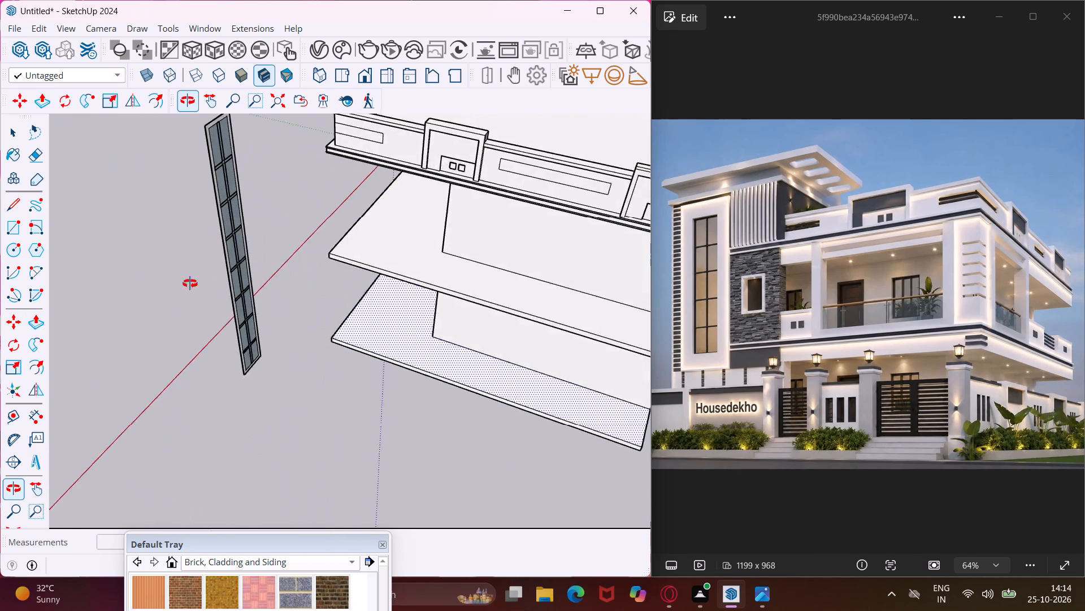
pyautogui.moveTo(190, 283); pyautogui.dragTo(97, 285, button='middle')
pyautogui.scroll(8, 214, 300)
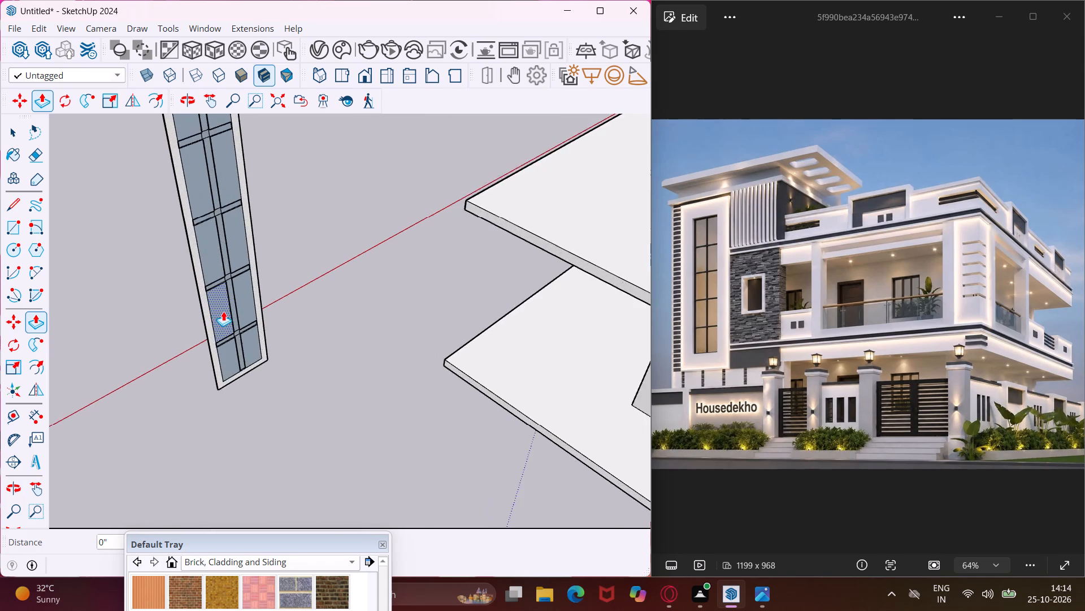
pyautogui.scroll(9, 223, 311)
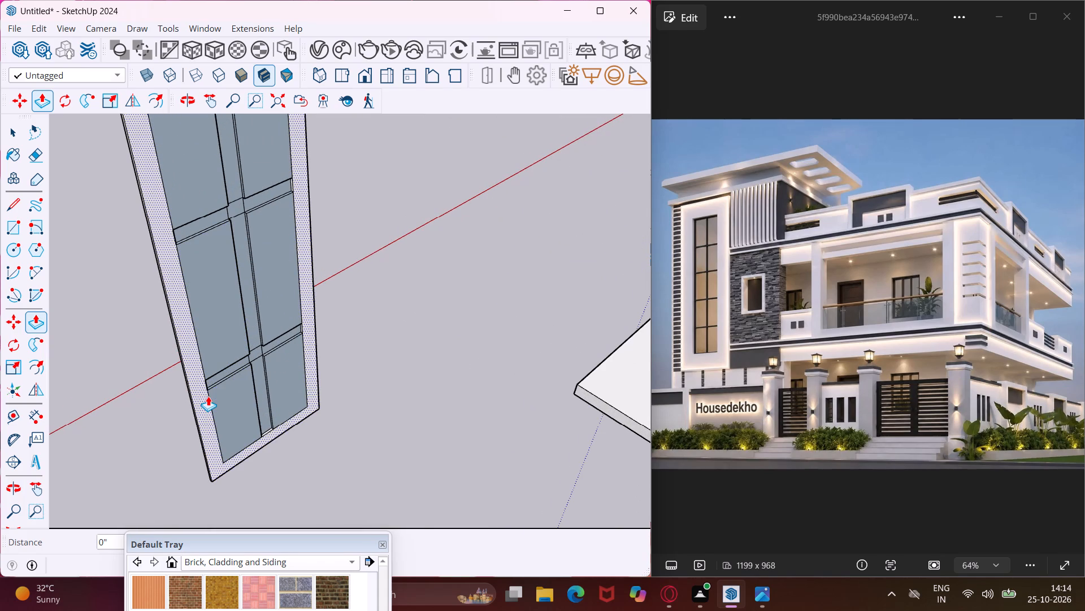
pyautogui.doubleClick(208, 396)
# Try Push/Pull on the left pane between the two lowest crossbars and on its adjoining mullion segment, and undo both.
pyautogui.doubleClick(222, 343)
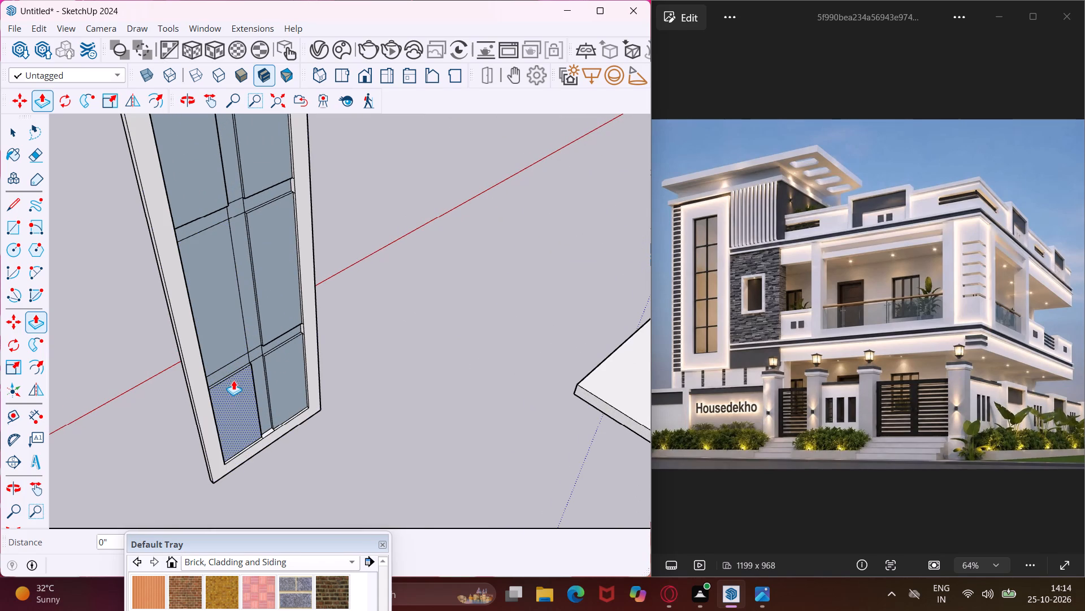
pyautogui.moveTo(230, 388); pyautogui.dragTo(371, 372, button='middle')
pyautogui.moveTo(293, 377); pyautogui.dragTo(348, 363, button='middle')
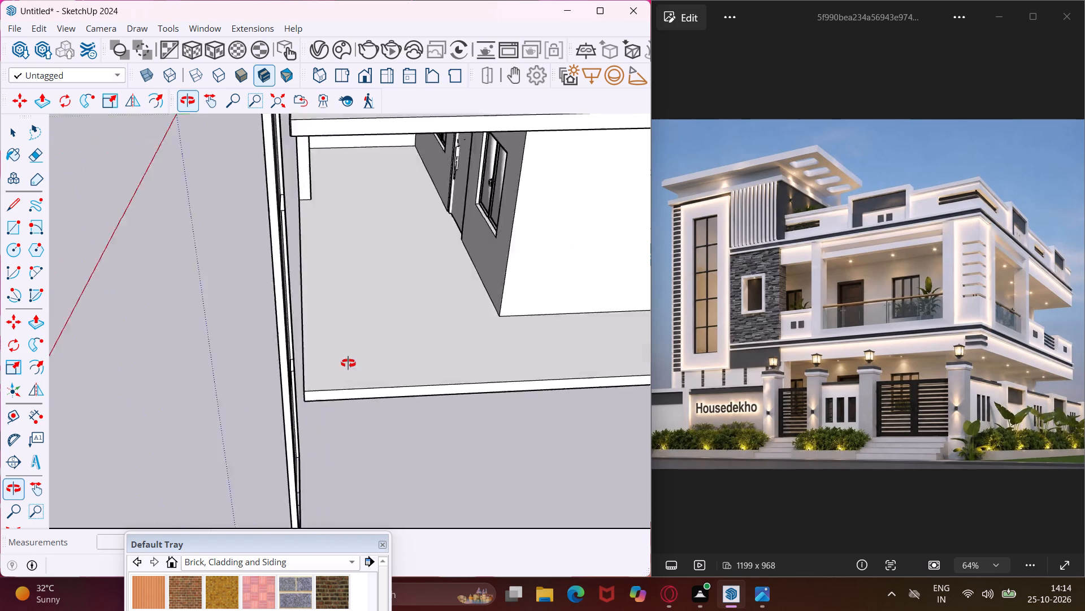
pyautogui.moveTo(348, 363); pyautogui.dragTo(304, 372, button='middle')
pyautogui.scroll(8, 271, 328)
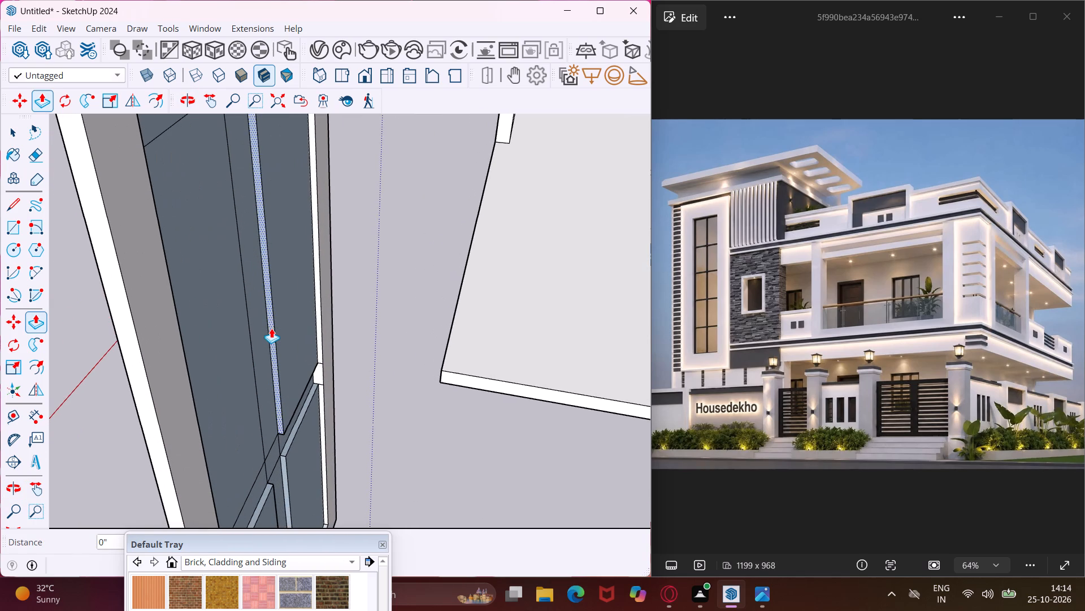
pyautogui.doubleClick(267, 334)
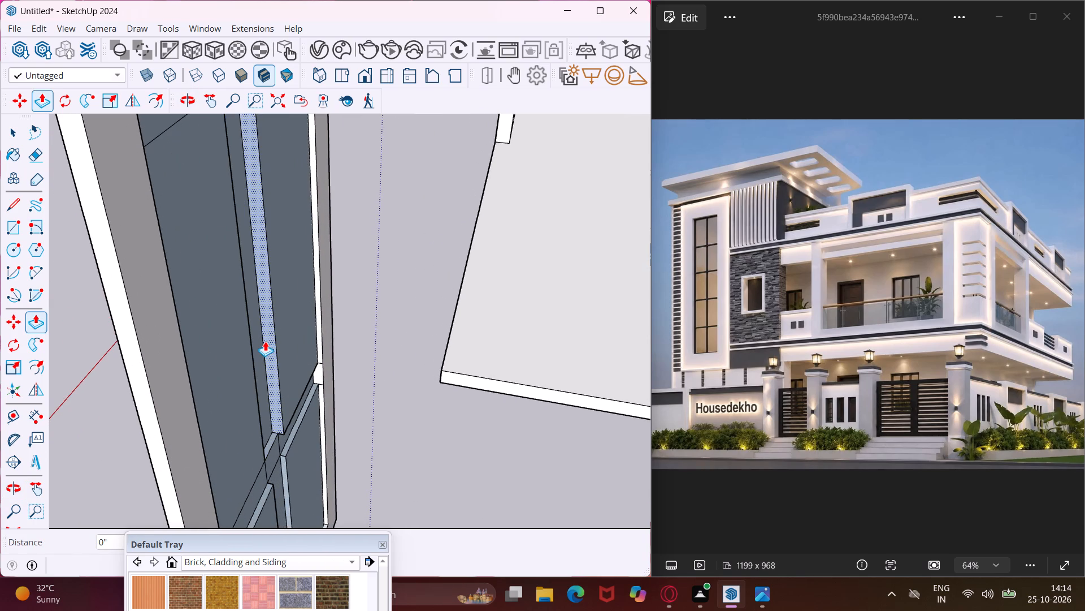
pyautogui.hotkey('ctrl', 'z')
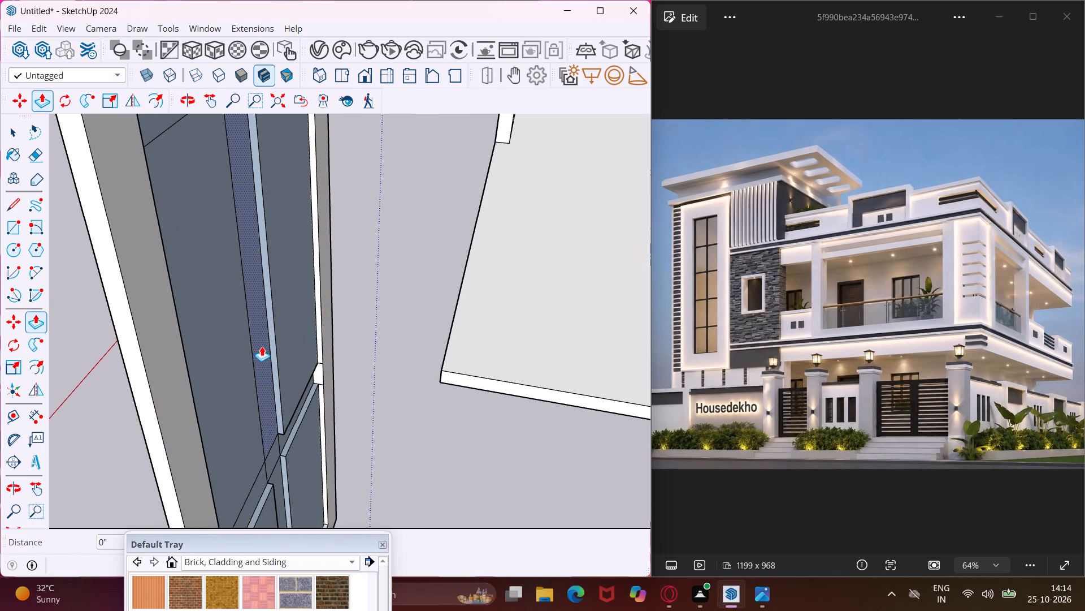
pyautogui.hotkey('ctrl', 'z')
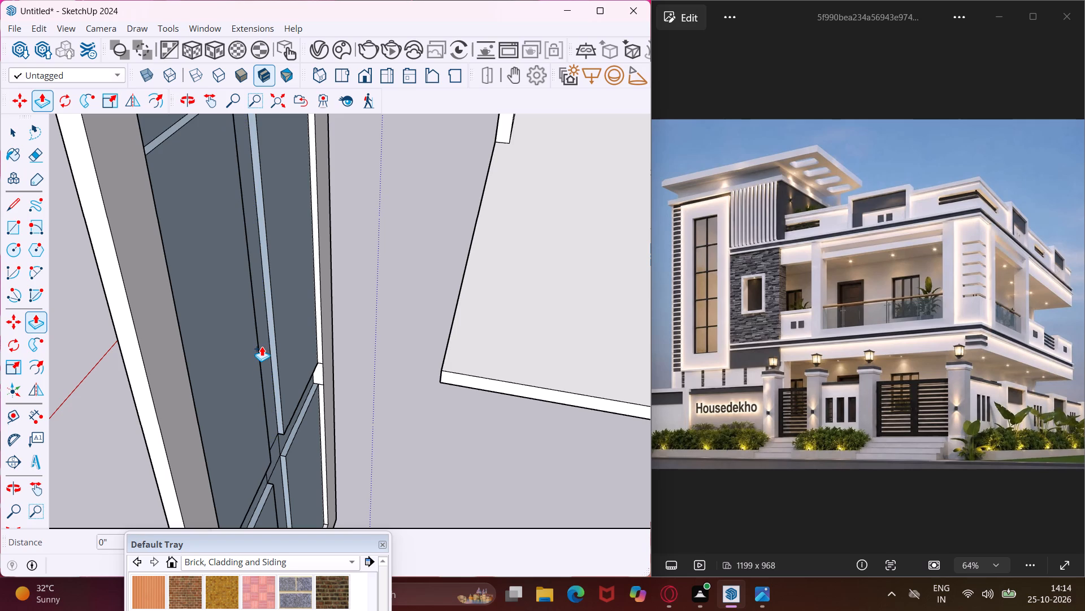
# Push/Pull the second crossbar from the bottom, including its mullion intersection, and the mullion segment below it outward by 1/2".
pyautogui.scroll(-5, 261, 346)
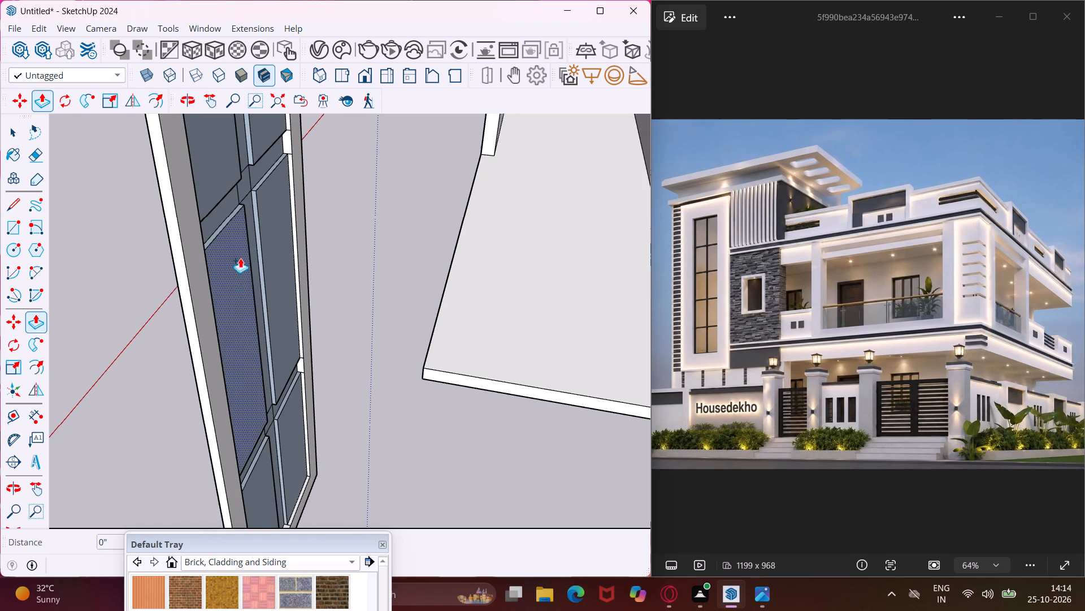
pyautogui.scroll(4, 237, 194)
pyautogui.click(232, 199)
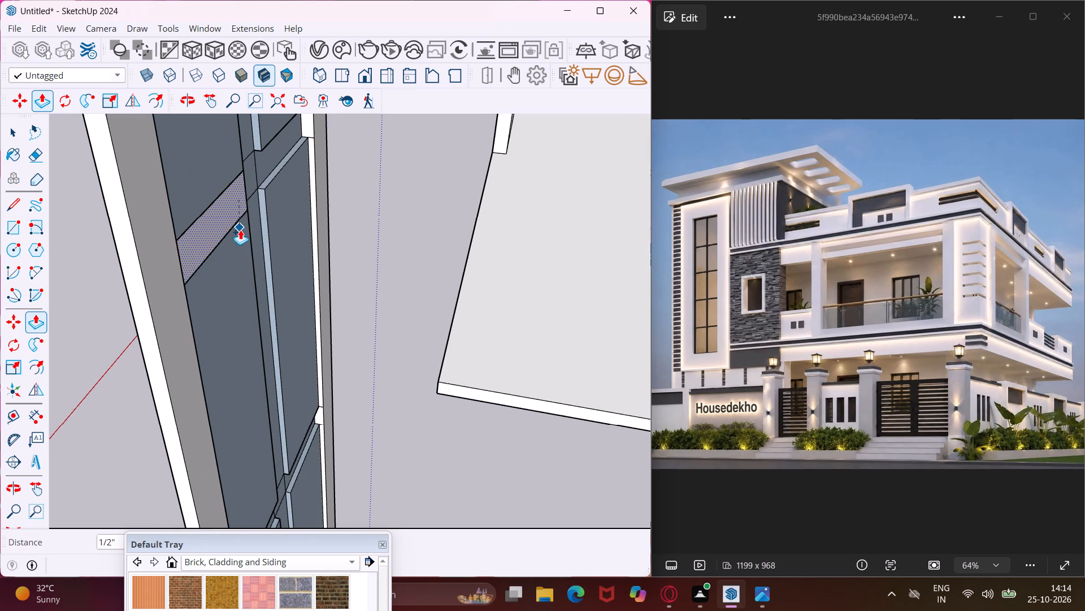
pyautogui.click(241, 231)
pyautogui.click(253, 176)
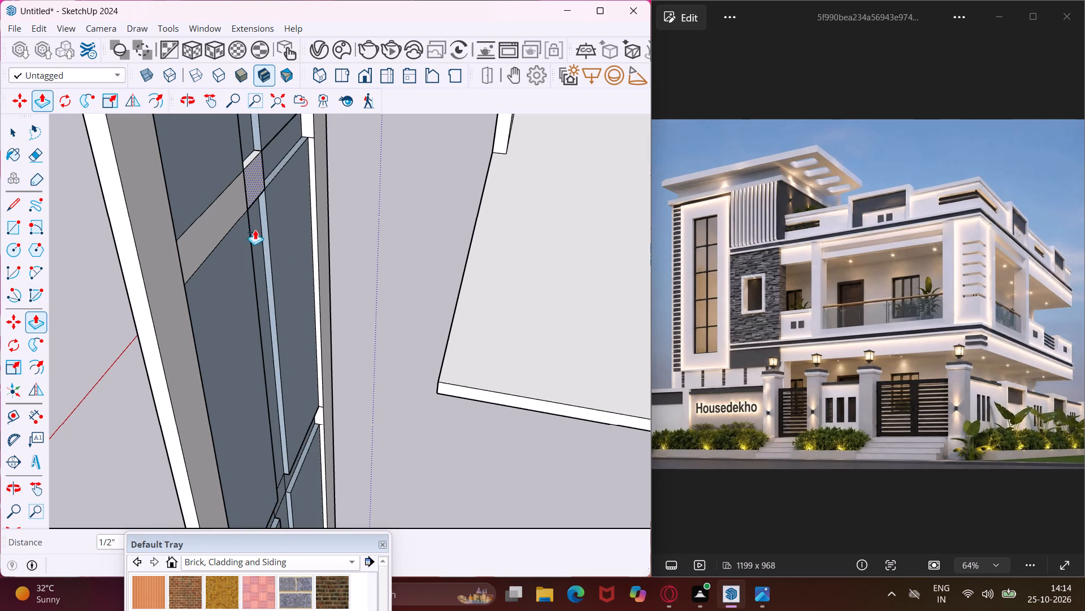
pyautogui.click(244, 261)
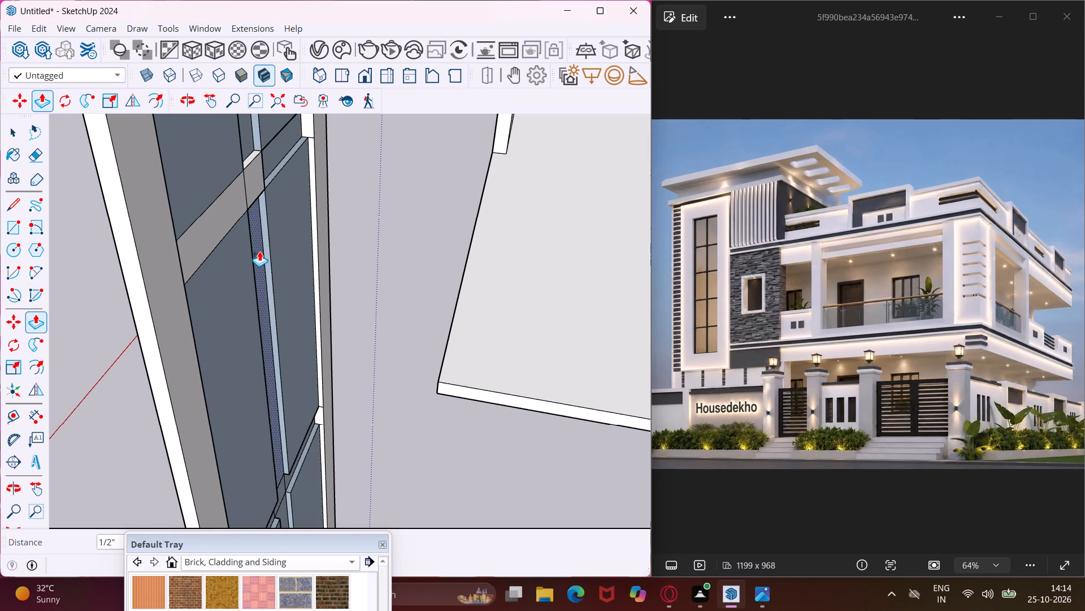
pyautogui.click(259, 251)
pyautogui.click(253, 281)
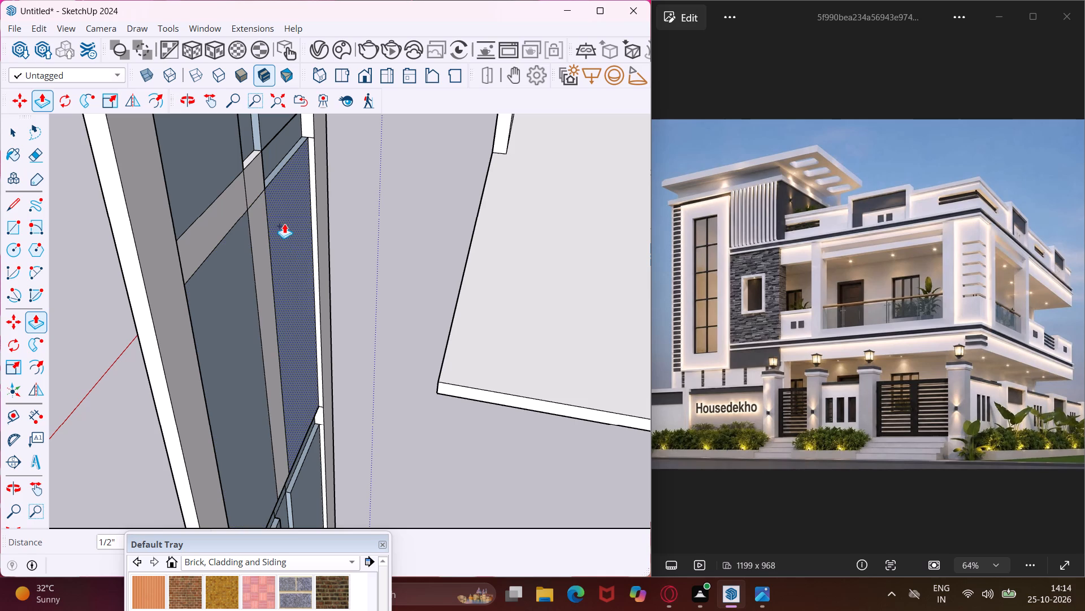
pyautogui.click(276, 156)
pyautogui.click(289, 195)
# Push/Pull the lowest crossbar, including its mullion intersection, and the mullion segment below it outward by the same 1/2".
pyautogui.scroll(-3, 314, 326)
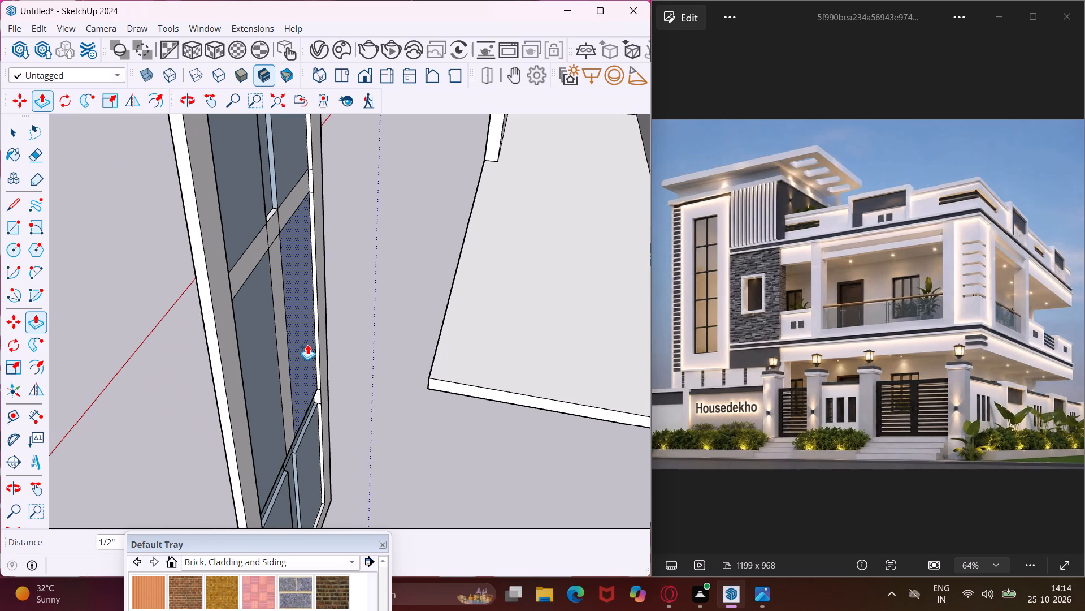
pyautogui.moveTo(299, 445); pyautogui.dragTo(381, 210, button='middle')
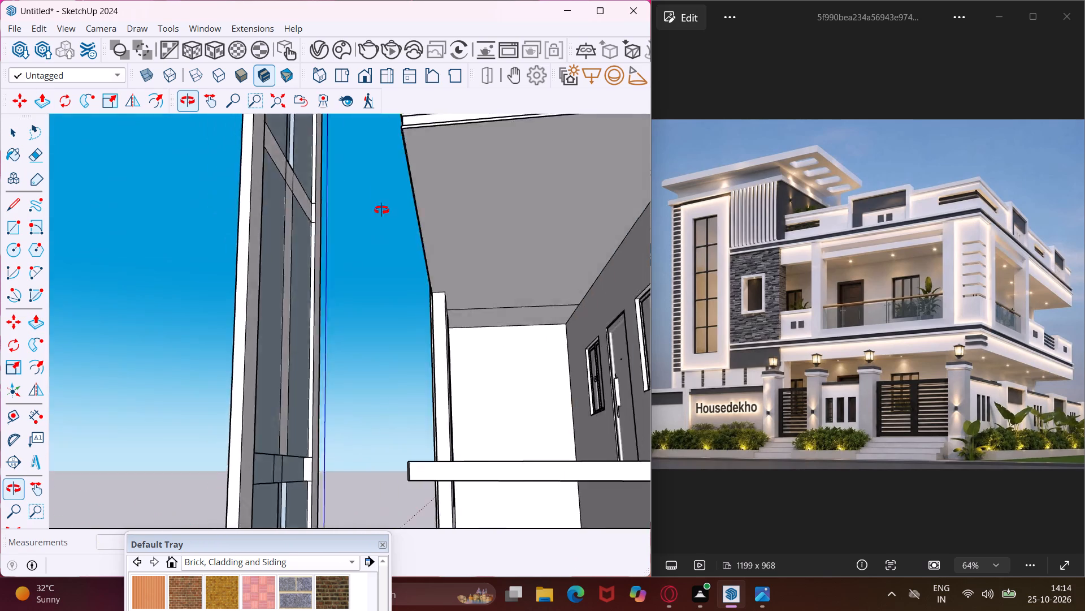
pyautogui.moveTo(381, 210); pyautogui.dragTo(234, 289, button='middle')
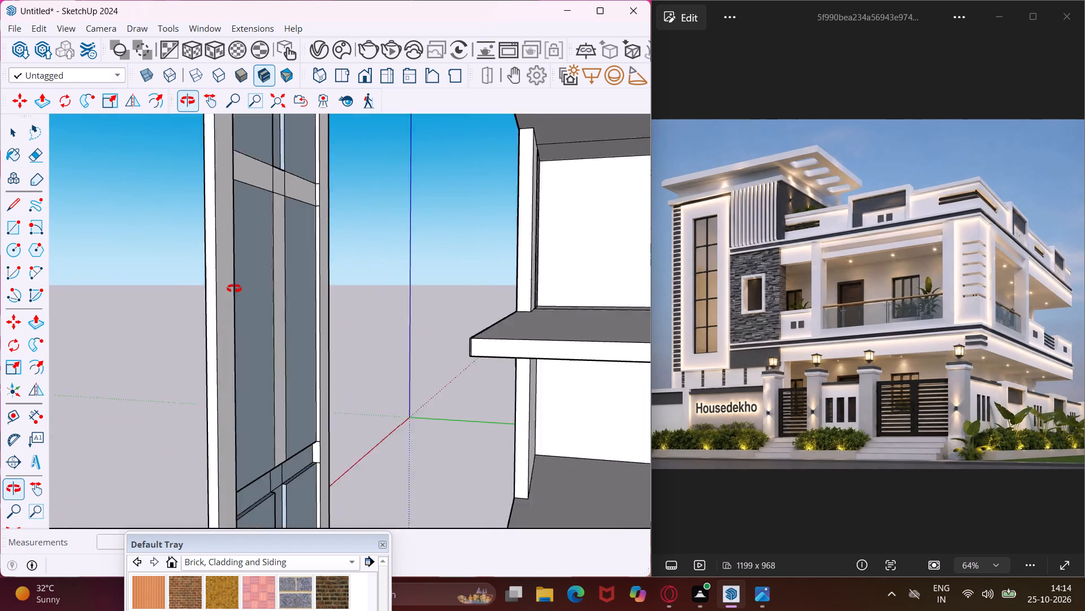
pyautogui.moveTo(234, 289); pyautogui.dragTo(233, 289, button='middle')
pyautogui.scroll(-3, 233, 289)
pyautogui.scroll(3, 250, 436)
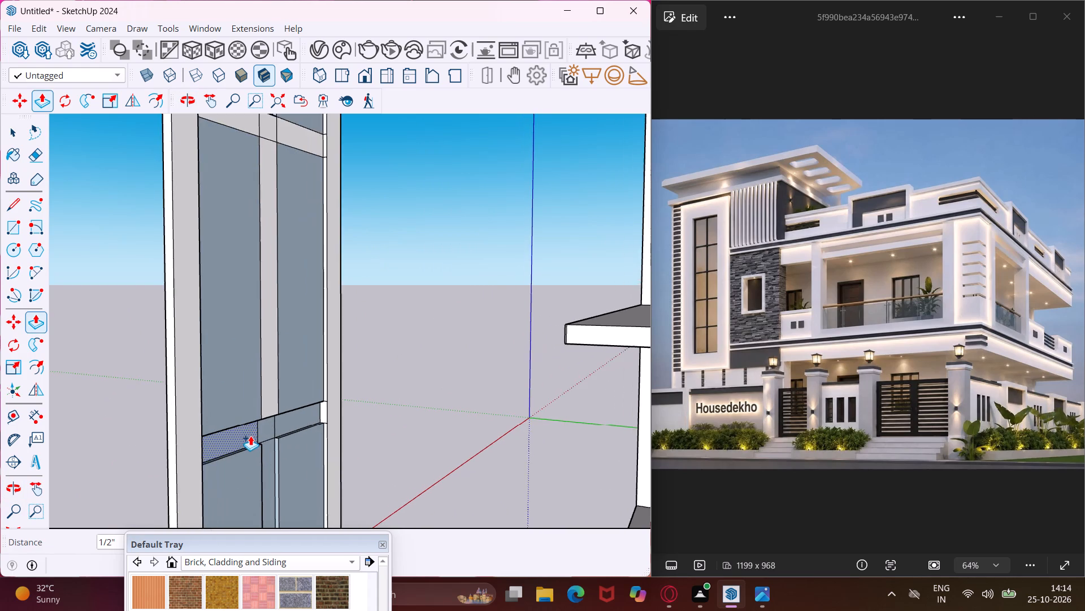
pyautogui.scroll(4, 250, 436)
pyautogui.click(250, 436)
pyautogui.click(258, 464)
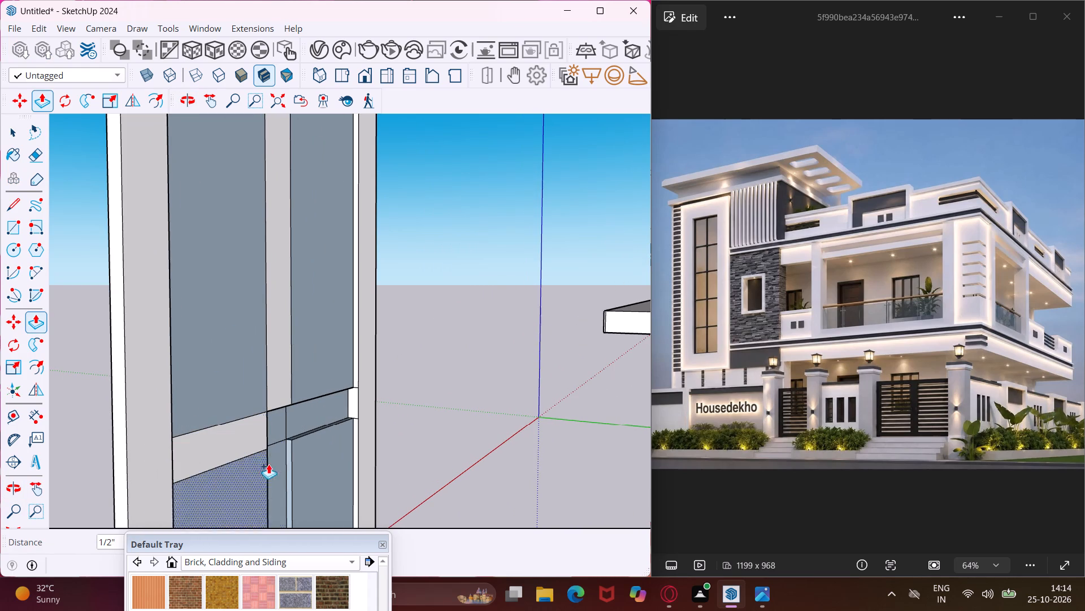
pyautogui.click(284, 428)
pyautogui.click(268, 464)
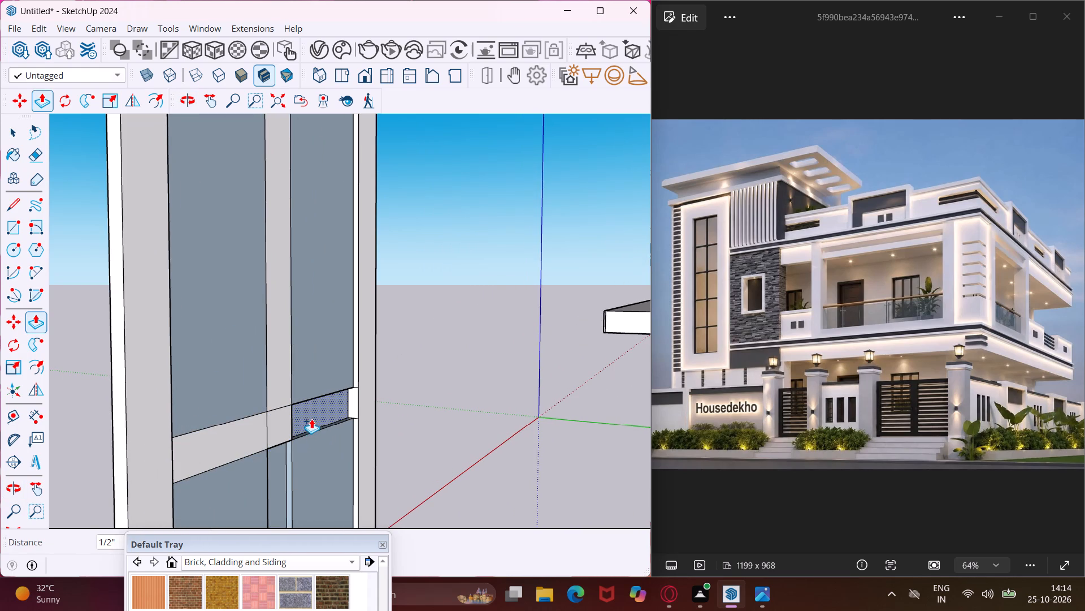
pyautogui.click(311, 419)
pyautogui.click(316, 439)
pyautogui.click(281, 475)
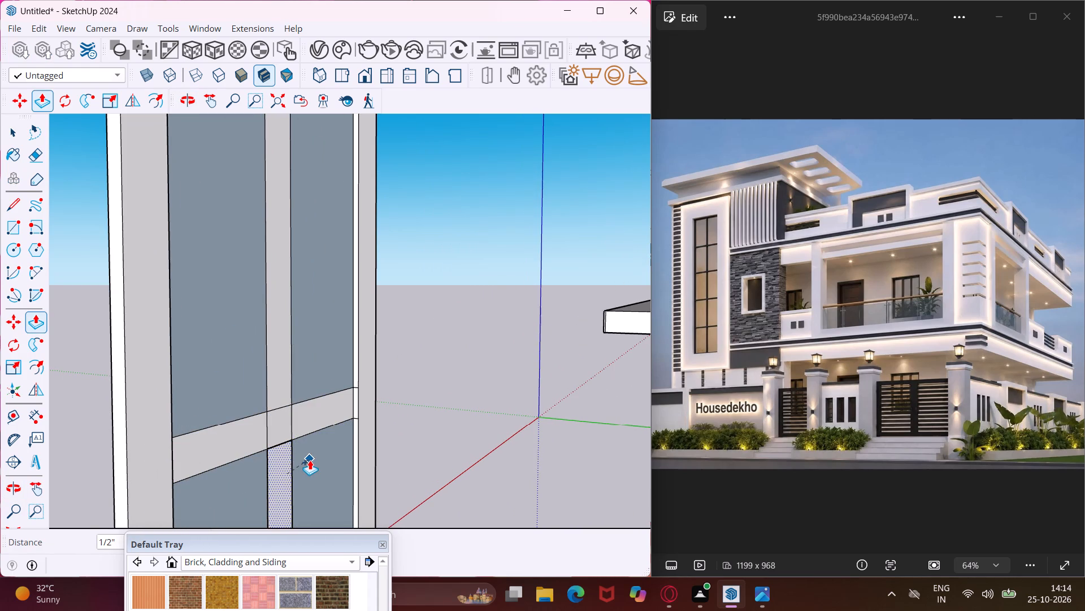
pyautogui.click(310, 460)
# Push/Pull the topmost mullion segment outward by 1/2" and bring the pane on its right flush with it.
pyautogui.scroll(-16, 258, 442)
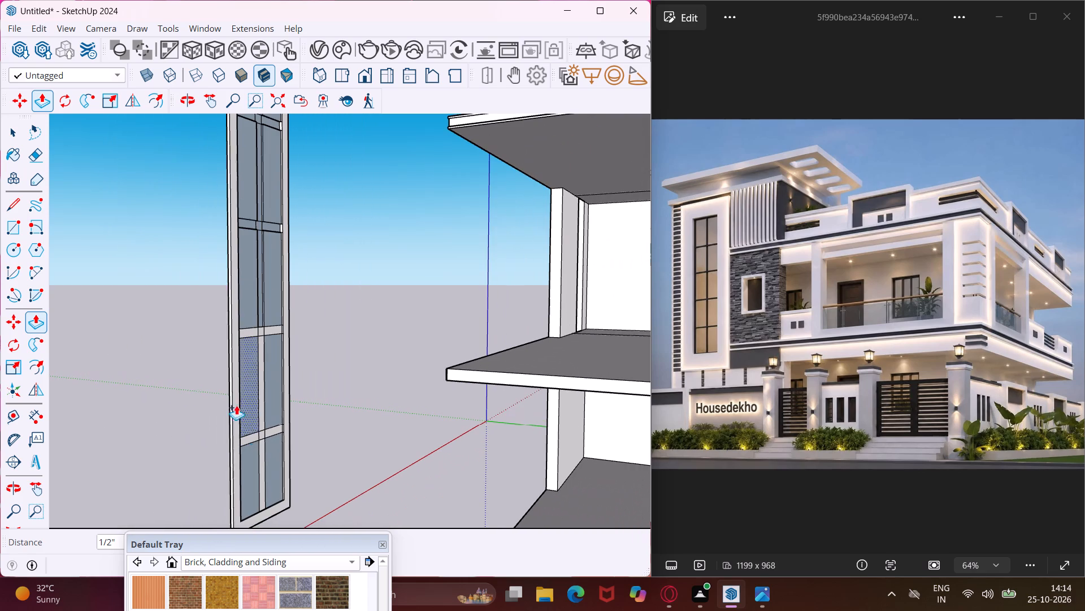
pyautogui.moveTo(276, 140); pyautogui.dragTo(306, 434, button='middle')
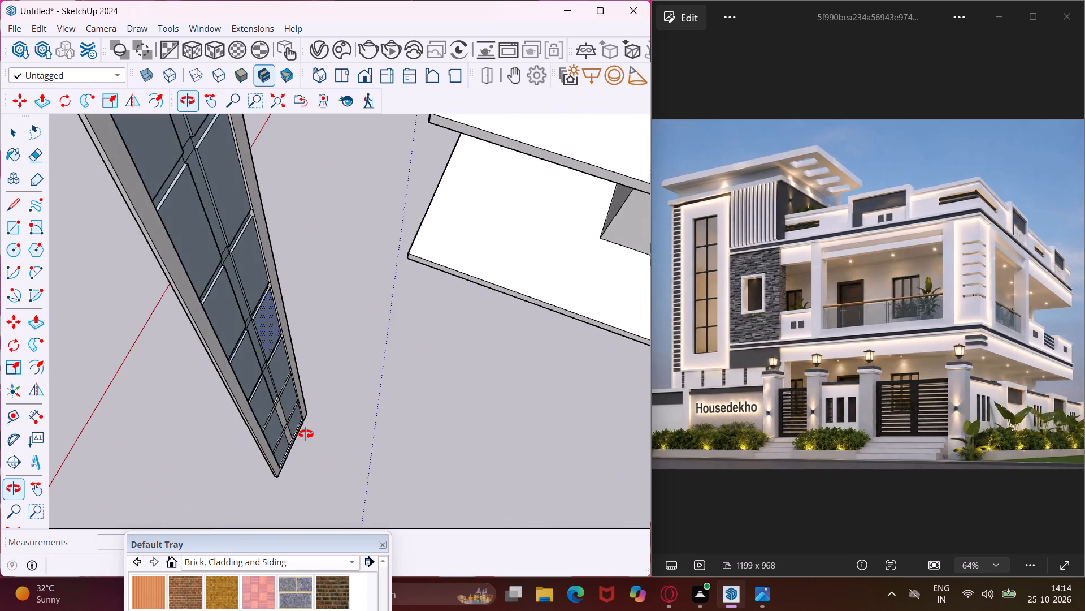
pyautogui.moveTo(306, 434); pyautogui.dragTo(325, 475, button='middle')
pyautogui.scroll(-7, 194, 303)
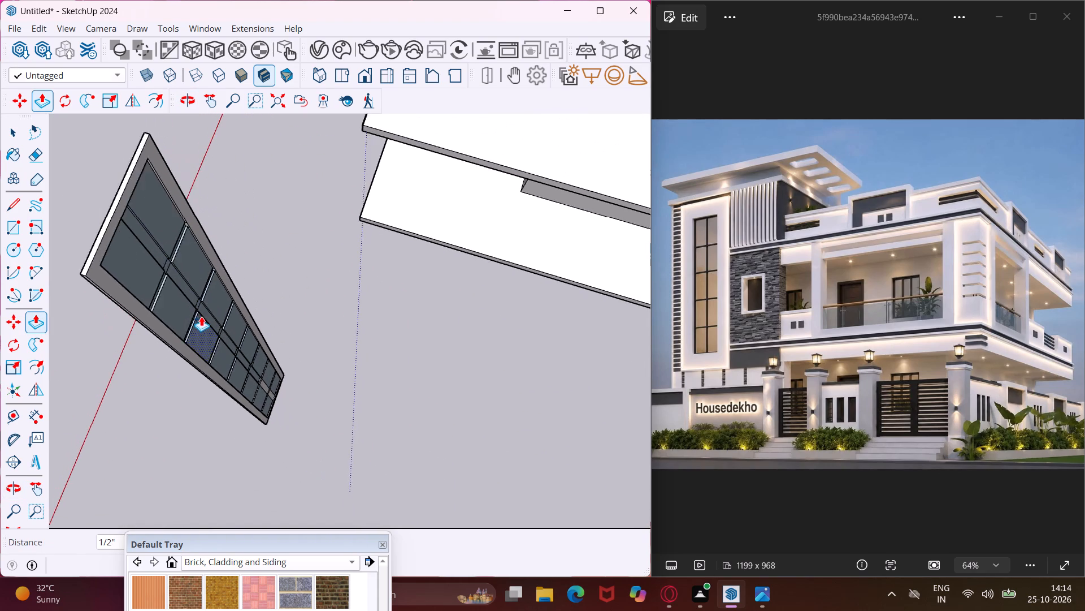
pyautogui.scroll(-1, 201, 316)
pyautogui.scroll(15, 158, 252)
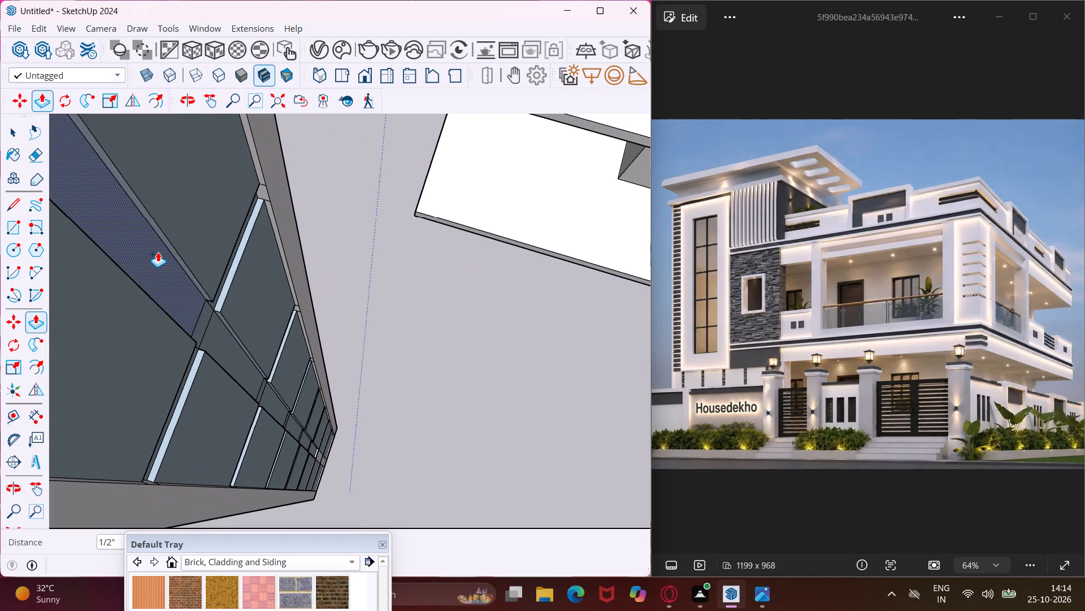
pyautogui.click(158, 252)
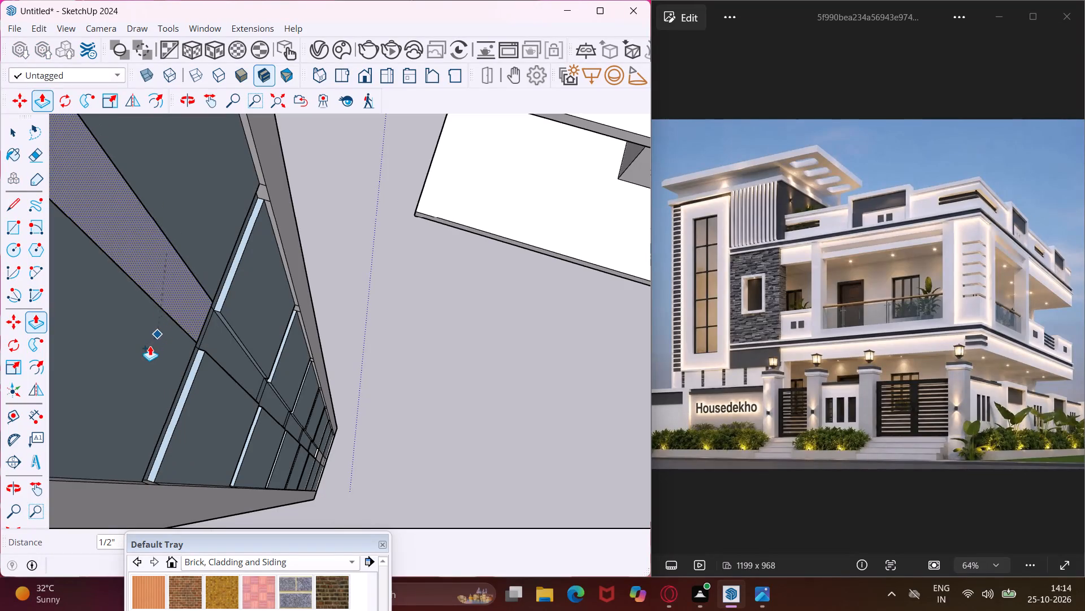
pyautogui.click(150, 346)
pyautogui.click(194, 229)
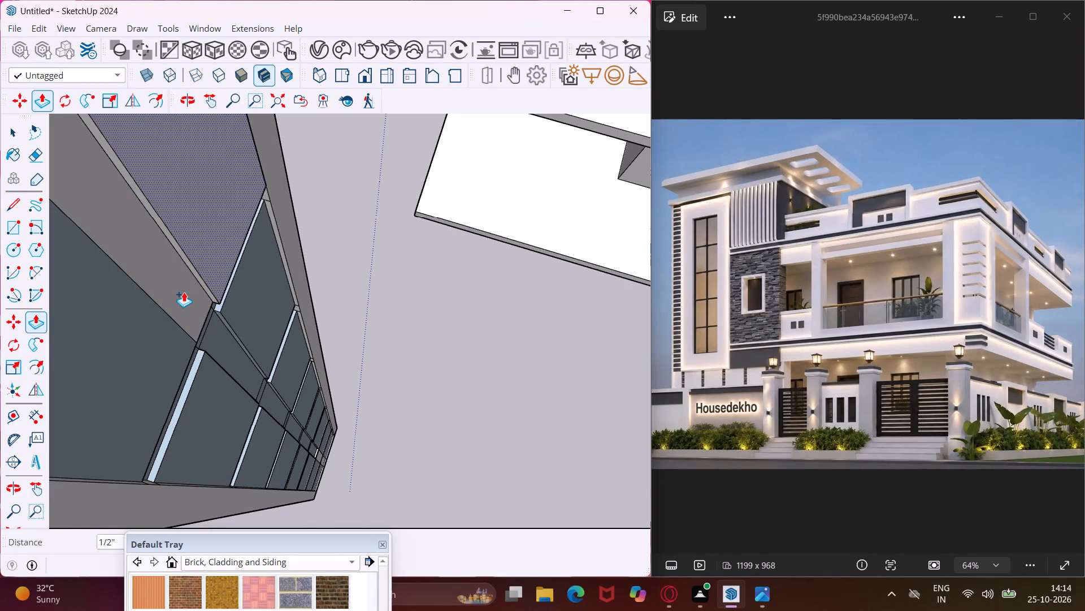
pyautogui.click(164, 296)
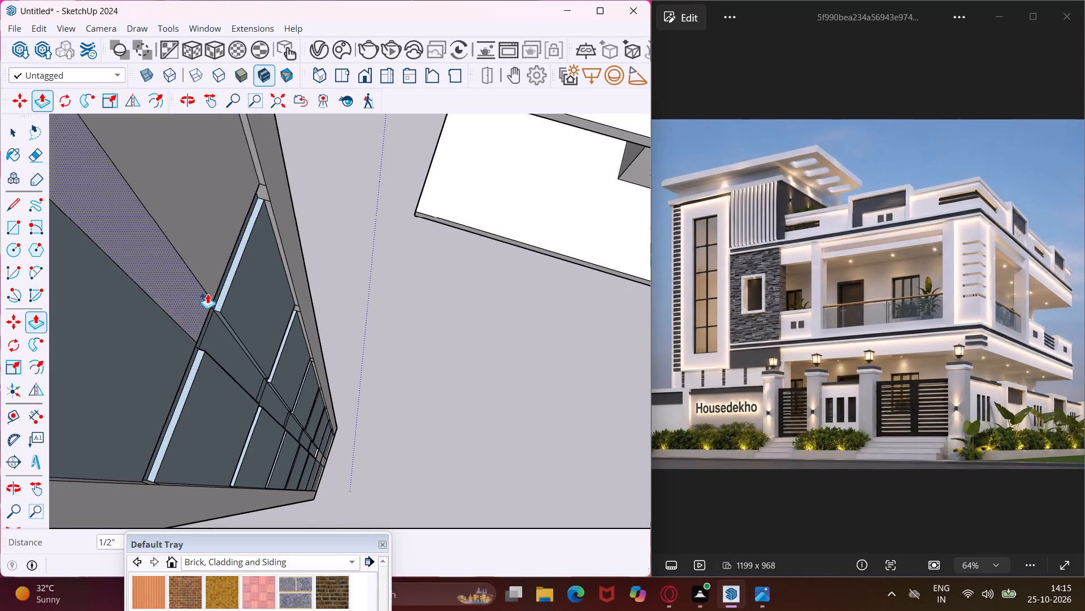
# Push/Pull the right pane and the mullion segment directly below the topmost crossbar to align with the raised top mullion segment.
pyautogui.click(239, 296)
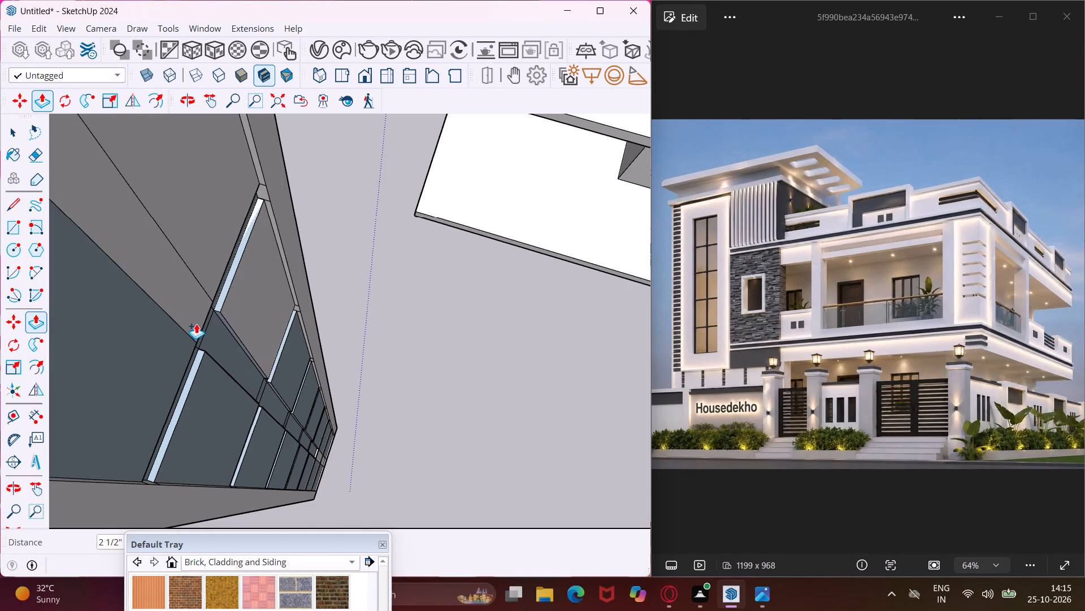
pyautogui.click(196, 324)
pyautogui.scroll(4, 214, 331)
pyautogui.click(214, 331)
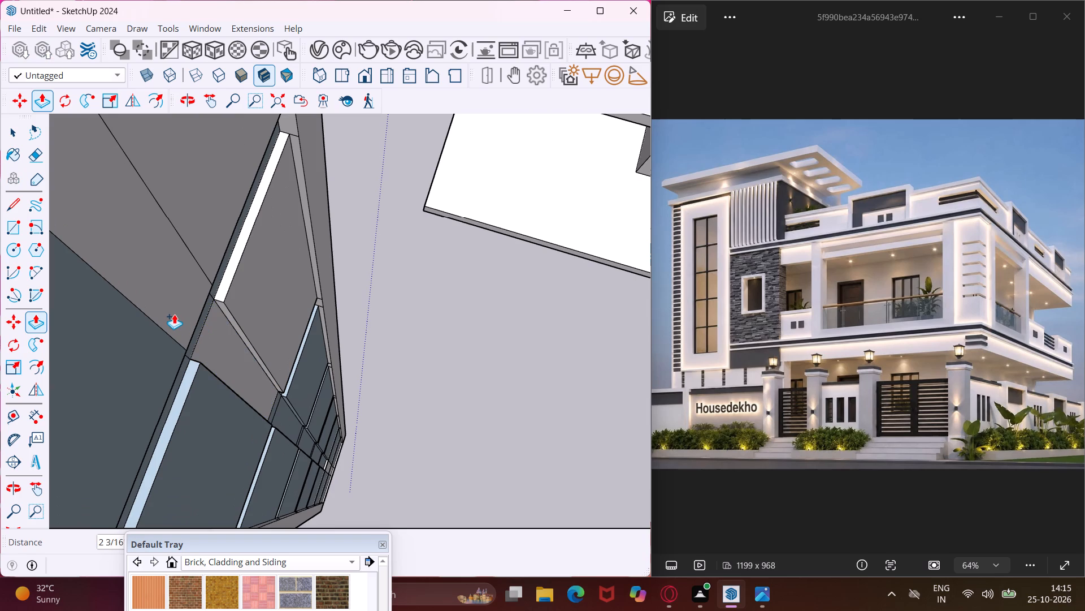
pyautogui.click(174, 314)
# Push/Pull the next crossbar down, including its mullion intersection, and the mullion segment and left pane directly below it flush with the adjacent faces.
pyautogui.scroll(4, 205, 317)
pyautogui.moveTo(205, 317); pyautogui.dragTo(30, 279, button='middle')
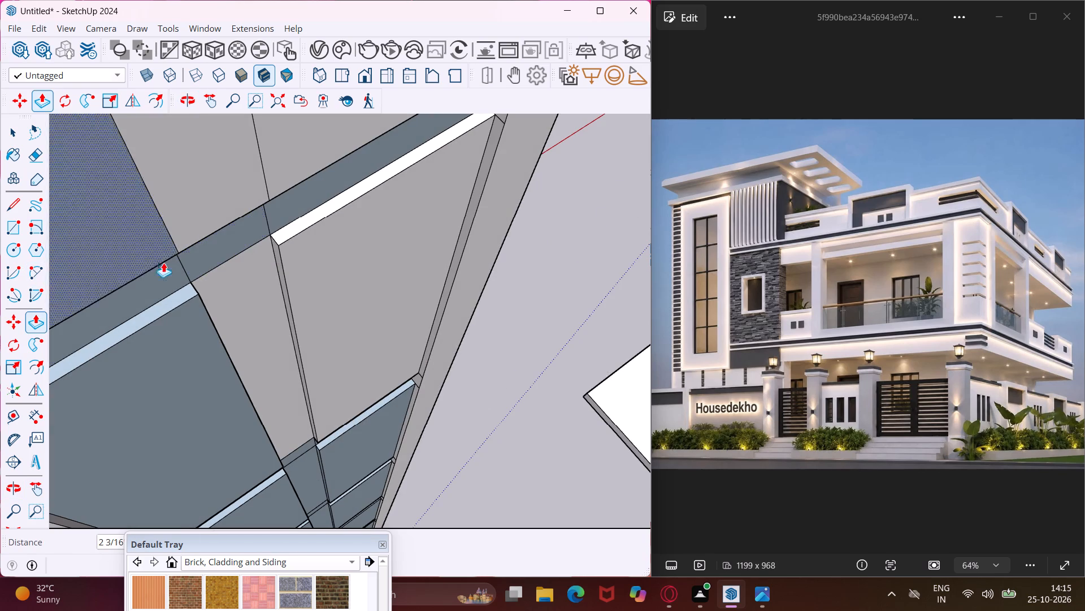
pyautogui.click(211, 246)
pyautogui.click(314, 229)
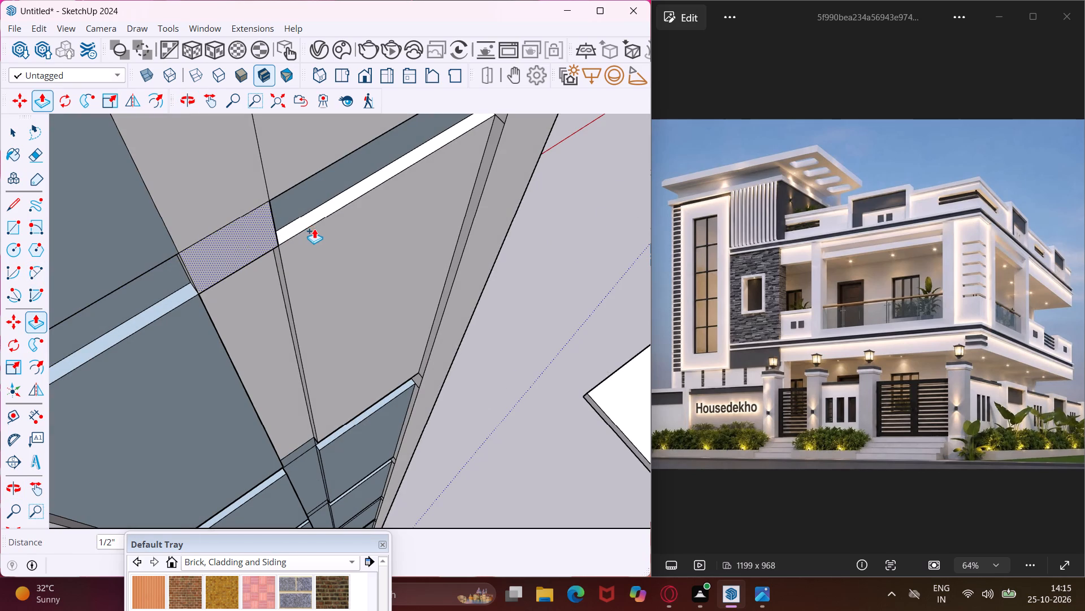
pyautogui.click(307, 206)
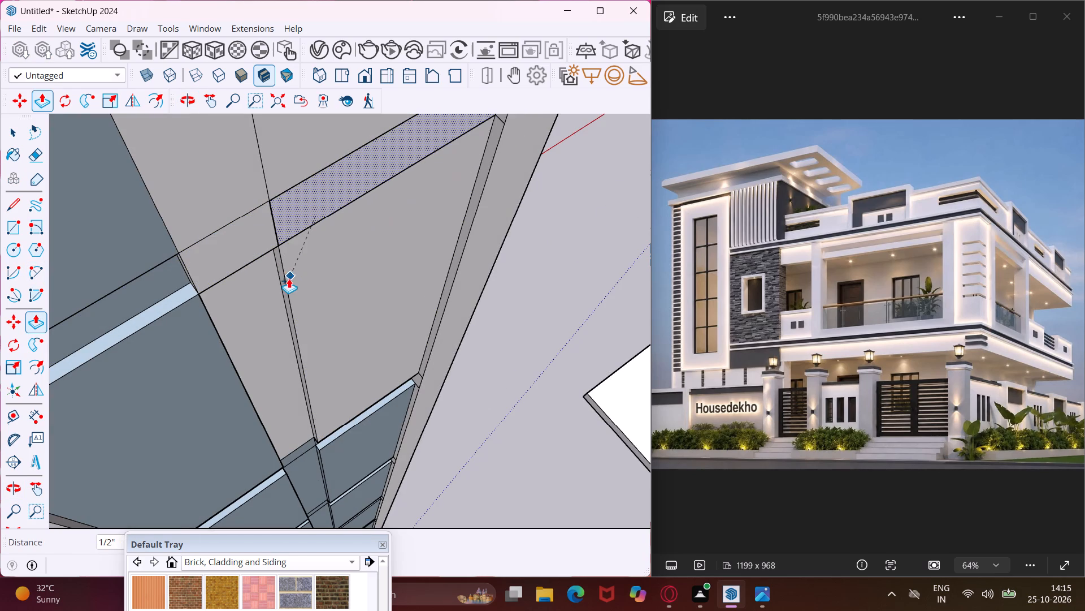
pyautogui.click(289, 278)
pyautogui.click(267, 310)
pyautogui.click(307, 287)
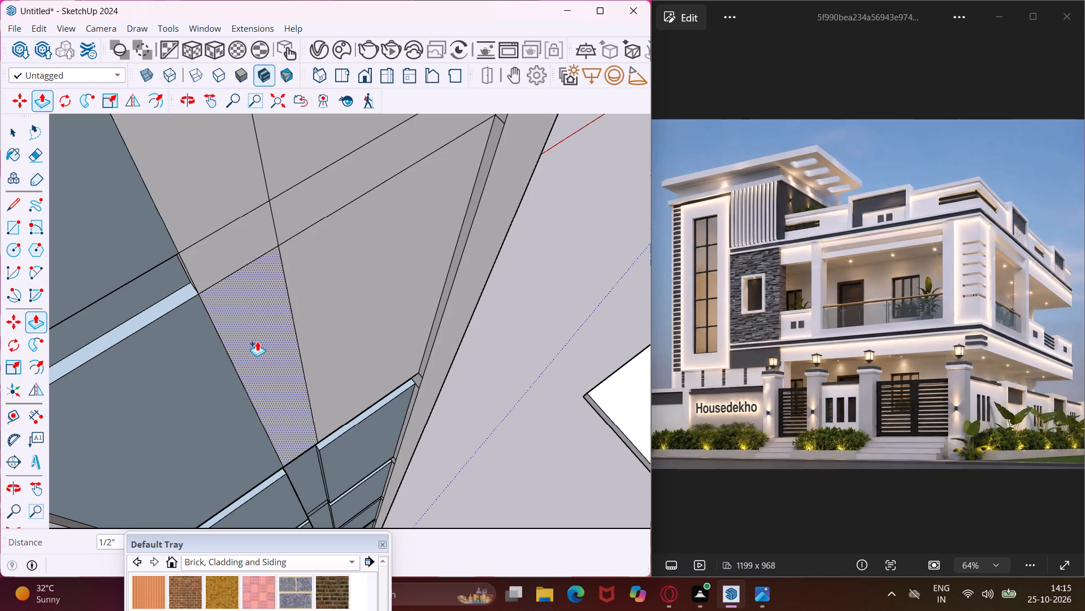
pyautogui.click(222, 372)
pyautogui.click(259, 342)
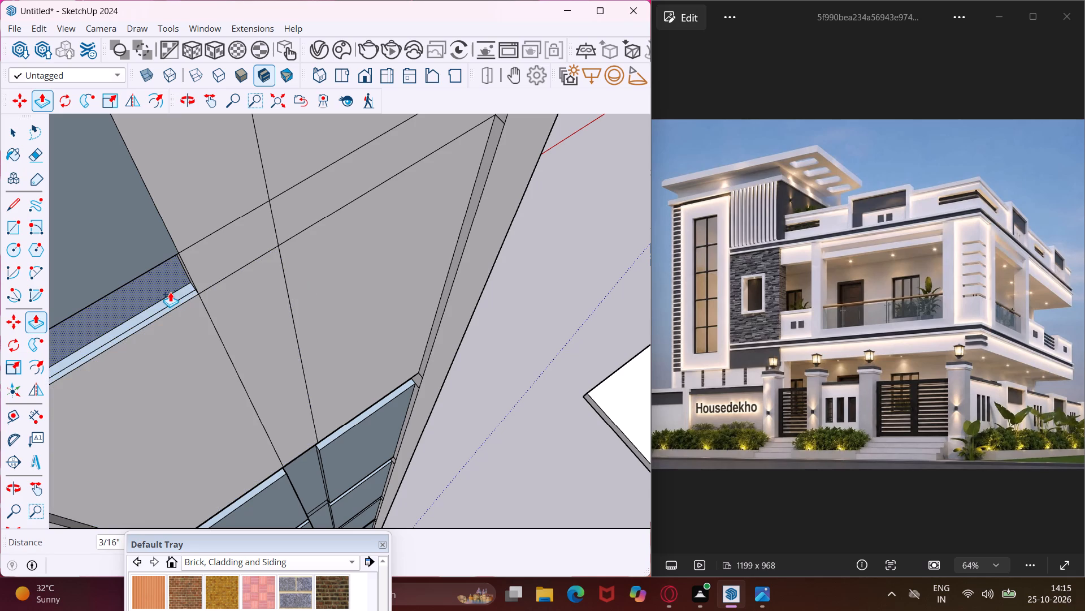
pyautogui.click(168, 288)
pyautogui.click(215, 295)
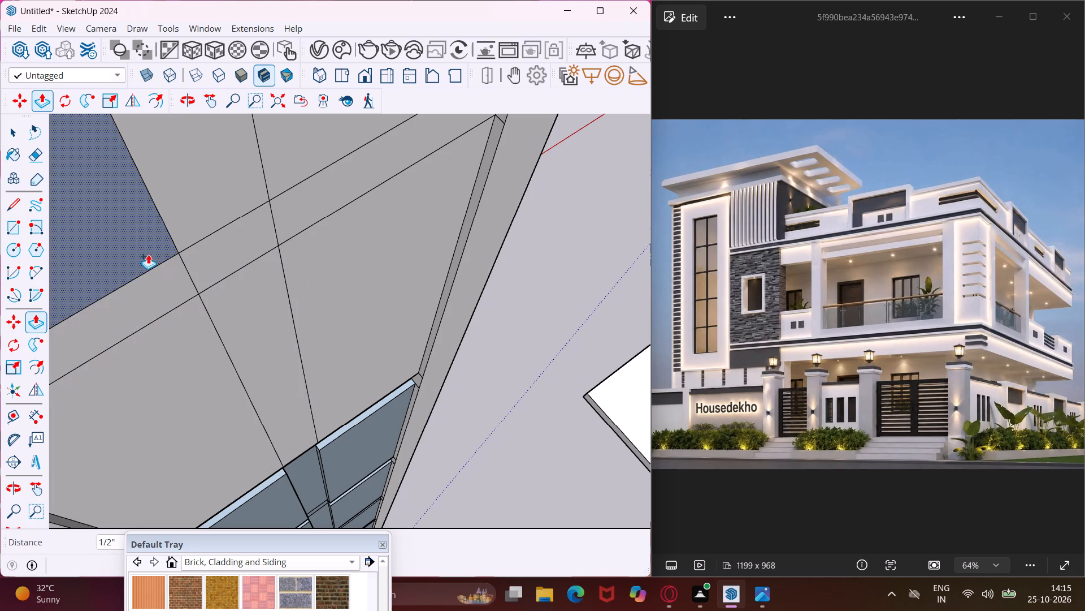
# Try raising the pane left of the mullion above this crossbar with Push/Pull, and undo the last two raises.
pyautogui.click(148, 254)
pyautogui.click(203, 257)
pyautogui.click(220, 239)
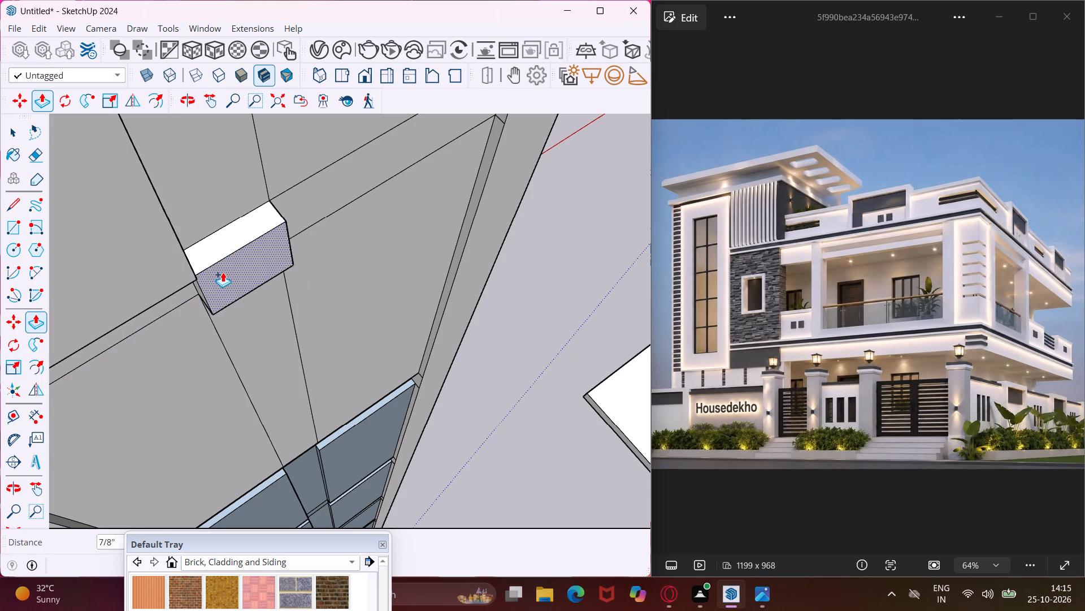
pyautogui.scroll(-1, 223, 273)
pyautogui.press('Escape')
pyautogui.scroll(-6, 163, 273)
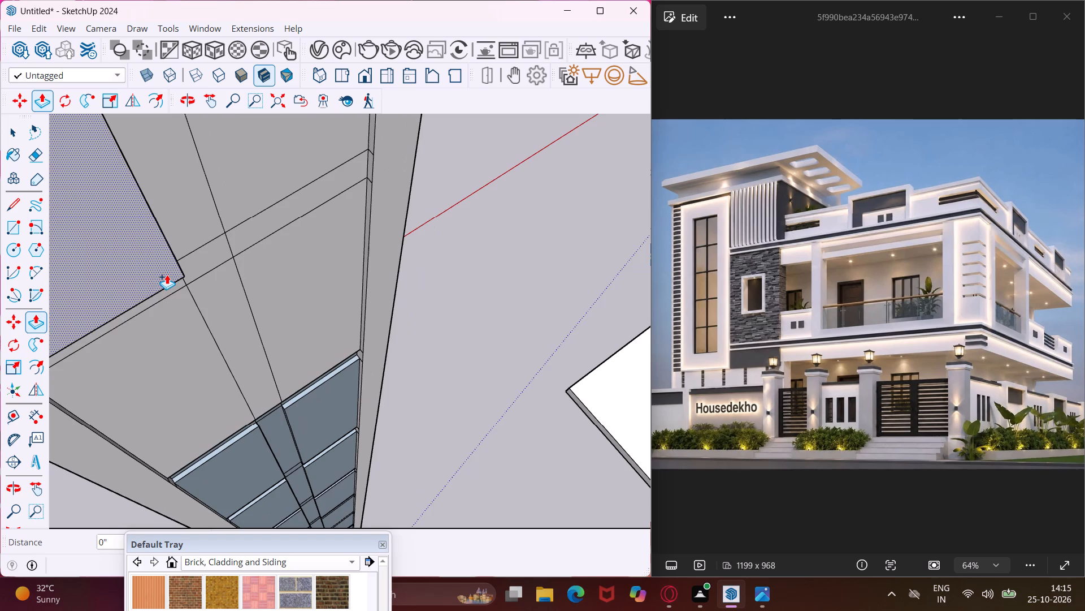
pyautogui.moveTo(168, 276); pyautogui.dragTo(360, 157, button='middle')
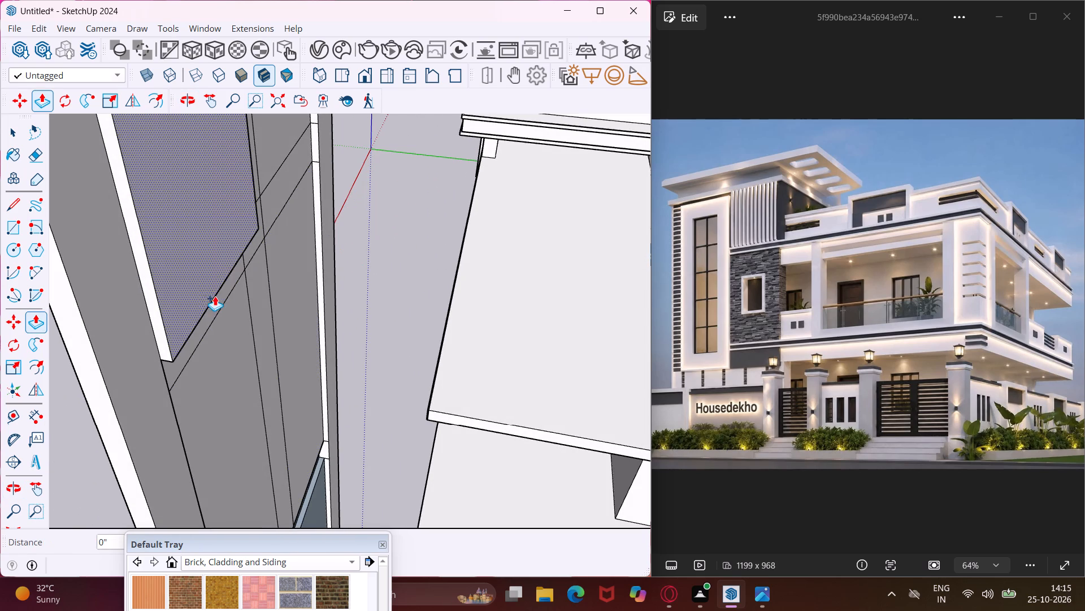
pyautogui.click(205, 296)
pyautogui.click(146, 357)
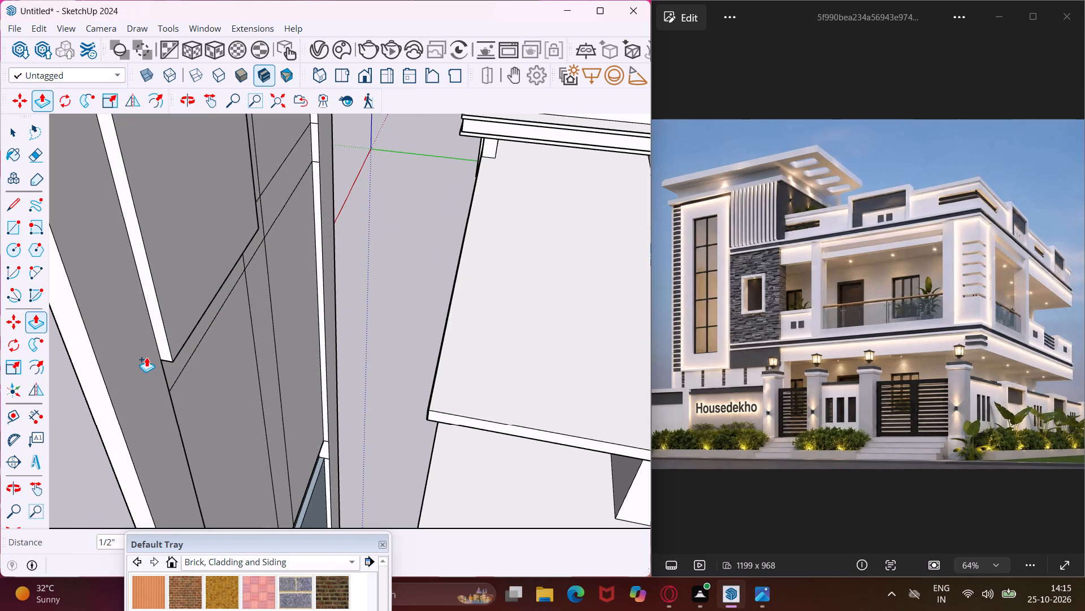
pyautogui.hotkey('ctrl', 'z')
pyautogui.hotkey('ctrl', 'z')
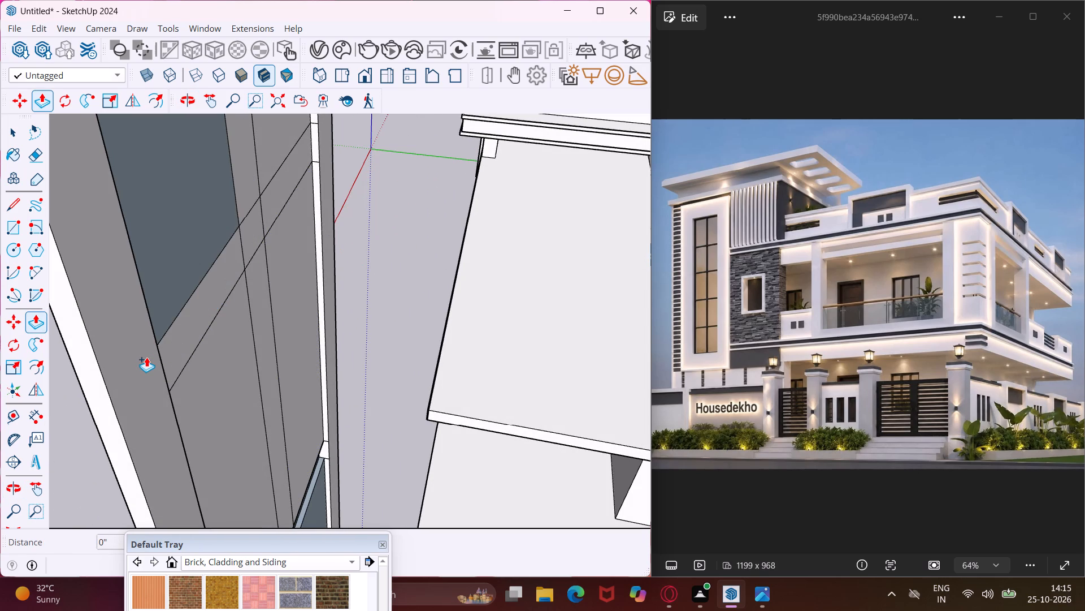
# Push/Pull the left pane above the crossbar, the crossbar's left segment and the left pane below it flush with the side frame.
pyautogui.click(175, 282)
pyautogui.click(144, 358)
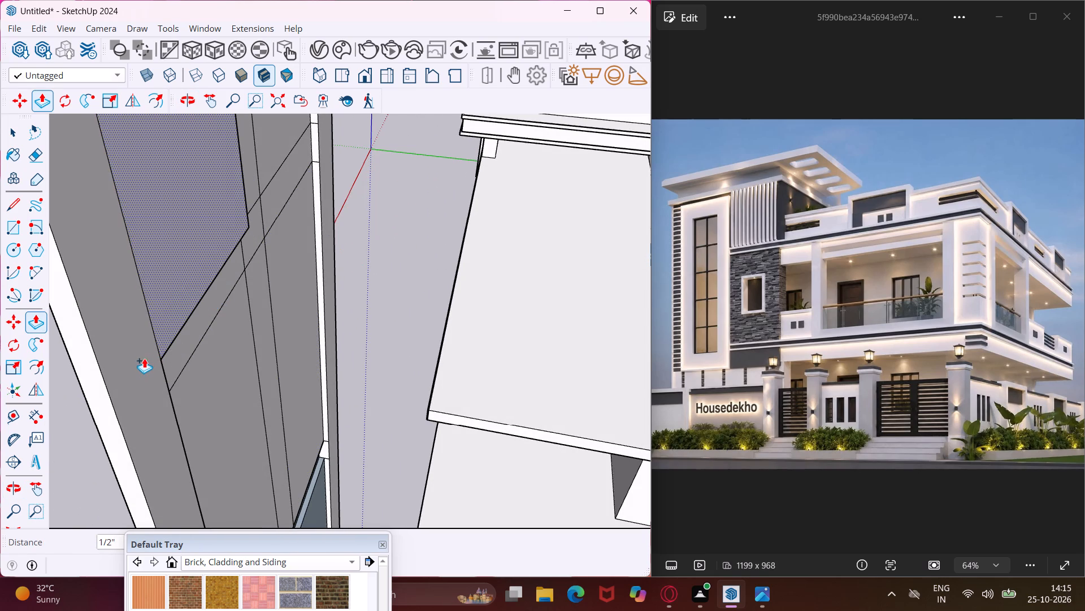
pyautogui.click(183, 350)
pyautogui.click(153, 394)
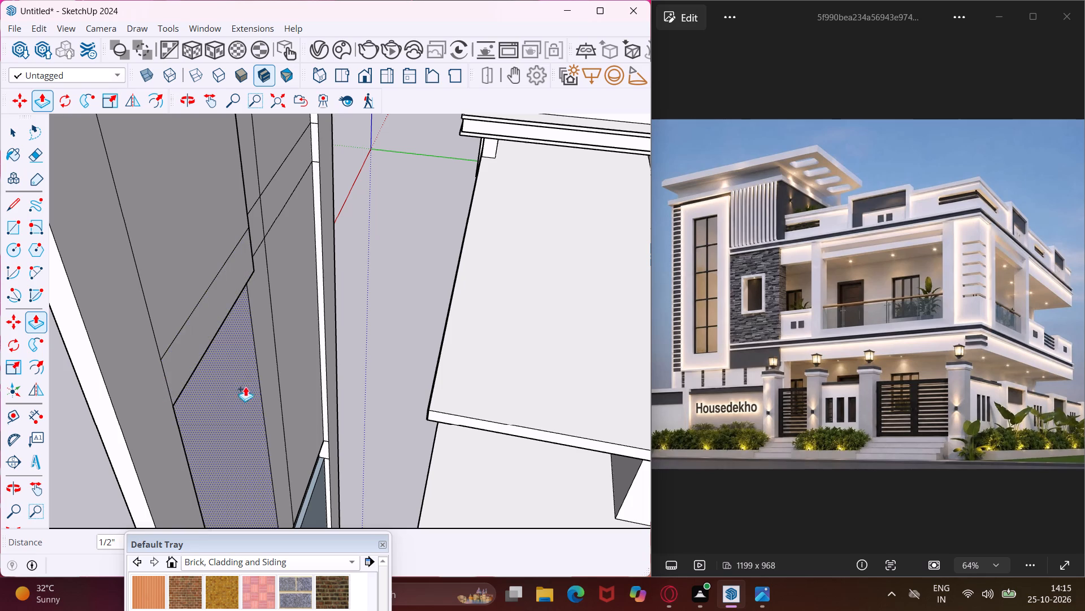
pyautogui.click(233, 391)
pyautogui.click(166, 442)
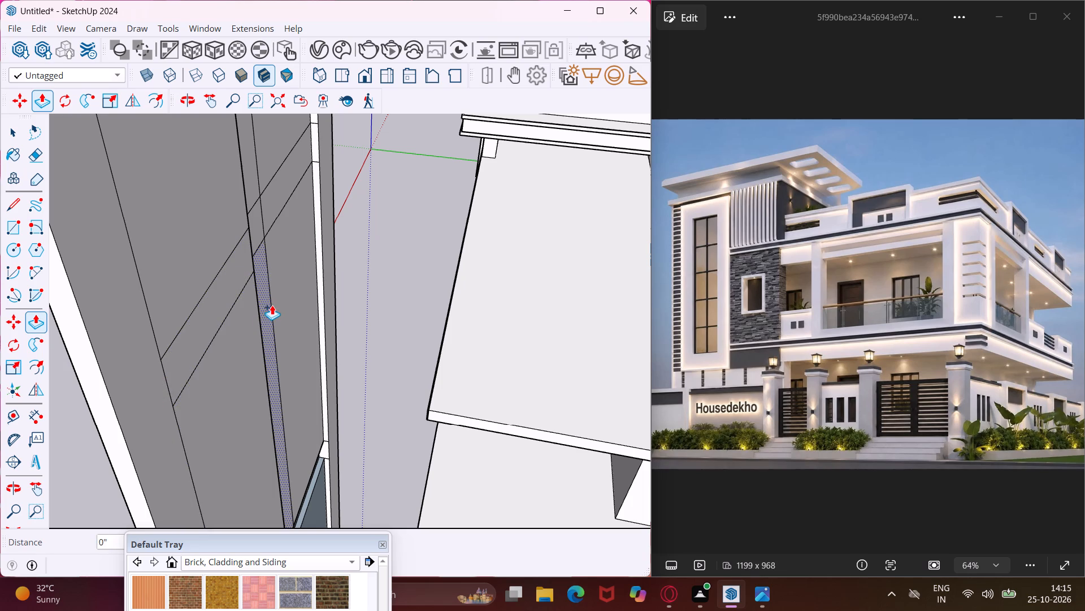
# Push/Pull the mullion segment below the crossbar, the intersection and the mullion segment above it flush with the side frame.
pyautogui.click(272, 305)
pyautogui.click(172, 446)
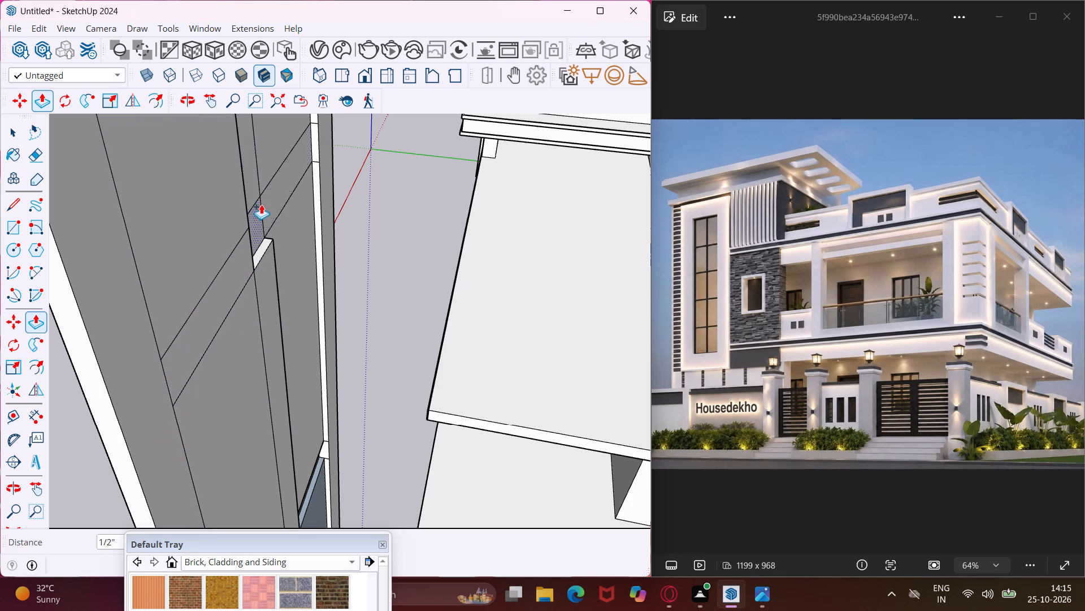
pyautogui.click(256, 222)
pyautogui.click(163, 392)
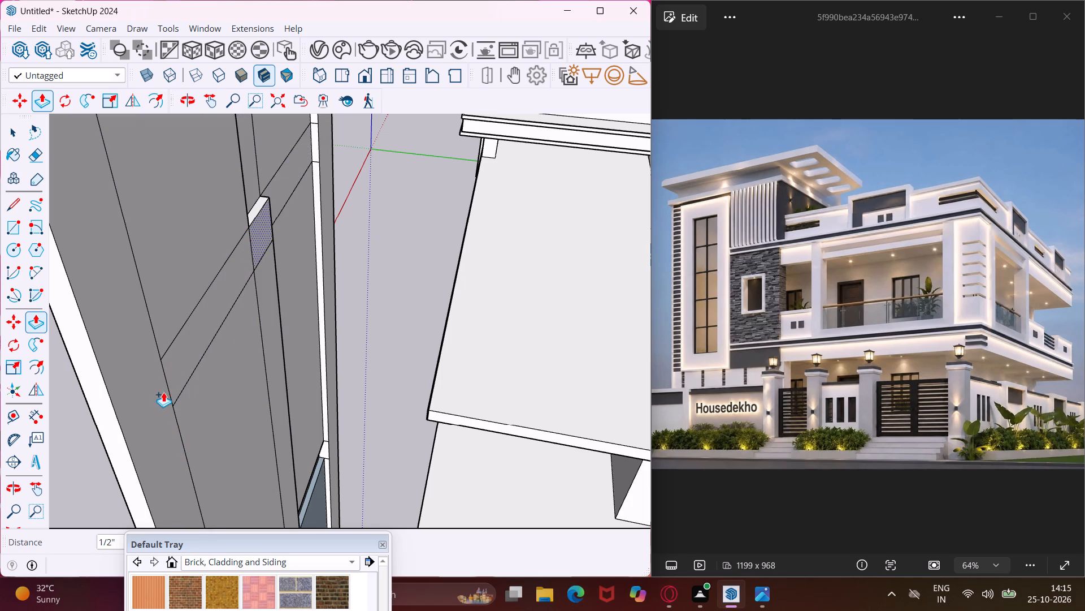
pyautogui.click(257, 171)
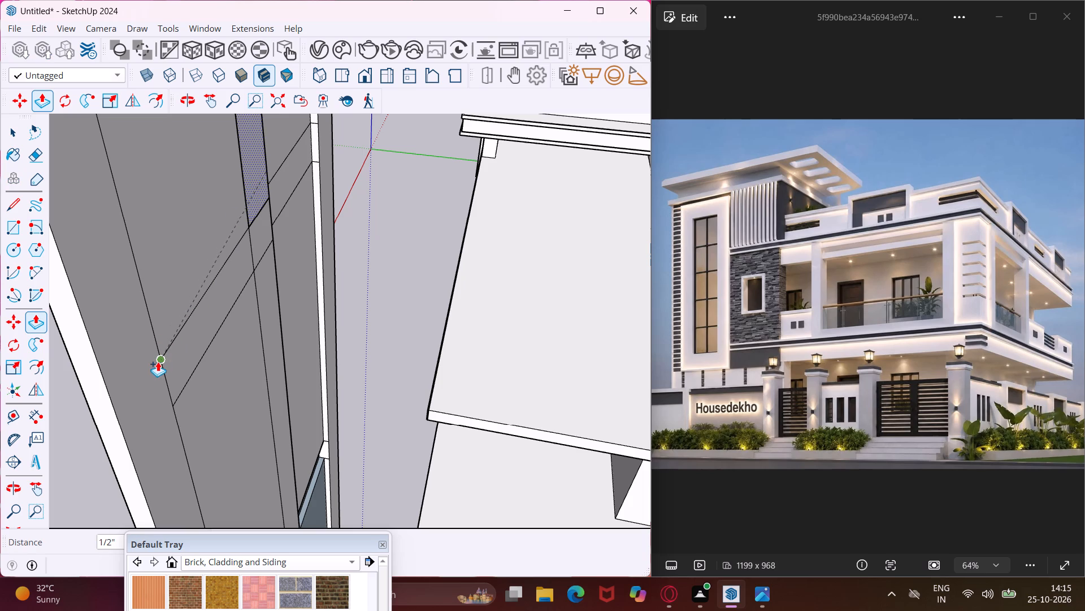
pyautogui.click(158, 362)
# Push/Pull the right pane above the crossbar, the crossbar's right segment and the right pane below it flush with the side frame.
pyautogui.click(281, 147)
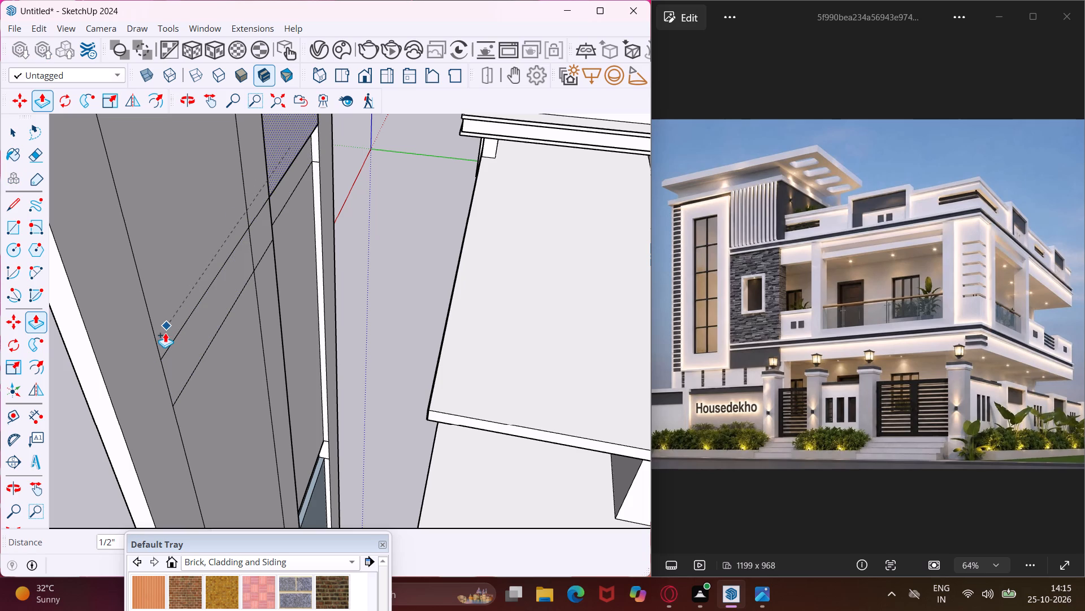
pyautogui.click(156, 358)
pyautogui.click(283, 195)
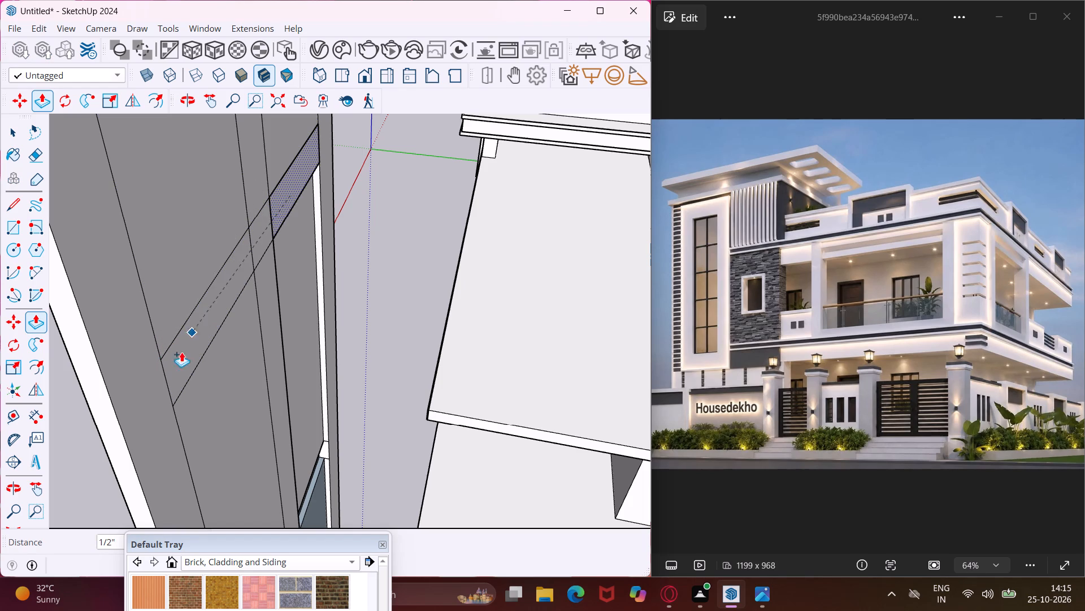
pyautogui.click(150, 397)
pyautogui.click(295, 250)
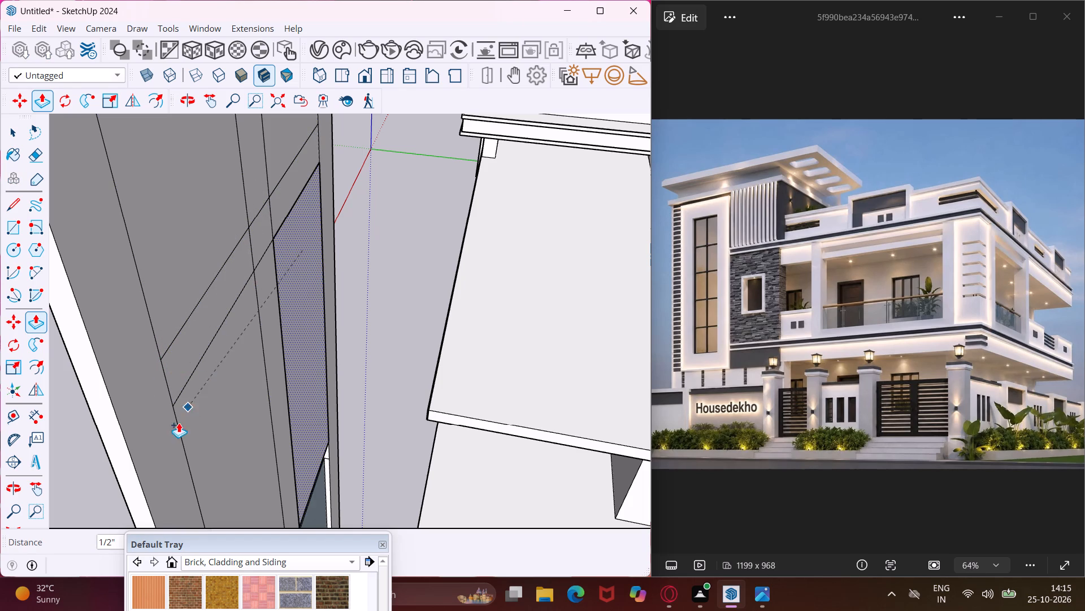
pyautogui.click(163, 444)
# Examine the tall window panel's opposite side and edge for faces standing out around the reworked crossbar.
pyautogui.scroll(-5, 160, 338)
pyautogui.moveTo(160, 338); pyautogui.dragTo(255, 313, button='middle')
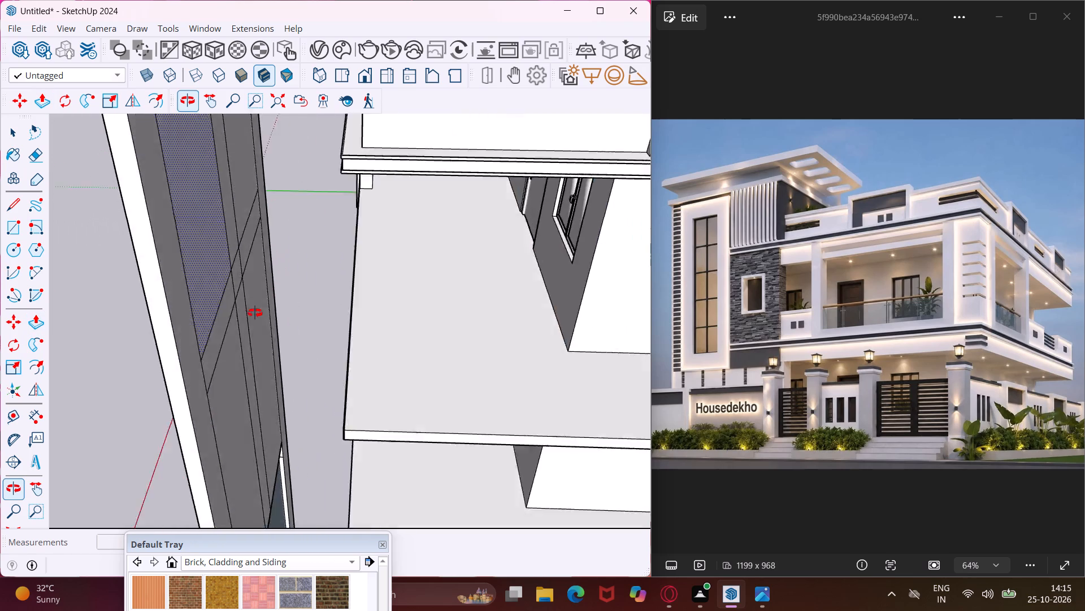
pyautogui.moveTo(255, 313); pyautogui.dragTo(545, 251, button='middle')
pyautogui.scroll(-5, 488, 258)
pyautogui.scroll(2, 406, 263)
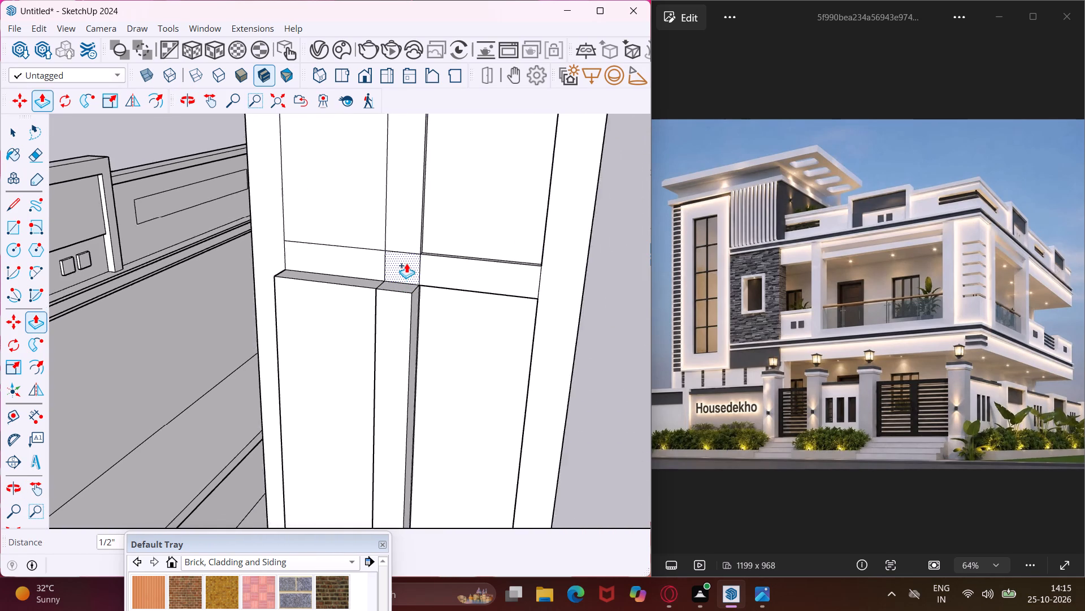
pyautogui.scroll(2, 406, 263)
pyautogui.moveTo(406, 263); pyautogui.dragTo(687, 236, button='middle')
pyautogui.scroll(-3, 403, 317)
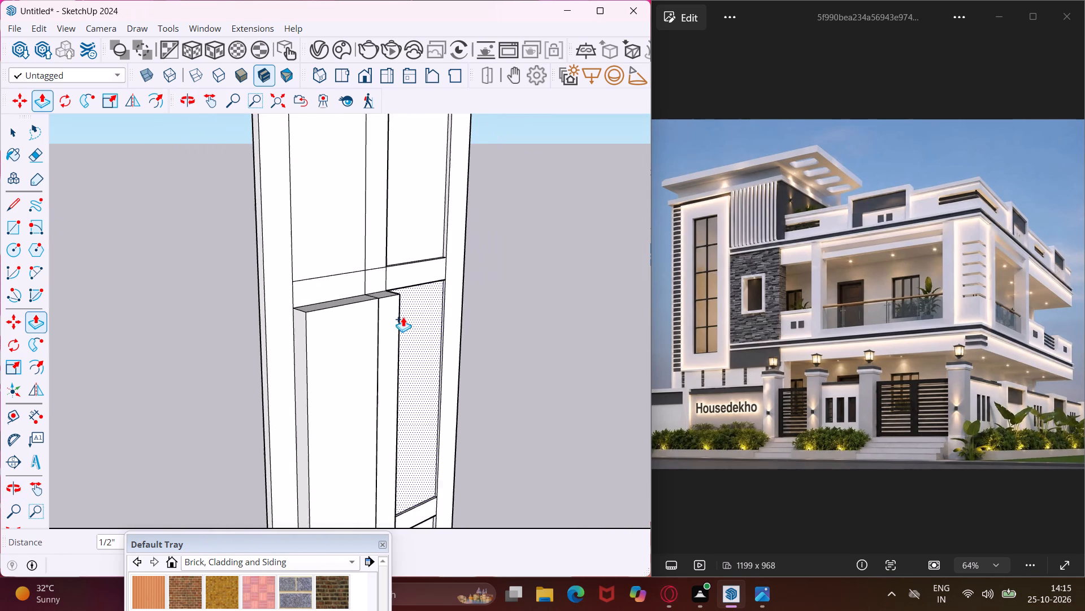
pyautogui.scroll(-2, 403, 317)
pyautogui.moveTo(303, 378); pyautogui.dragTo(520, 264, button='middle')
pyautogui.scroll(-5, 520, 264)
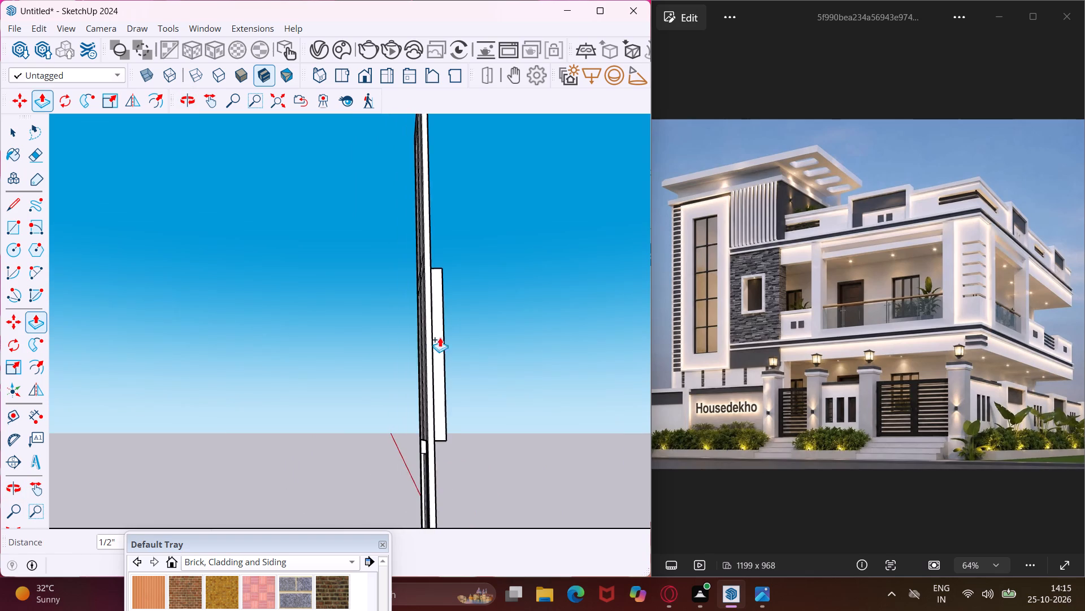
pyautogui.moveTo(409, 351); pyautogui.dragTo(667, 374, button='middle')
pyautogui.scroll(-8, 459, 384)
# Push/Pull the next recessed crossbar's mullion intersection, left segment and right segment flush with the faces directly above.
pyautogui.scroll(11, 384, 468)
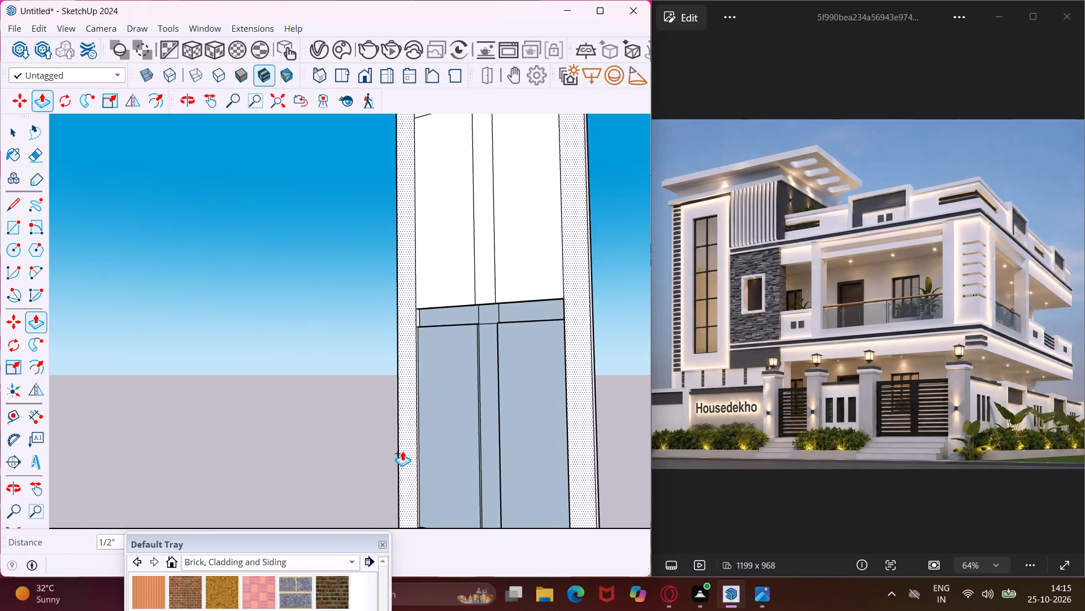
pyautogui.moveTo(402, 451); pyautogui.dragTo(630, 450, button='middle')
pyautogui.scroll(7, 435, 320)
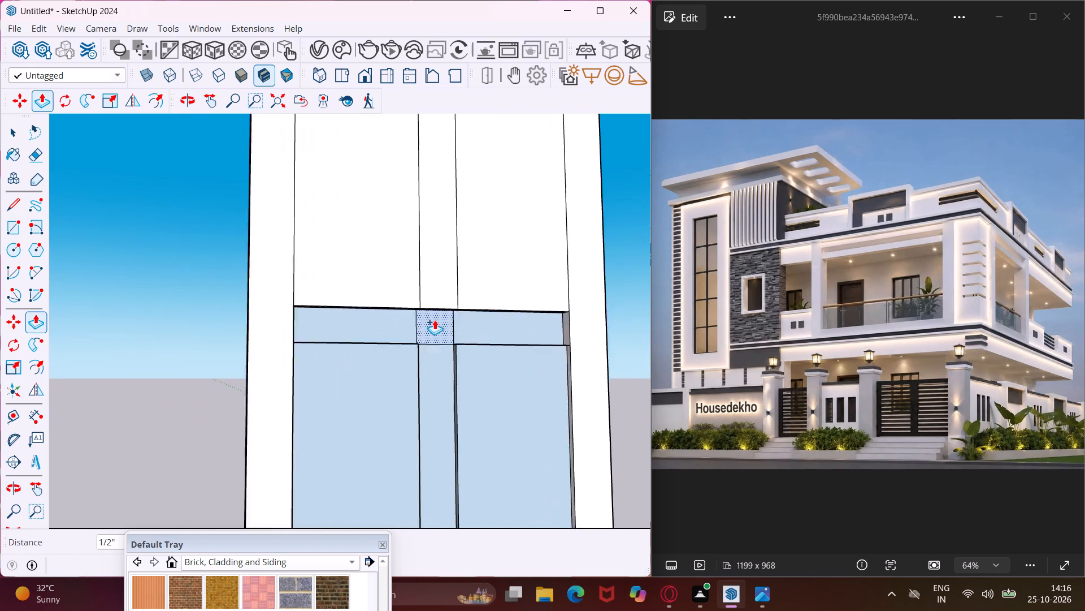
pyautogui.scroll(2, 435, 320)
pyautogui.click(423, 336)
pyautogui.click(411, 292)
pyautogui.click(391, 320)
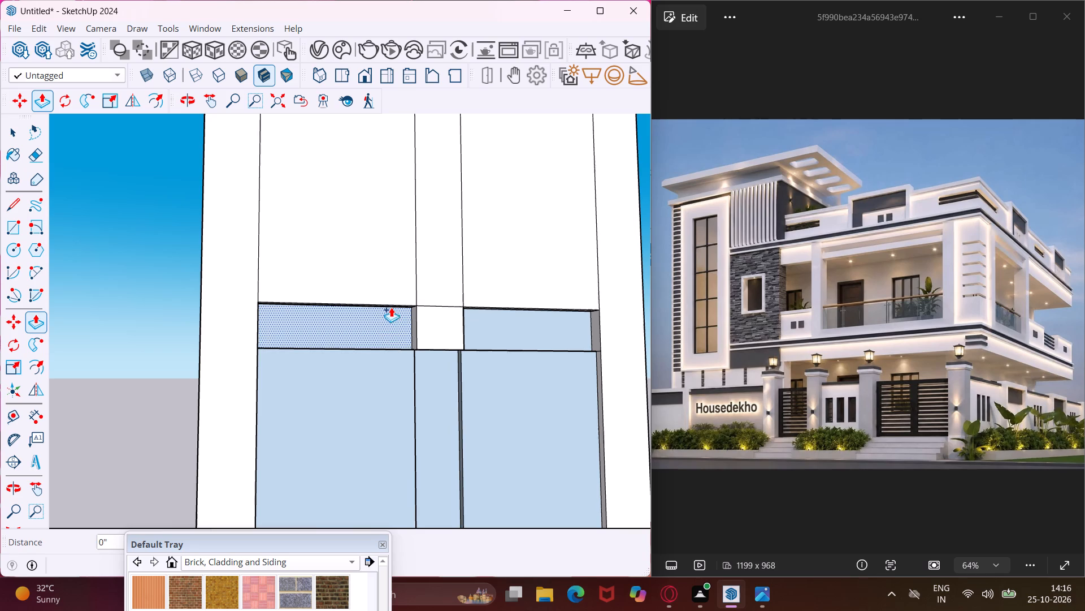
pyautogui.click(396, 277)
pyautogui.click(513, 329)
pyautogui.click(493, 281)
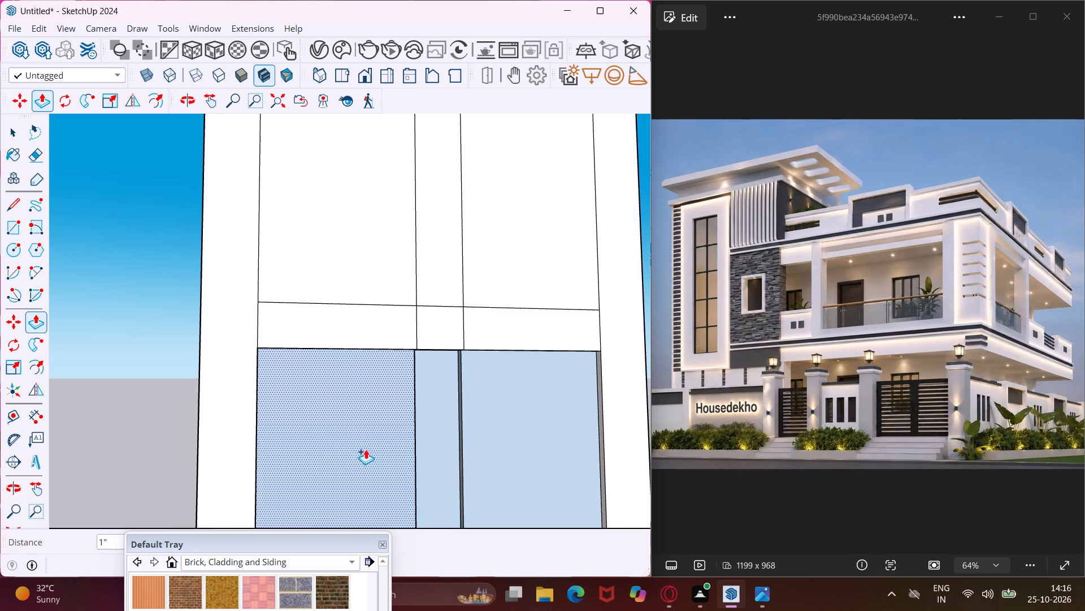
# Push/Pull the left pane, mullion segment and right pane directly below this crossbar flush with the crossbar.
pyautogui.click(366, 449)
pyautogui.click(351, 311)
pyautogui.click(433, 385)
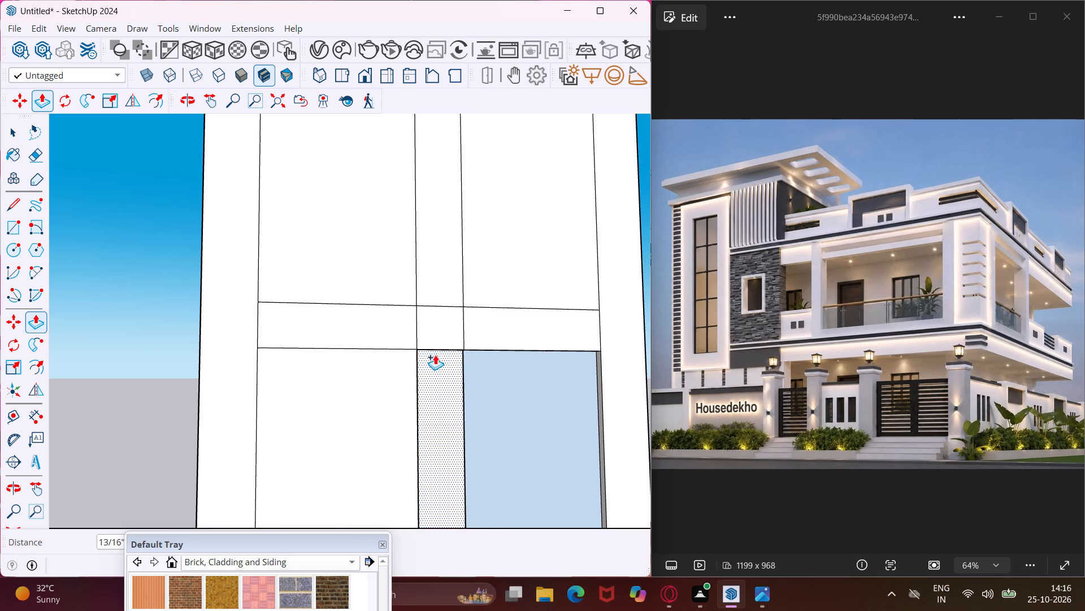
pyautogui.click(431, 327)
pyautogui.click(493, 389)
pyautogui.click(465, 328)
# Push/Pull the lowest mullion segment and the left and right panes beside it flush with the bottom frame.
pyautogui.moveTo(456, 328); pyautogui.dragTo(739, 402, button='middle')
pyautogui.scroll(-9, 635, 378)
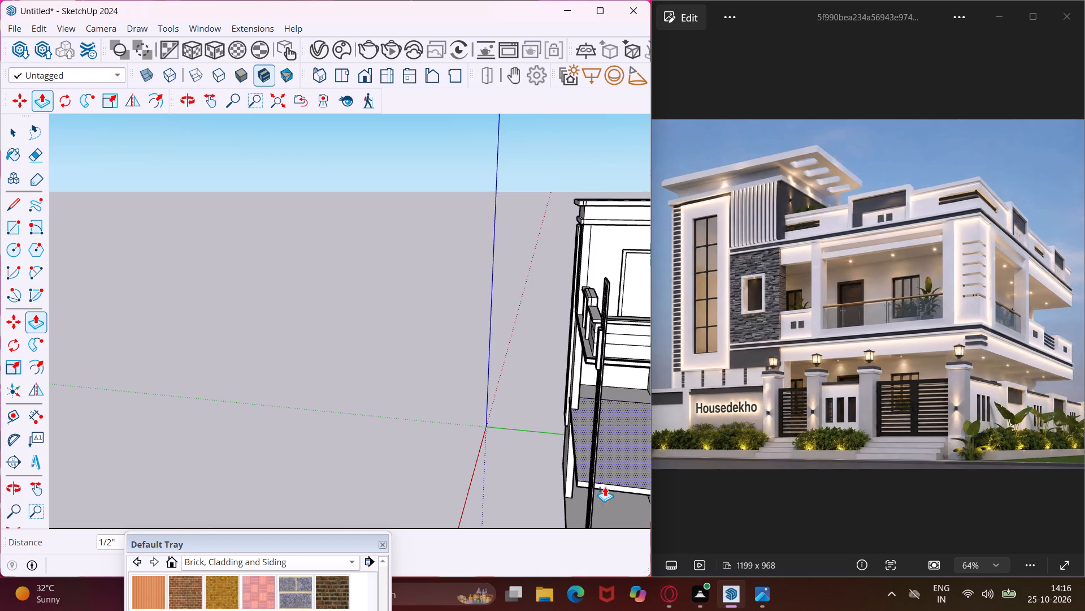
pyautogui.moveTo(607, 500); pyautogui.dragTo(485, 400, button='middle')
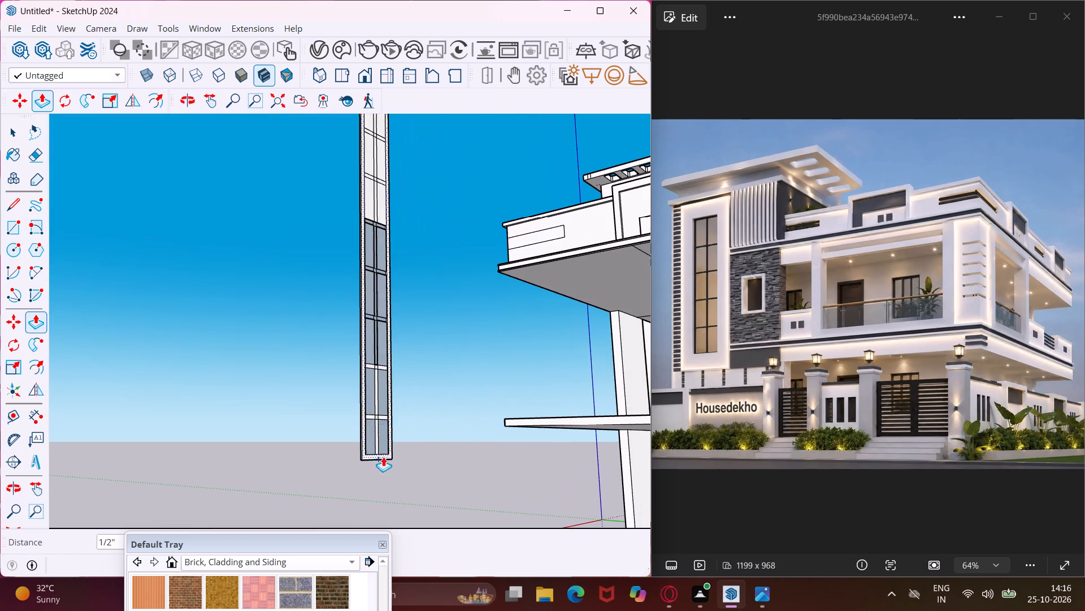
pyautogui.scroll(4, 374, 456)
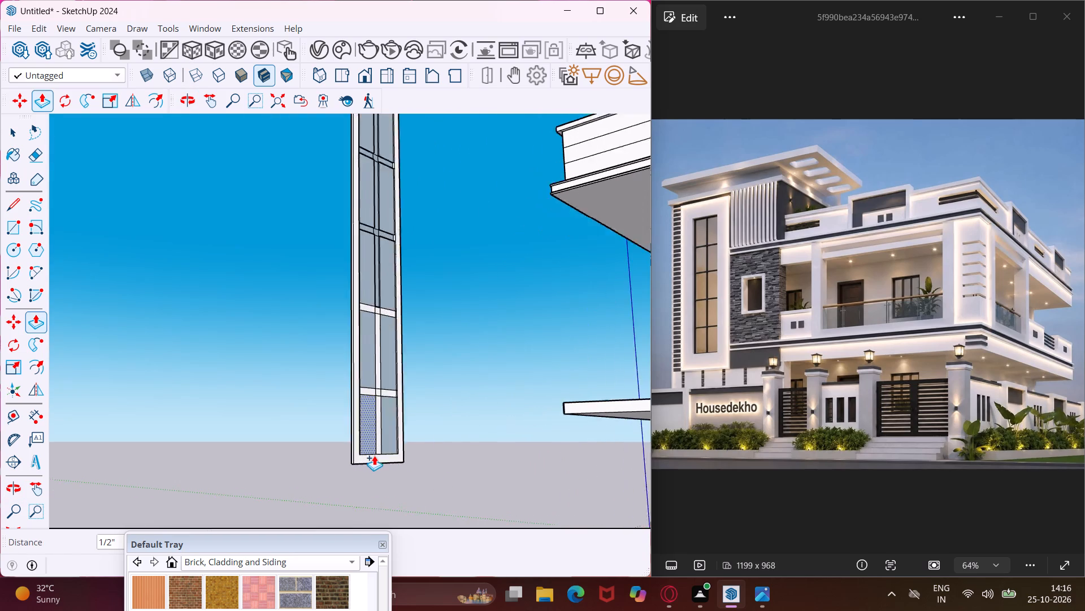
pyautogui.scroll(14, 374, 455)
pyautogui.click(389, 437)
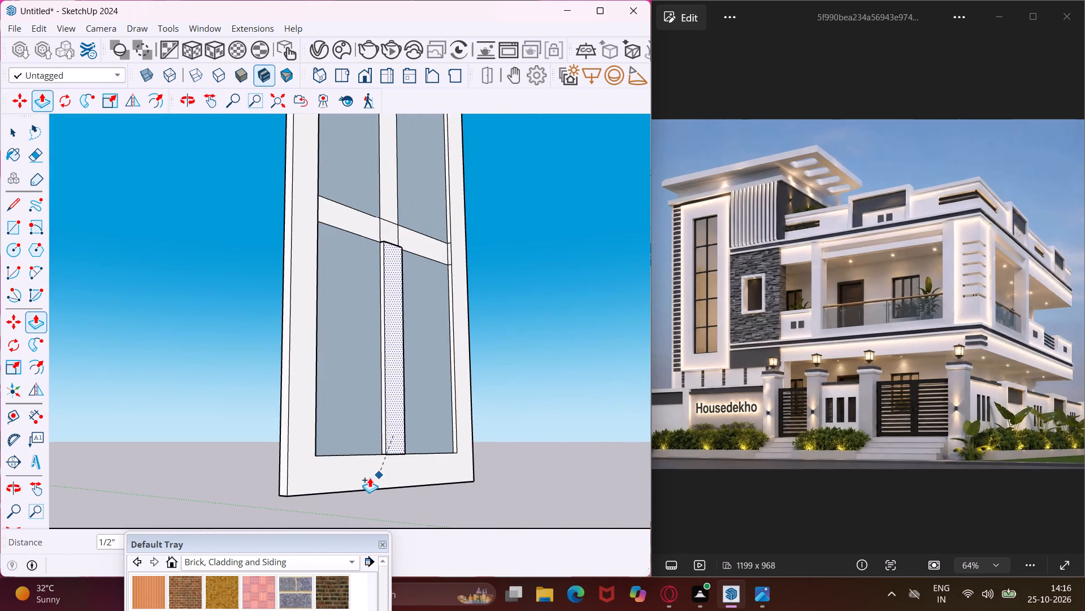
pyautogui.click(370, 477)
pyautogui.click(351, 418)
pyautogui.click(341, 471)
pyautogui.click(447, 420)
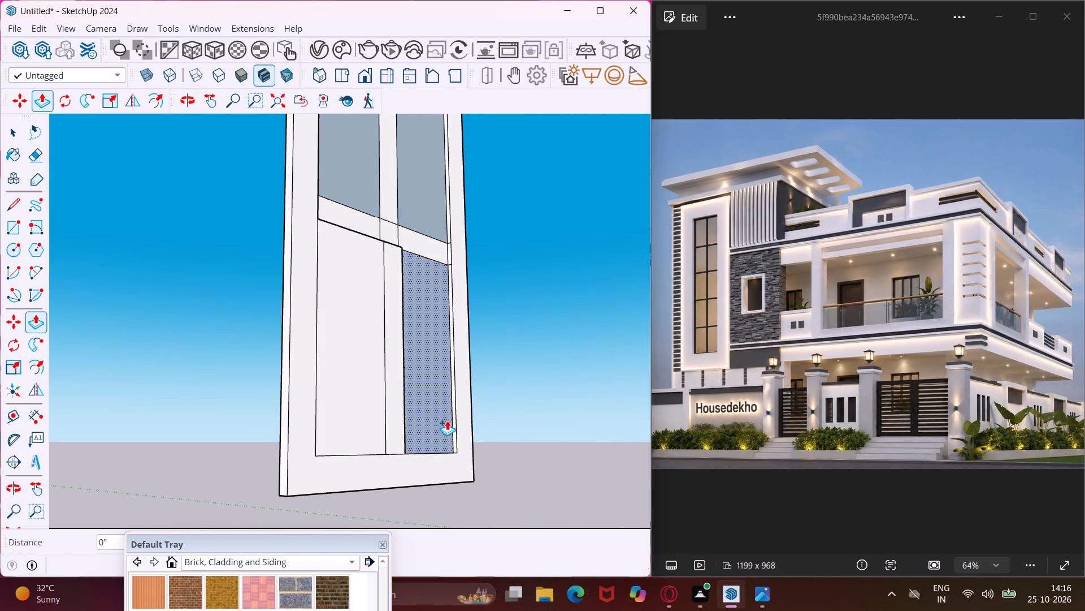
pyautogui.click(425, 462)
# Push/Pull the next crossbar up, covering its mullion intersection, right and left segments, and the mullion above flush with the lower panes.
pyautogui.click(392, 223)
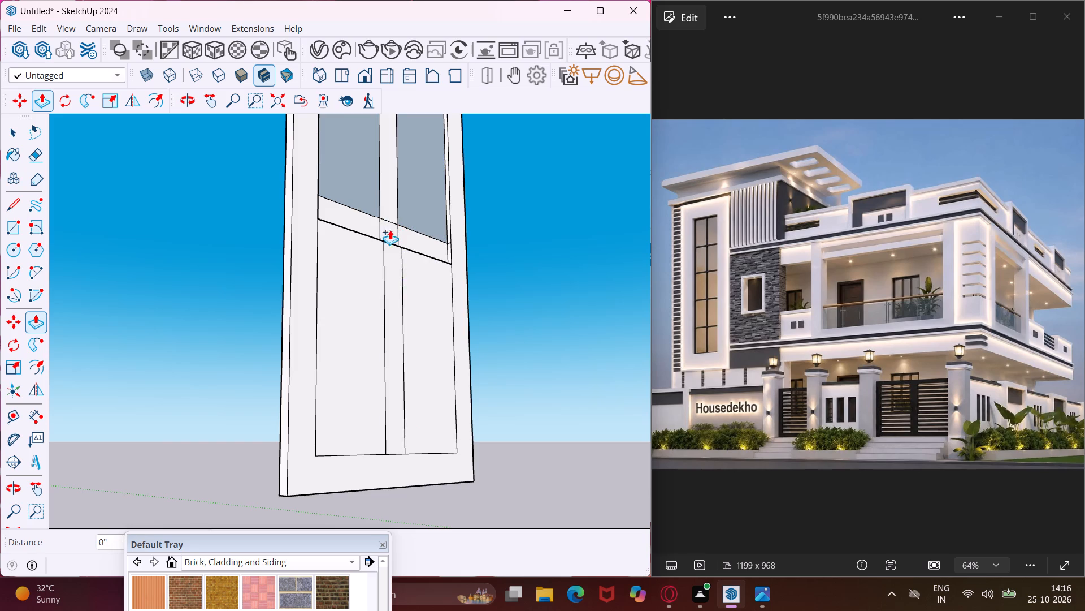
pyautogui.click(396, 268)
pyautogui.click(395, 232)
pyautogui.click(396, 265)
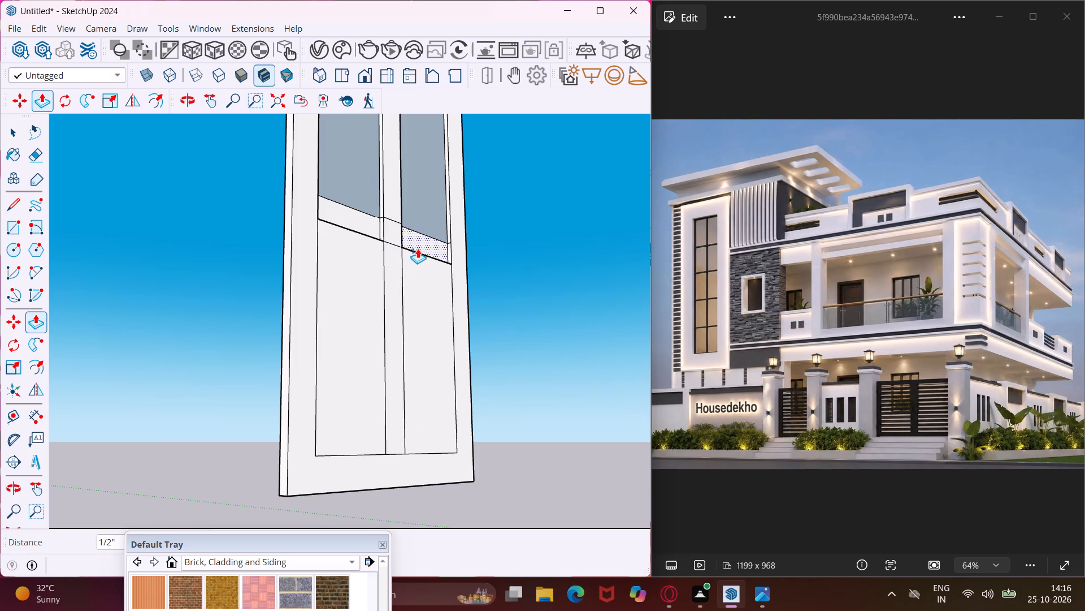
pyautogui.click(420, 245)
pyautogui.click(413, 266)
pyautogui.click(371, 225)
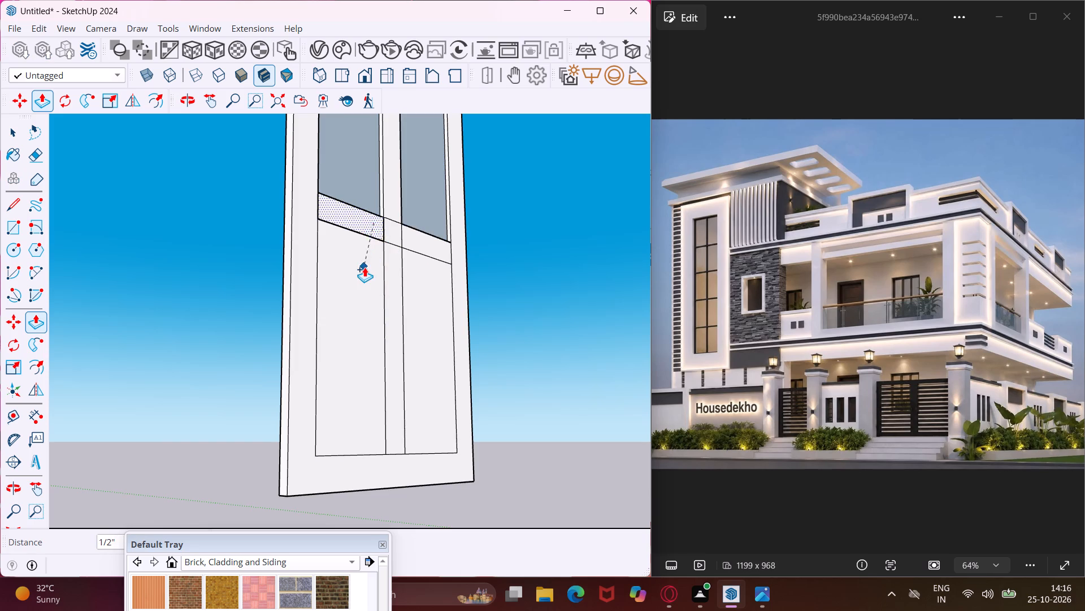
pyautogui.click(364, 267)
# Push/Pull the right and left panes directly above this crossbar flush with it.
pyautogui.click(410, 196)
pyautogui.click(408, 232)
pyautogui.click(361, 186)
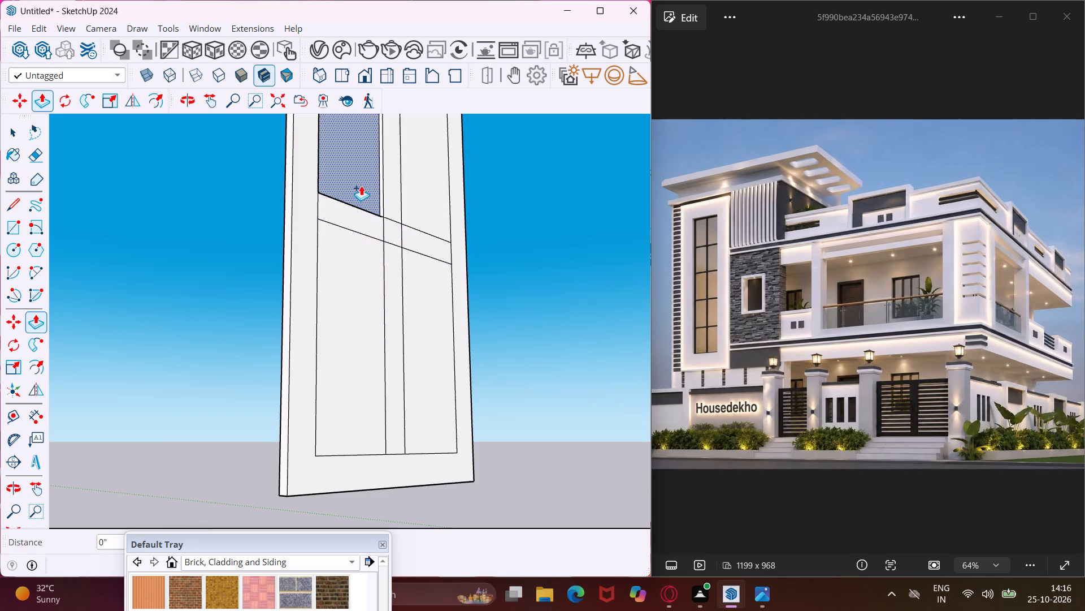
pyautogui.click(363, 226)
# Push/Pull the left pane above the next recessed crossbar and that crossbar's left, right and middle segments flush with the surrounding faces.
pyautogui.scroll(1, 363, 228)
pyautogui.moveTo(363, 228); pyautogui.dragTo(393, 349, button='middle')
pyautogui.scroll(-14, 384, 341)
pyautogui.scroll(9, 390, 154)
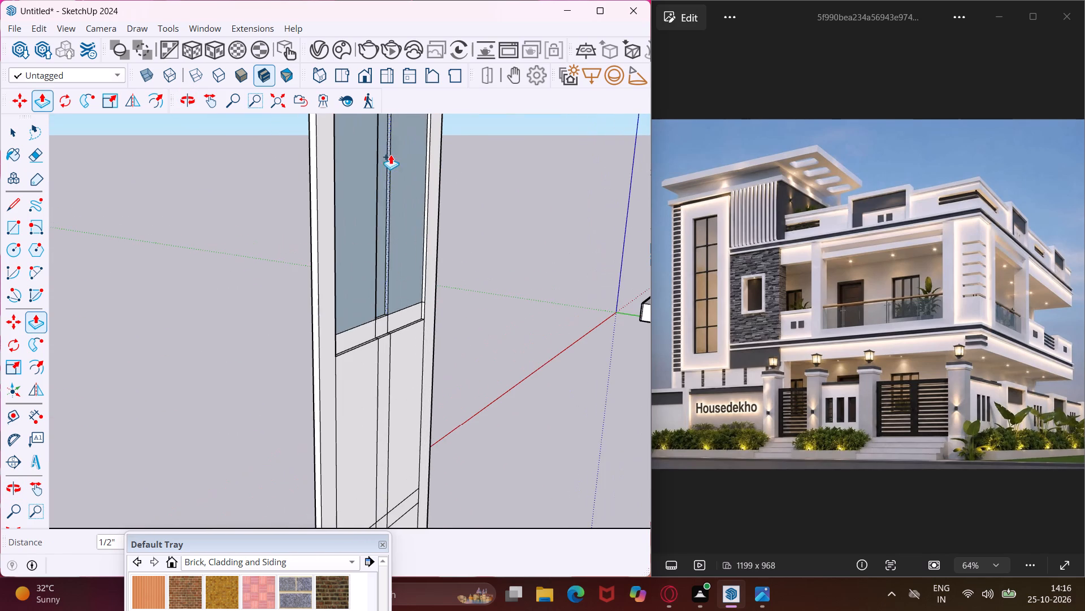
pyautogui.click(370, 251)
pyautogui.click(361, 359)
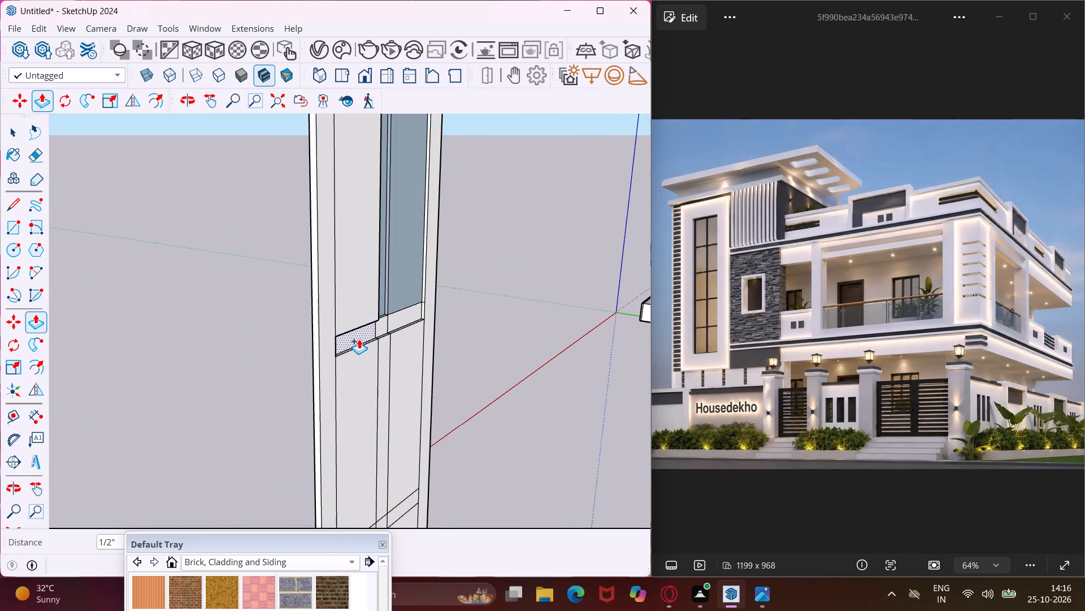
pyautogui.click(359, 339)
pyautogui.click(367, 366)
pyautogui.click(397, 325)
pyautogui.click(398, 347)
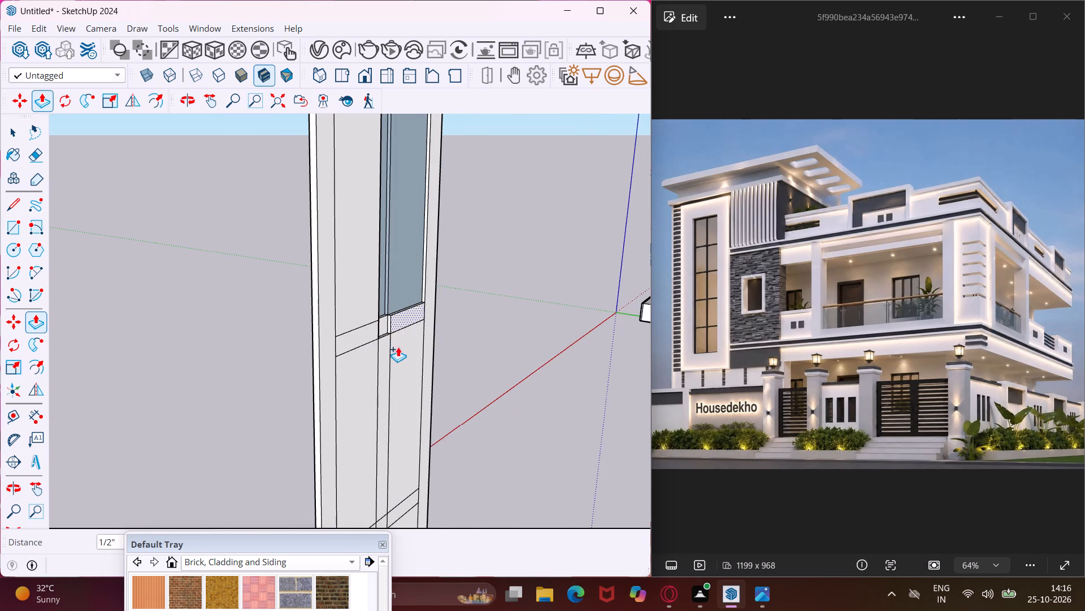
pyautogui.click(386, 322)
pyautogui.click(390, 353)
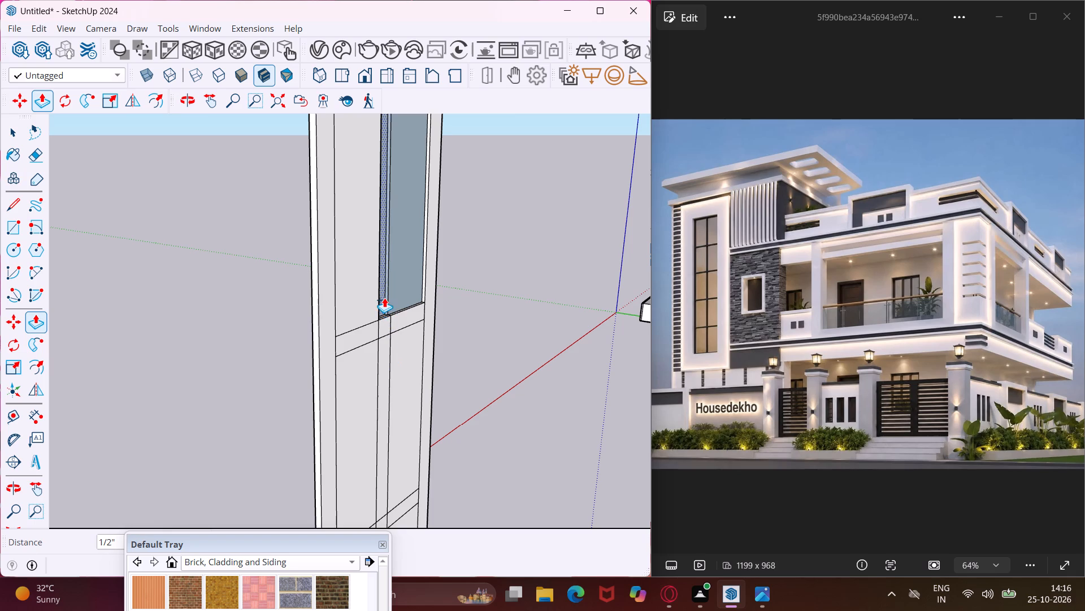
# Push/Pull the mullion segment and right pane above this crossbar flush with the crossbar.
pyautogui.scroll(9, 384, 298)
pyautogui.click(380, 294)
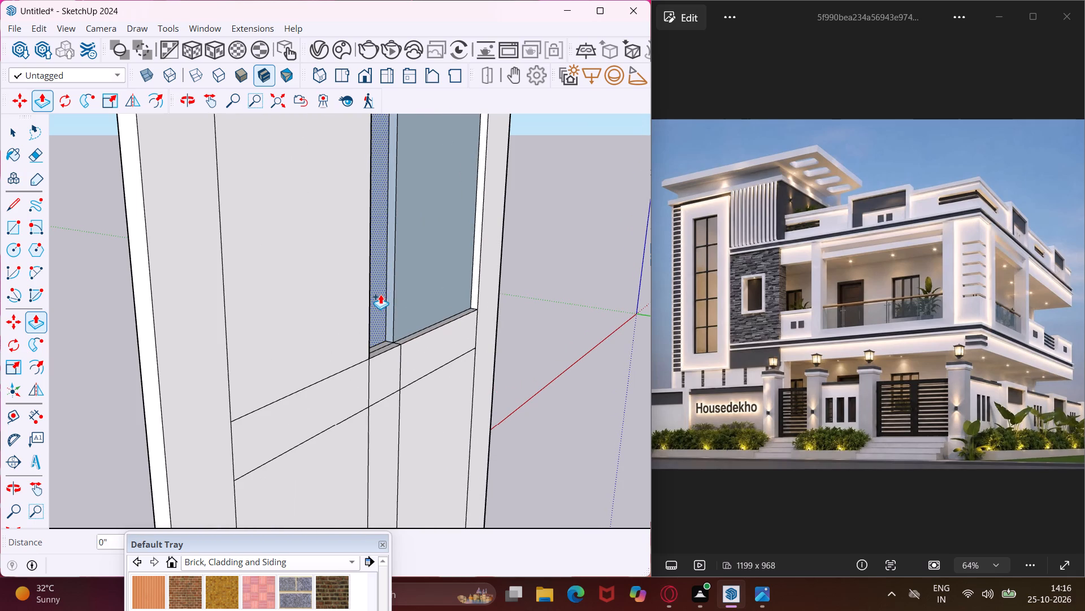
pyautogui.click(384, 375)
pyautogui.click(412, 291)
pyautogui.click(410, 361)
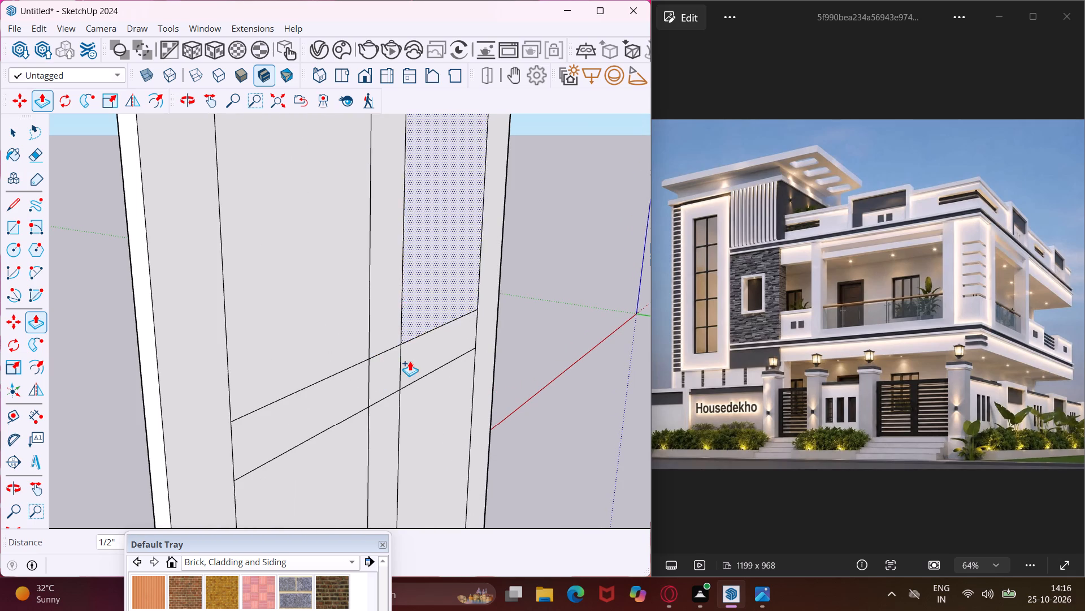
# Push/Pull the next higher recessed crossbar's left segment, right segment and mullion intersection flush with the faces directly below.
pyautogui.scroll(-18, 320, 383)
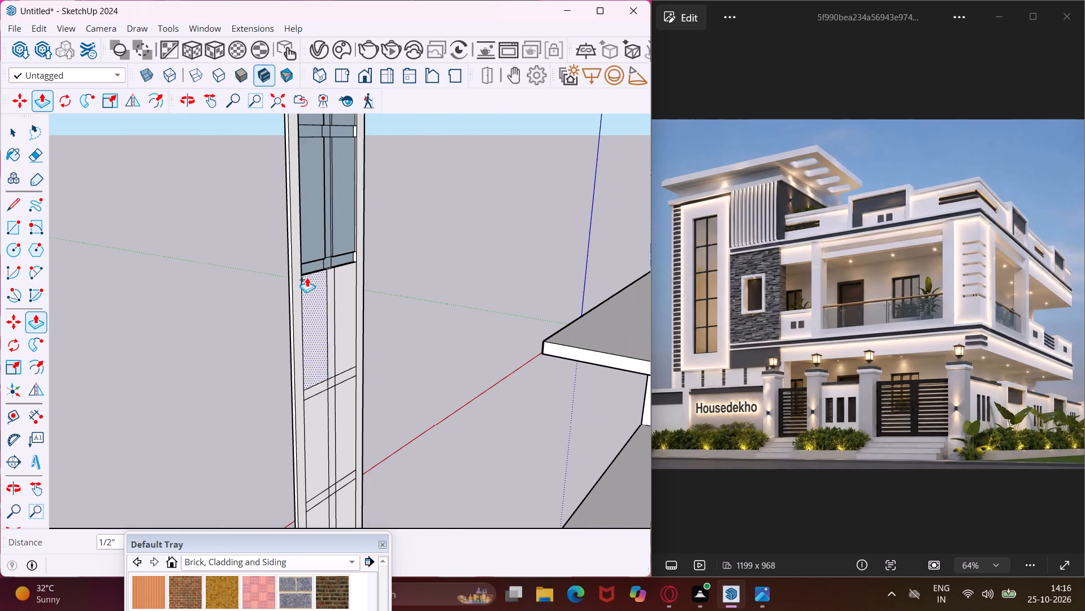
pyautogui.scroll(11, 316, 200)
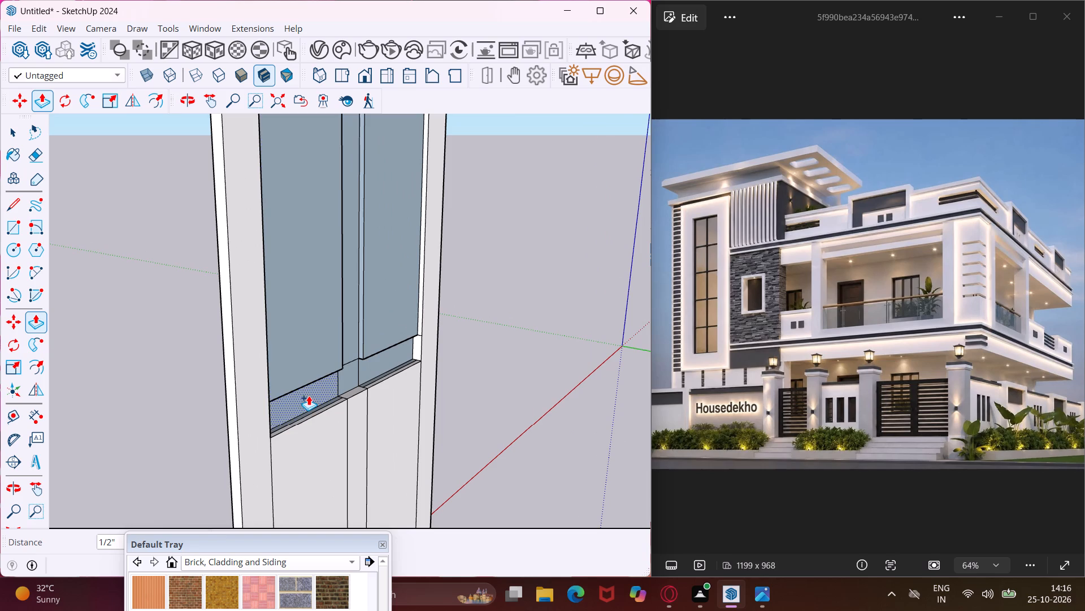
pyautogui.click(309, 395)
pyautogui.click(322, 457)
pyautogui.click(361, 375)
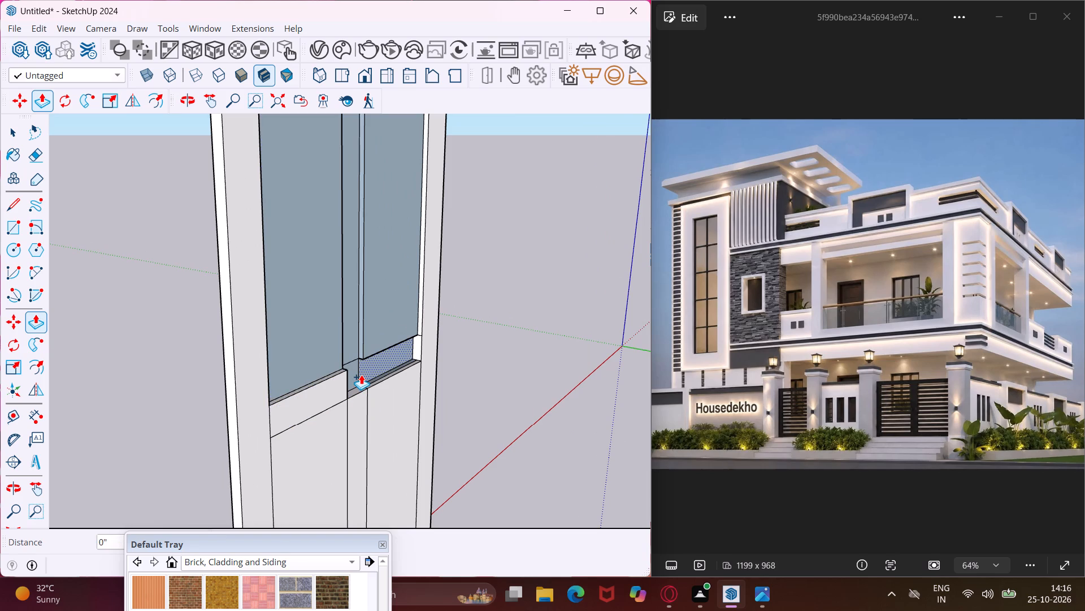
pyautogui.click(372, 397)
pyautogui.click(357, 373)
pyautogui.click(359, 424)
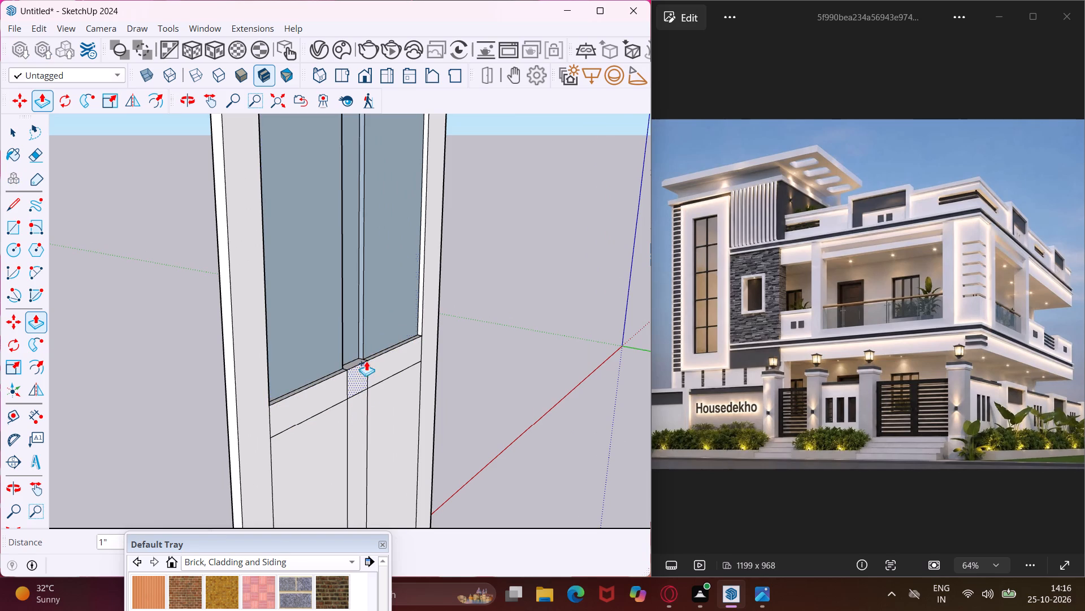
# Push/Pull the right pane, mullion segment and left pane above this crossbar flush with the crossbar.
pyautogui.click(370, 312)
pyautogui.click(365, 385)
pyautogui.click(350, 342)
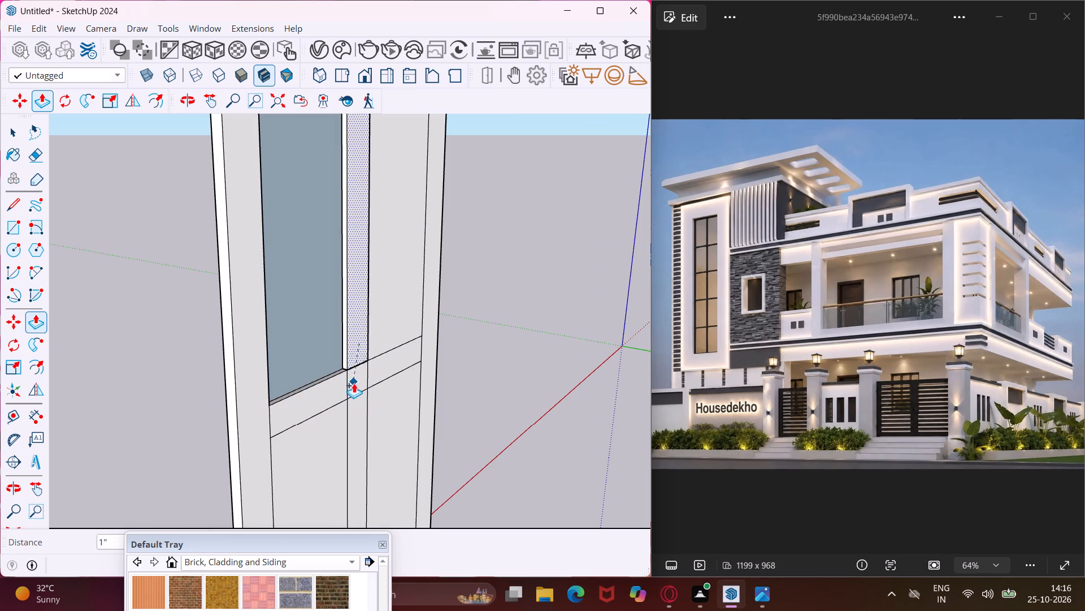
pyautogui.click(354, 383)
pyautogui.click(328, 355)
pyautogui.click(338, 408)
# Push/Pull the left and right panes of the last recessed window section flush with the faces below.
pyautogui.scroll(-7, 329, 403)
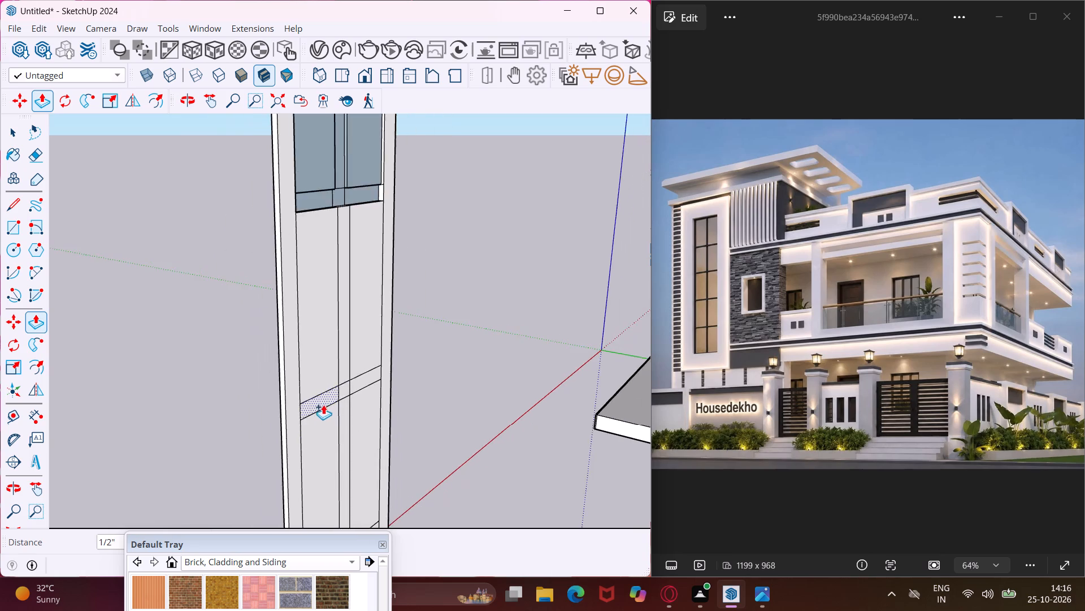
pyautogui.scroll(-12, 323, 402)
pyautogui.scroll(10, 320, 309)
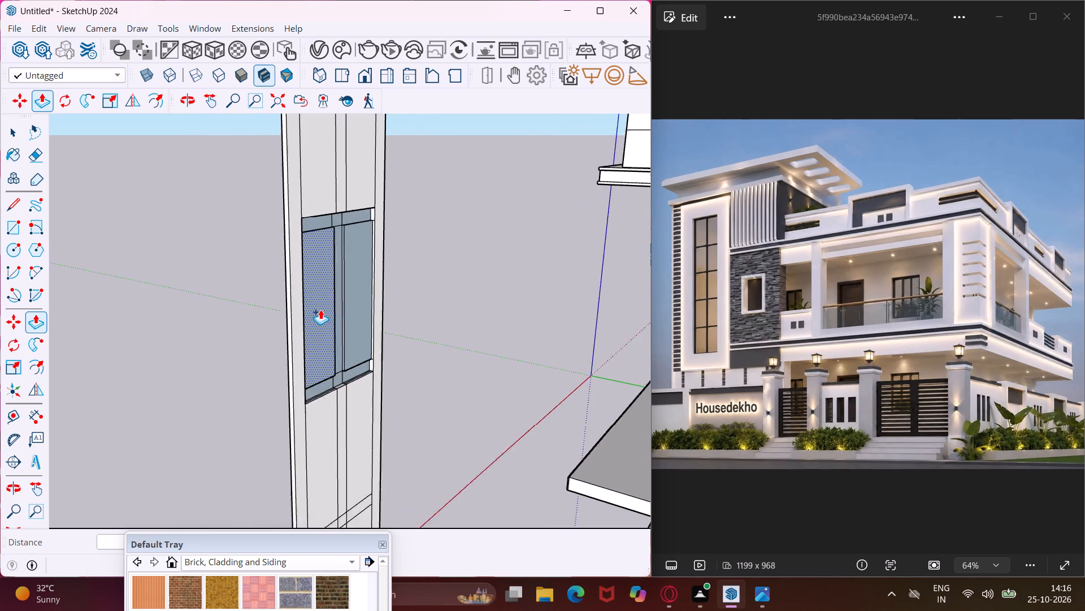
pyautogui.click(322, 322)
pyautogui.click(325, 440)
pyautogui.click(371, 330)
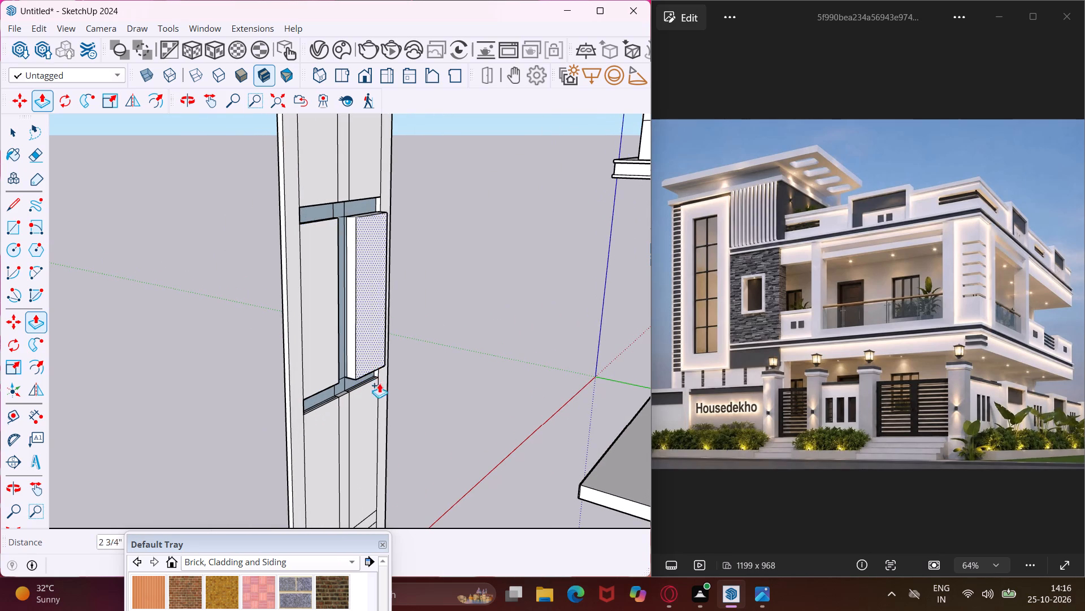
pyautogui.click(382, 399)
# Push/Pull the crossbar below this section, from right segment through intersection to left segment, and the section's mullion flush with the adjoining faces.
pyautogui.scroll(5, 366, 379)
pyautogui.click(365, 377)
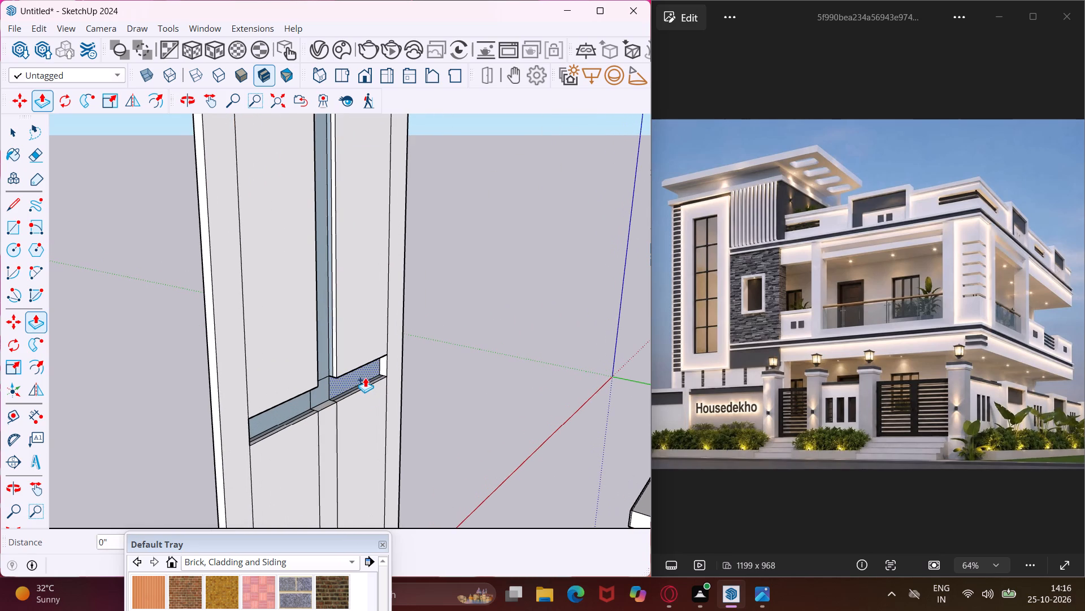
pyautogui.click(370, 406)
pyautogui.click(316, 395)
pyautogui.click(331, 431)
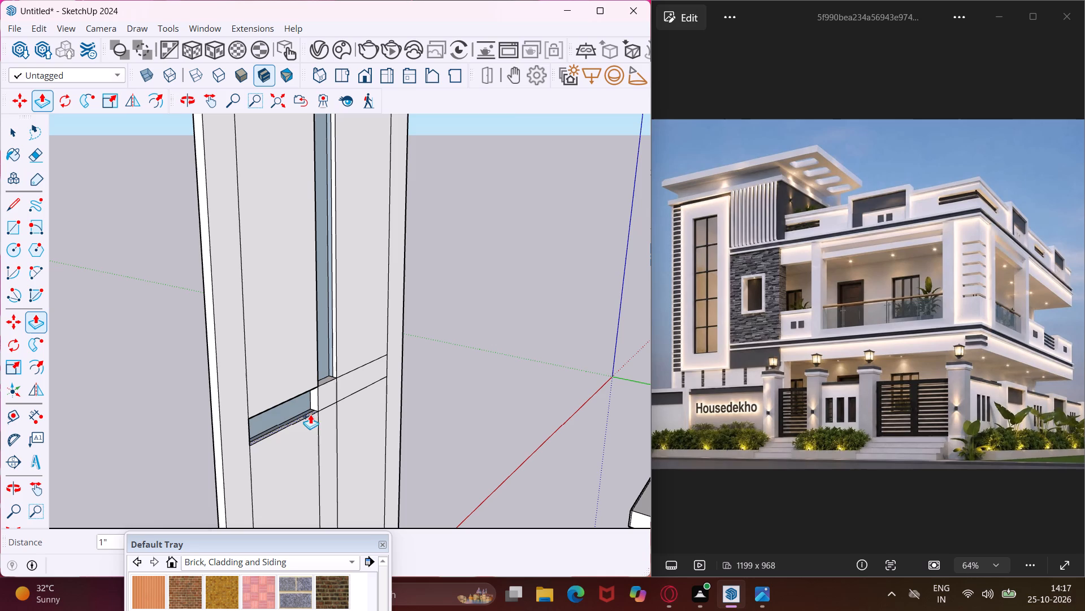
pyautogui.click(302, 402)
pyautogui.click(309, 434)
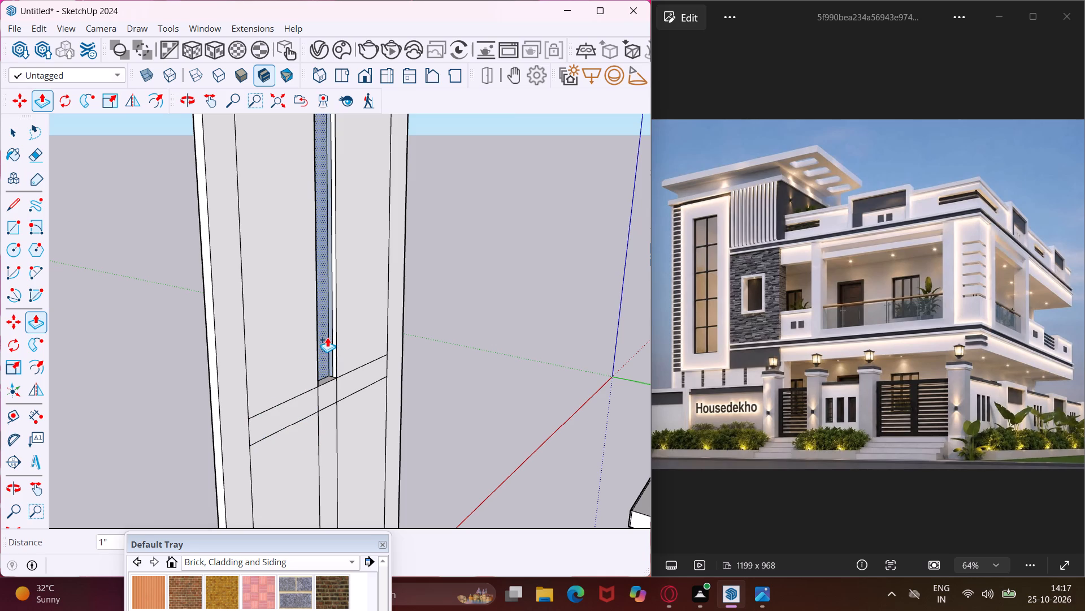
pyautogui.click(327, 337)
pyautogui.click(325, 386)
# Push/Pull the last recessed crossbar's left segment, mullion intersection and right segment flush with the faces below.
pyautogui.scroll(-10, 302, 427)
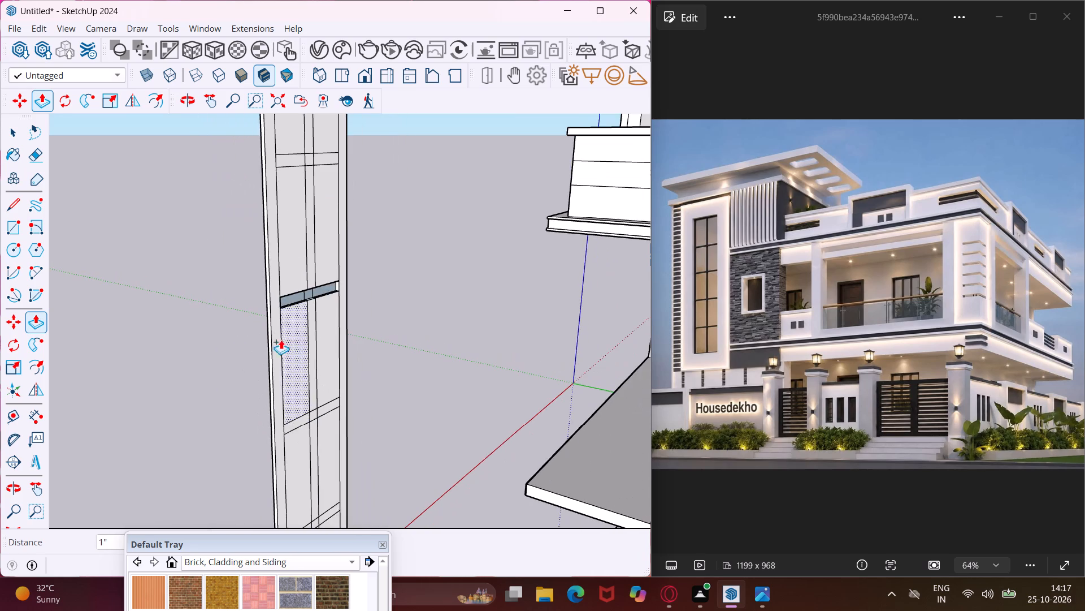
pyautogui.scroll(14, 296, 275)
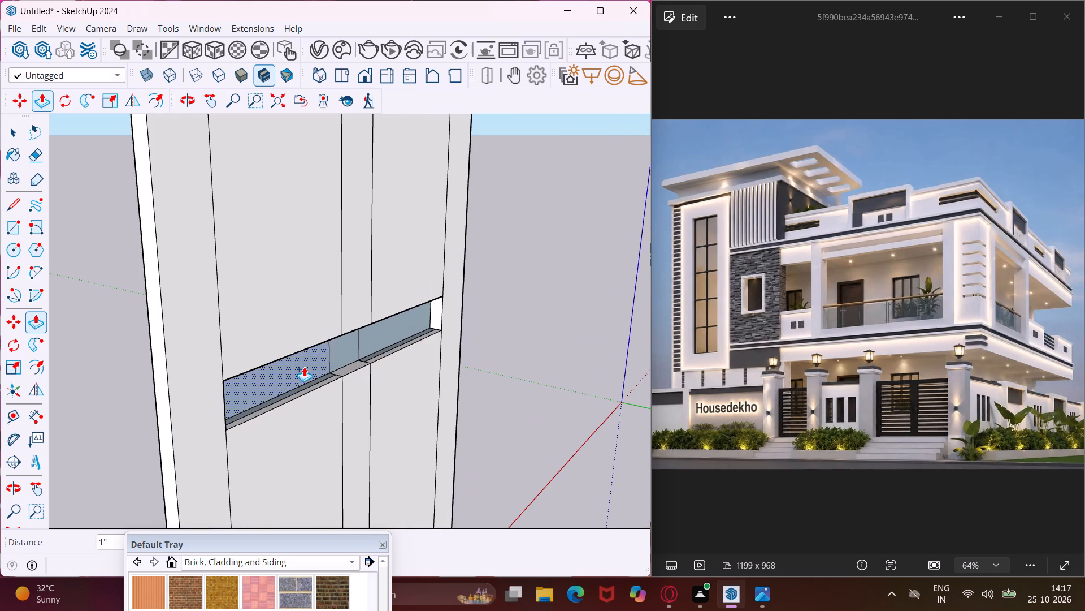
pyautogui.click(303, 367)
pyautogui.click(318, 429)
pyautogui.click(355, 351)
pyautogui.click(364, 390)
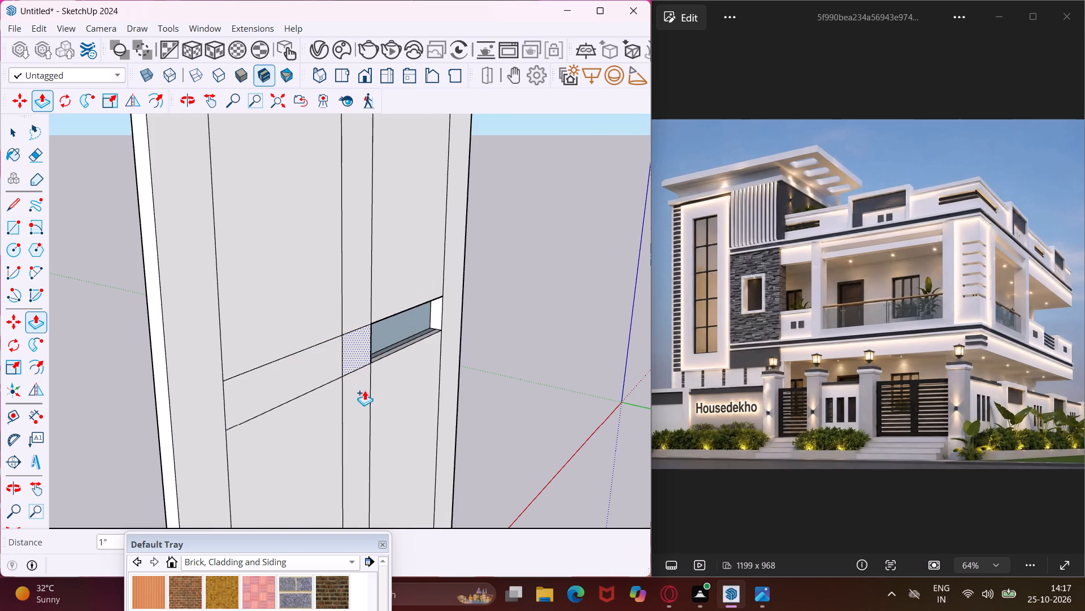
pyautogui.click(383, 332)
pyautogui.click(390, 373)
pyautogui.scroll(-9, 381, 368)
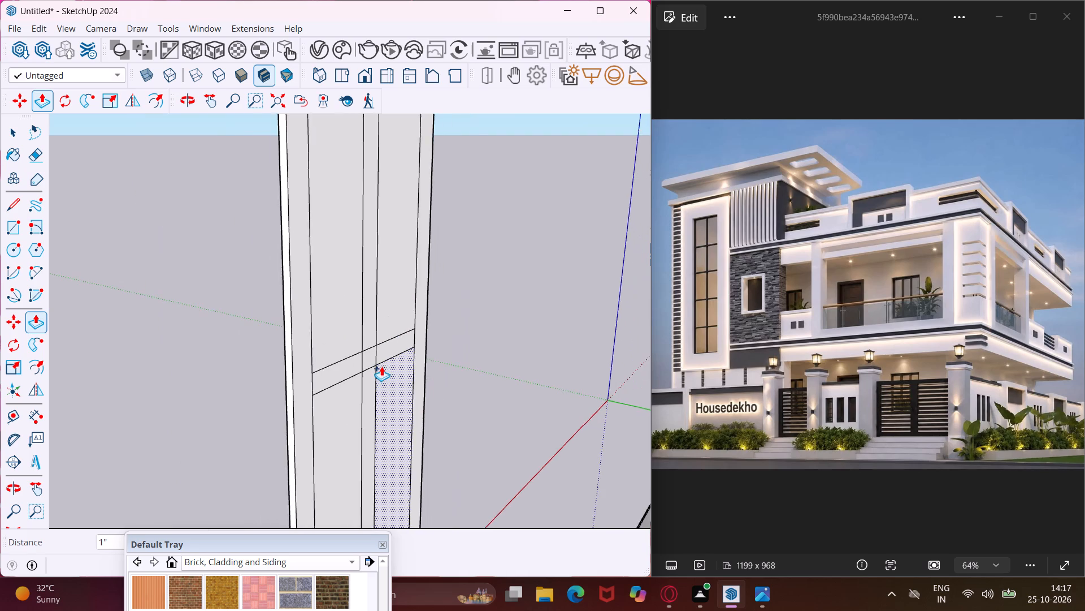
pyautogui.scroll(-4, 381, 366)
pyautogui.scroll(-5, 333, 395)
pyautogui.press('Escape')
pyautogui.press('space')
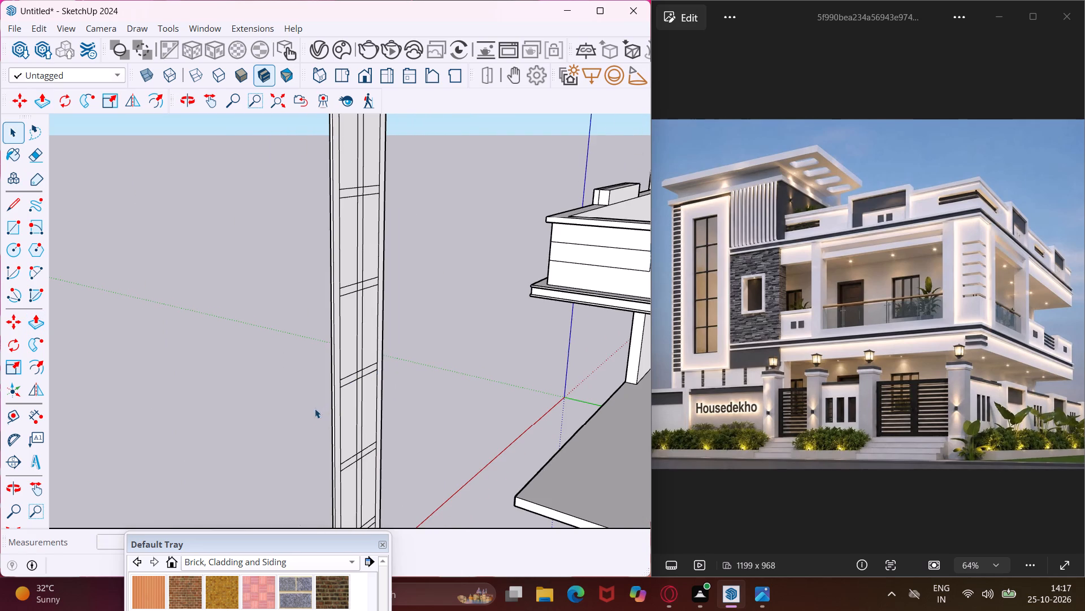
# On the panel's opposite side, Push/Pull the protruding mullion segment back 2 3/16" and the protruding left pane flush with the right pane.
pyautogui.moveTo(315, 408); pyautogui.dragTo(677, 434, button='middle')
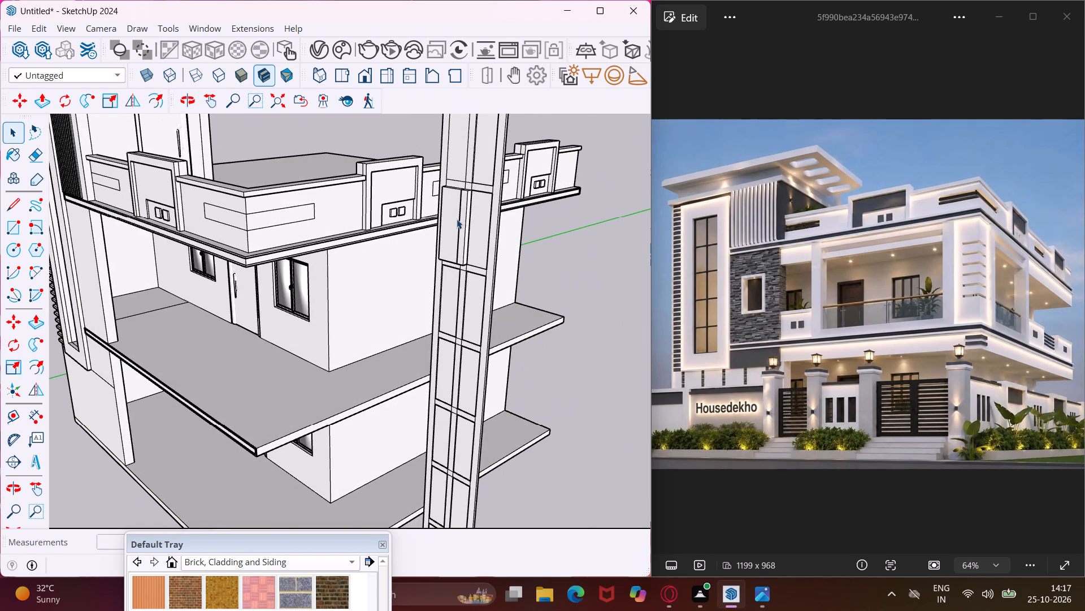
pyautogui.scroll(10, 457, 216)
pyautogui.click(470, 216)
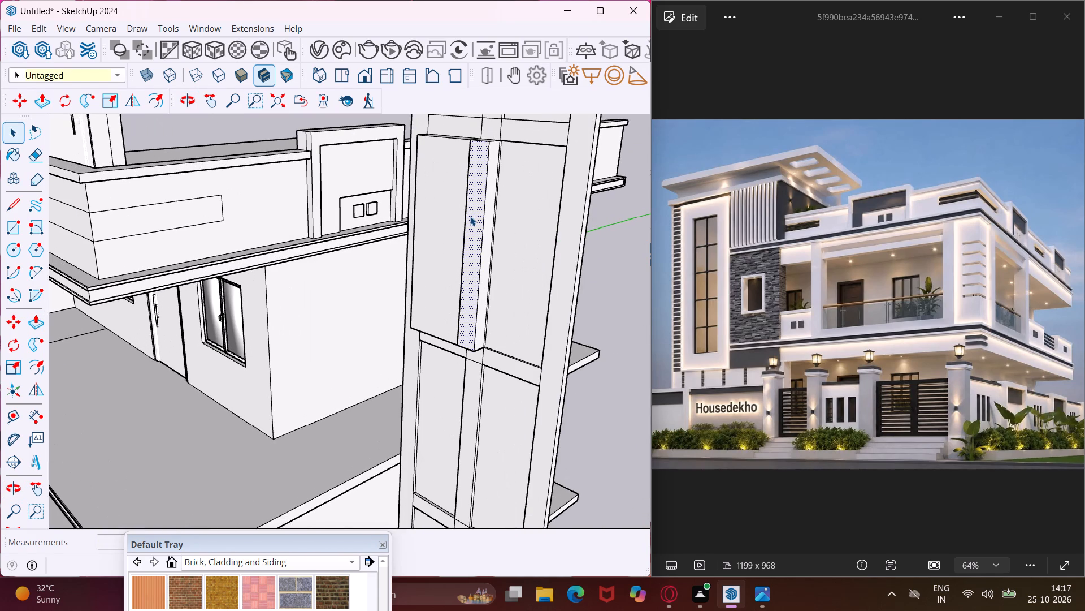
pyautogui.press('p')
pyautogui.click(470, 216)
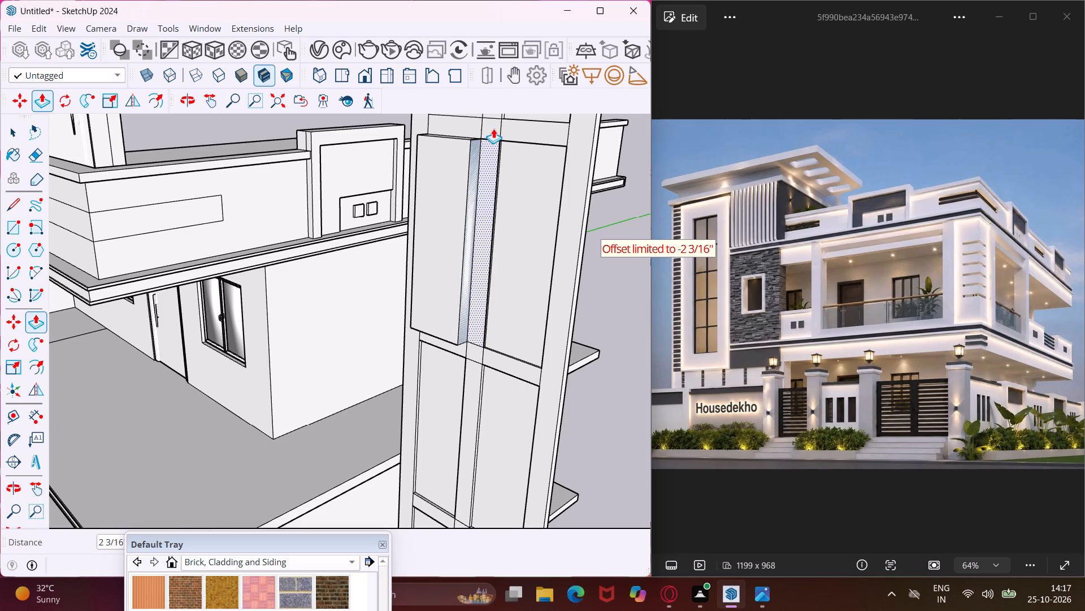
pyautogui.click(525, 128)
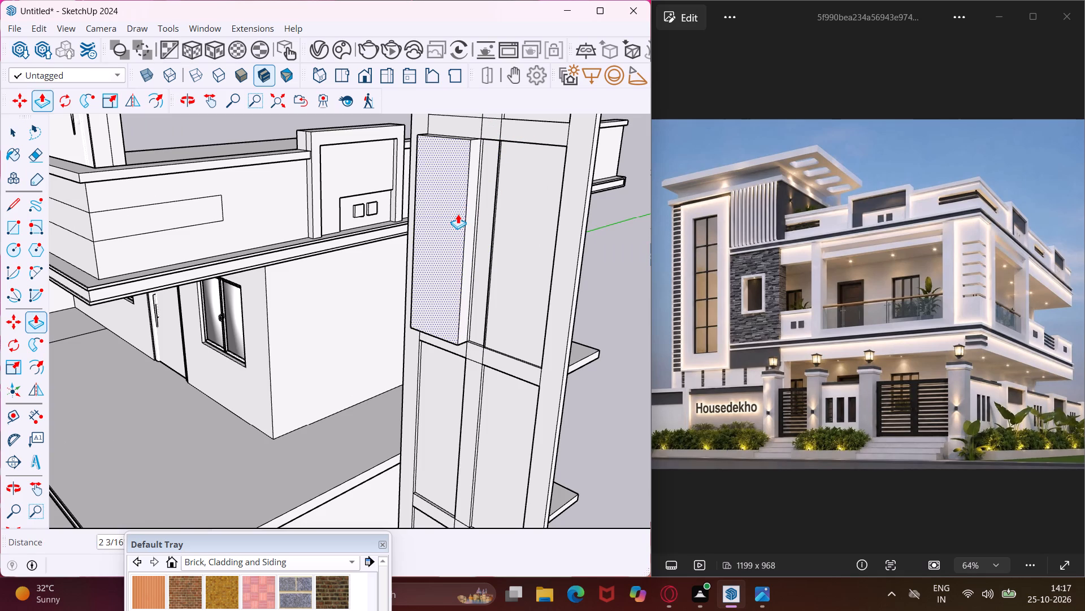
pyautogui.press('Escape')
pyautogui.click(455, 217)
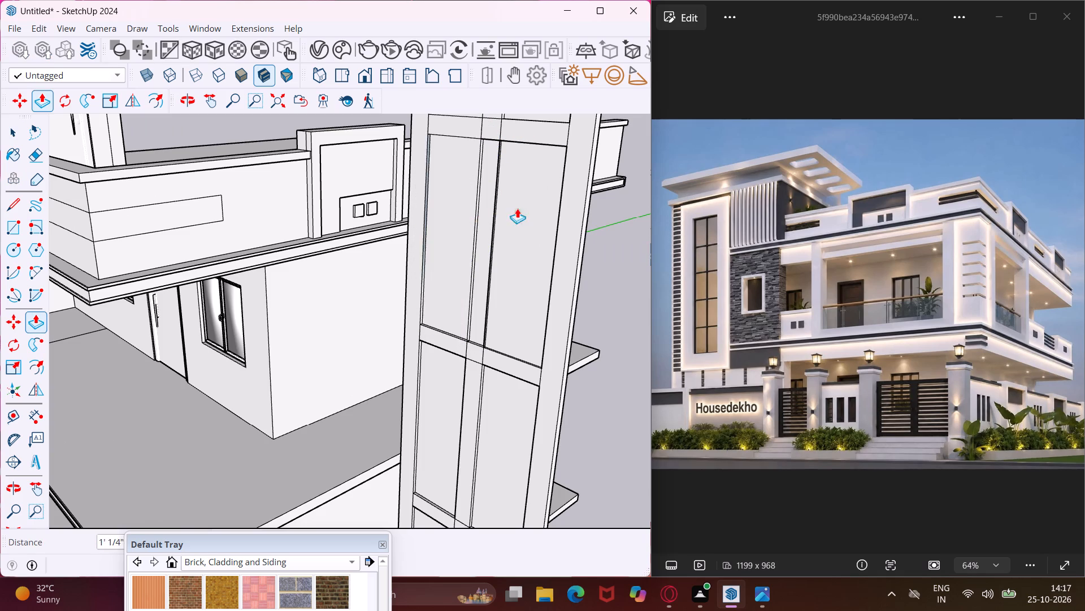
pyautogui.click(537, 212)
pyautogui.press('Escape')
pyautogui.press('space')
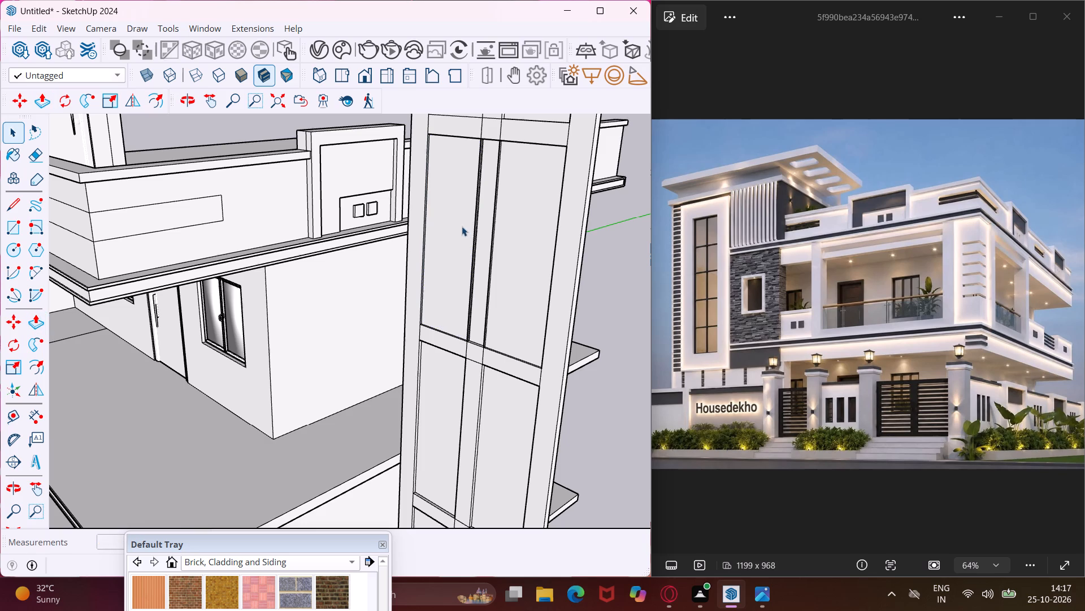
# Push/Pull the recessed mullion segment 1/2" out, flush with the crossbar intersection below it.
pyautogui.moveTo(461, 225); pyautogui.dragTo(711, 191, button='middle')
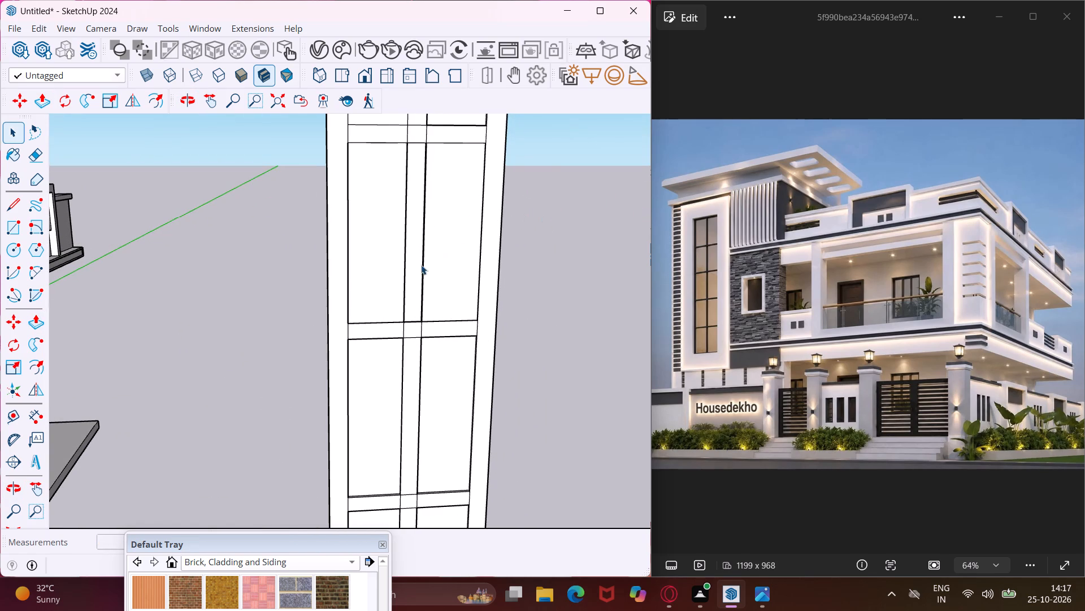
pyautogui.scroll(4, 421, 265)
pyautogui.moveTo(421, 265); pyautogui.dragTo(723, 261, button='middle')
pyautogui.scroll(1, 441, 269)
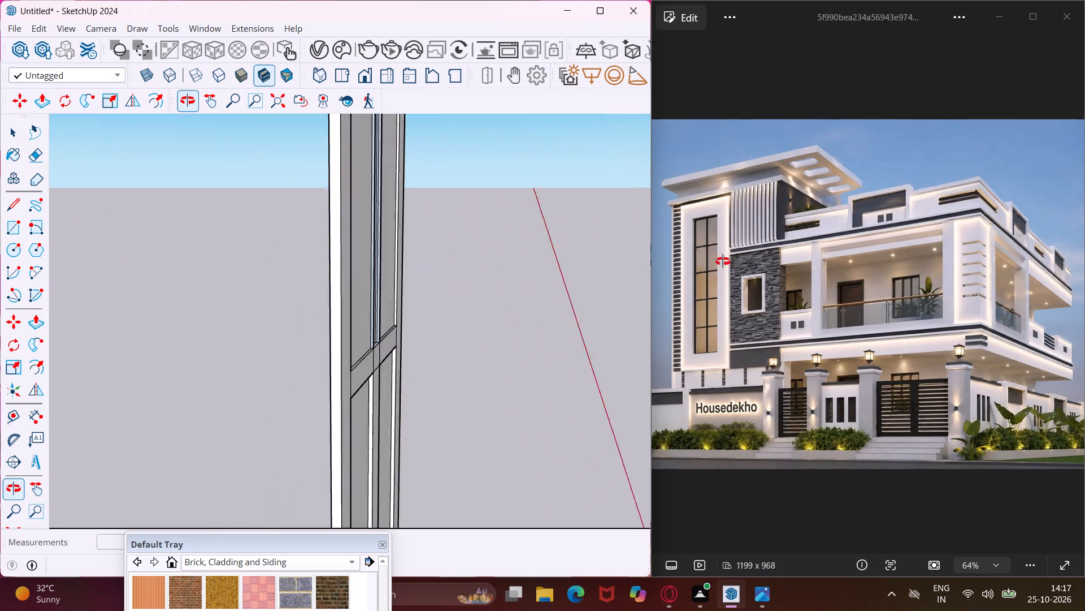
pyautogui.moveTo(723, 261); pyautogui.dragTo(432, 337, button='middle')
pyautogui.scroll(11, 407, 328)
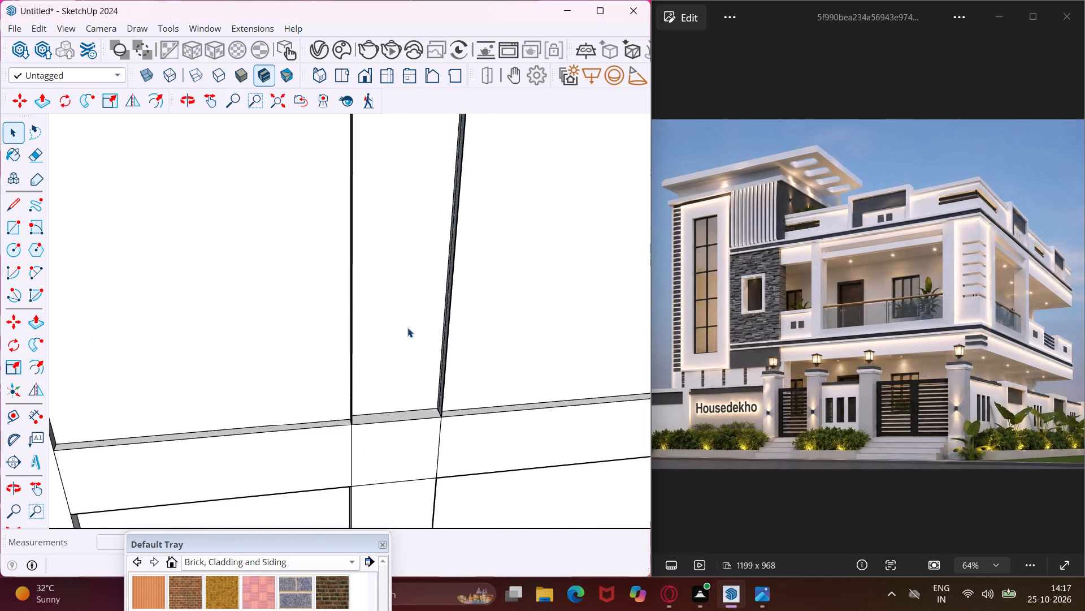
pyautogui.moveTo(407, 328); pyautogui.dragTo(585, 311, button='middle')
pyautogui.click(429, 342)
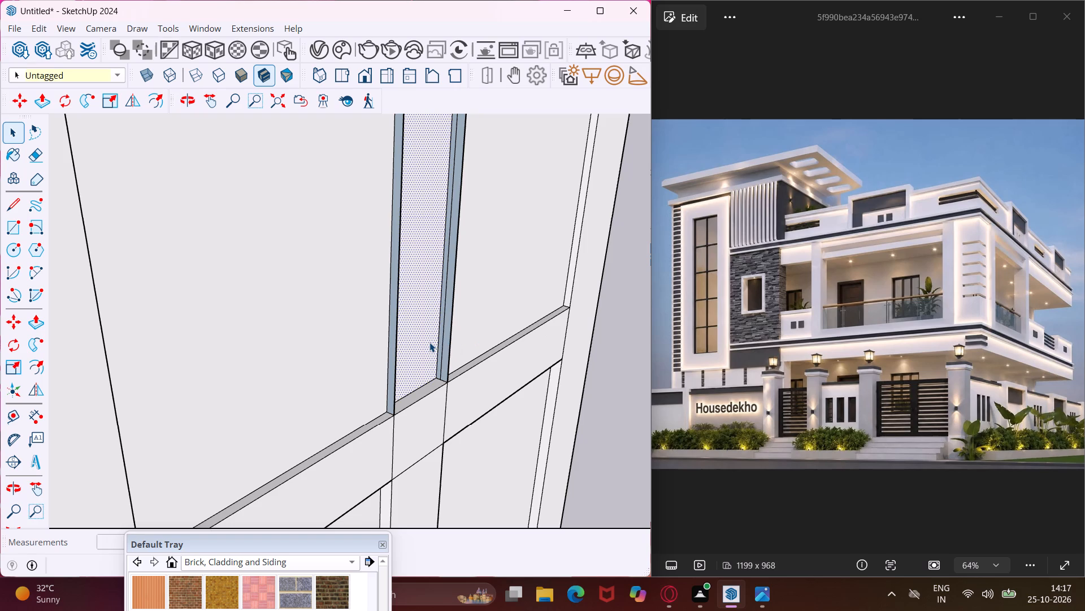
pyautogui.press('p')
pyautogui.click(429, 342)
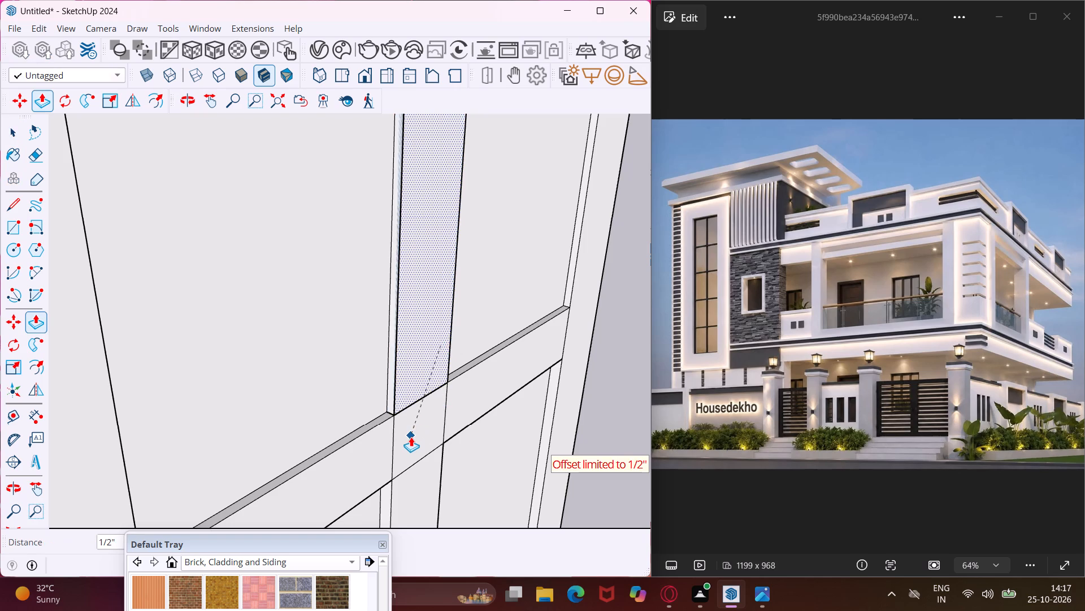
pyautogui.click(411, 437)
pyautogui.press('Escape')
pyautogui.press('space')
# Examine the tall window panel along its full height, and the house's front tower and first-floor wall beside it.
pyautogui.scroll(-6, 377, 415)
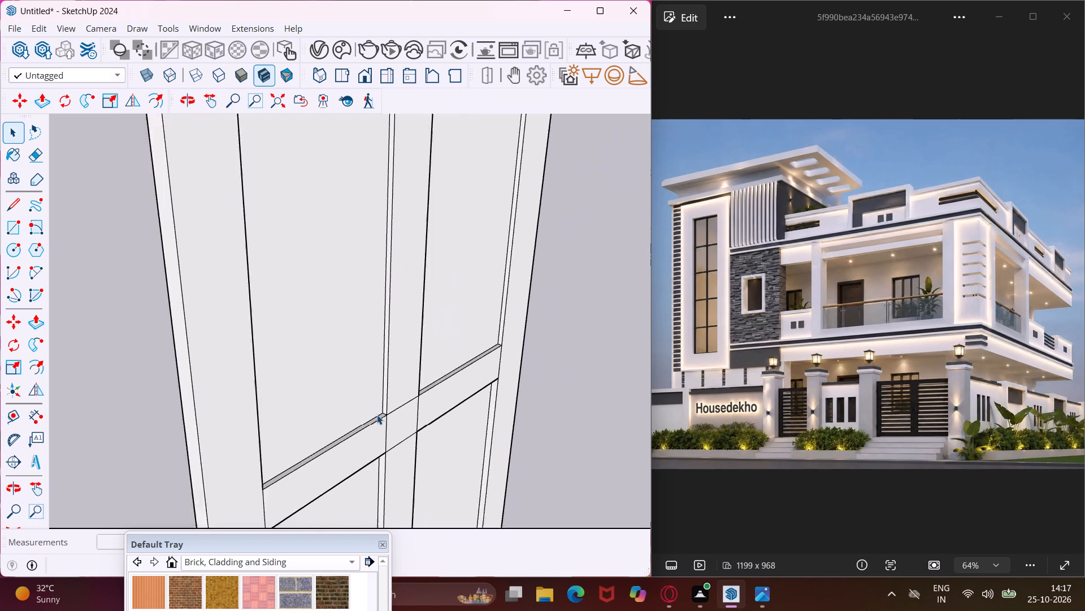
pyautogui.scroll(-7, 377, 415)
pyautogui.moveTo(407, 408); pyautogui.dragTo(262, 440, button='middle')
pyautogui.scroll(1, 407, 408)
pyautogui.scroll(-5, 258, 438)
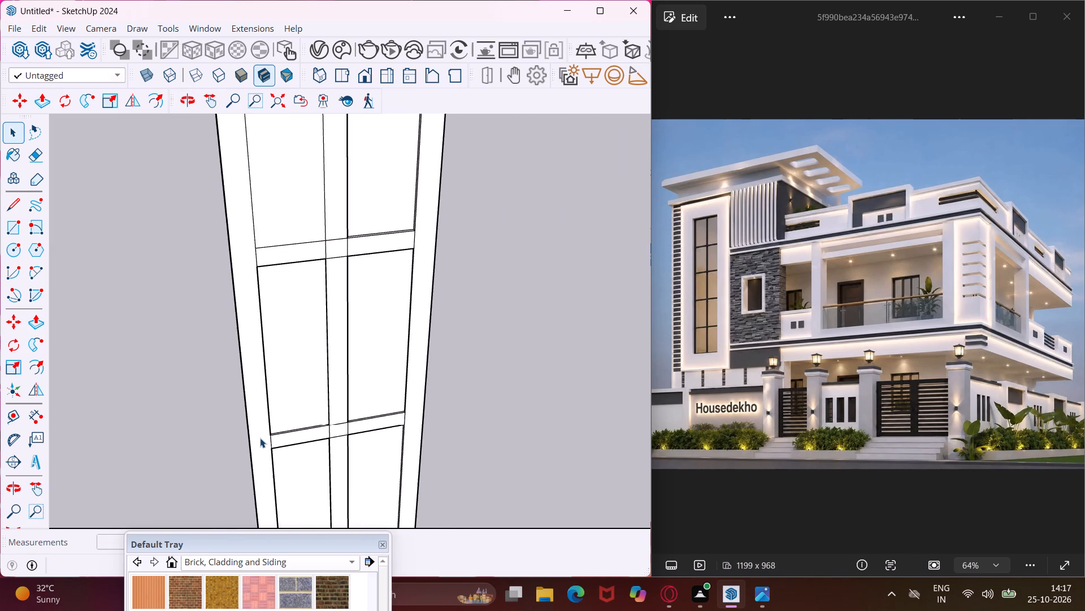
pyautogui.scroll(-6, 306, 389)
pyautogui.moveTo(317, 418); pyautogui.dragTo(319, 266, button='middle')
pyautogui.scroll(-6, 322, 266)
pyautogui.scroll(-11, 296, 312)
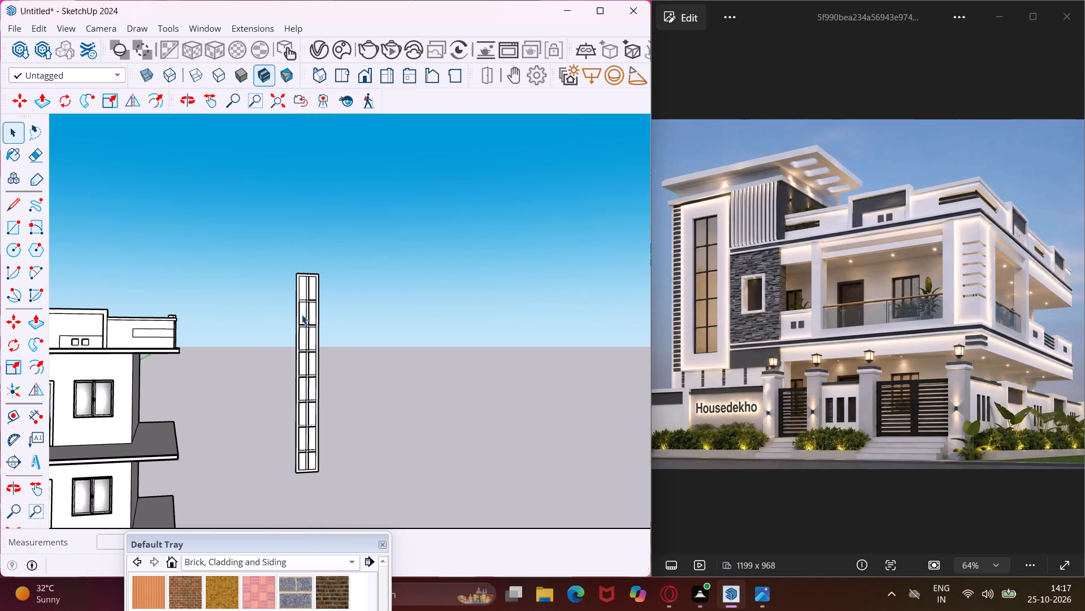
pyautogui.scroll(-14, 268, 345)
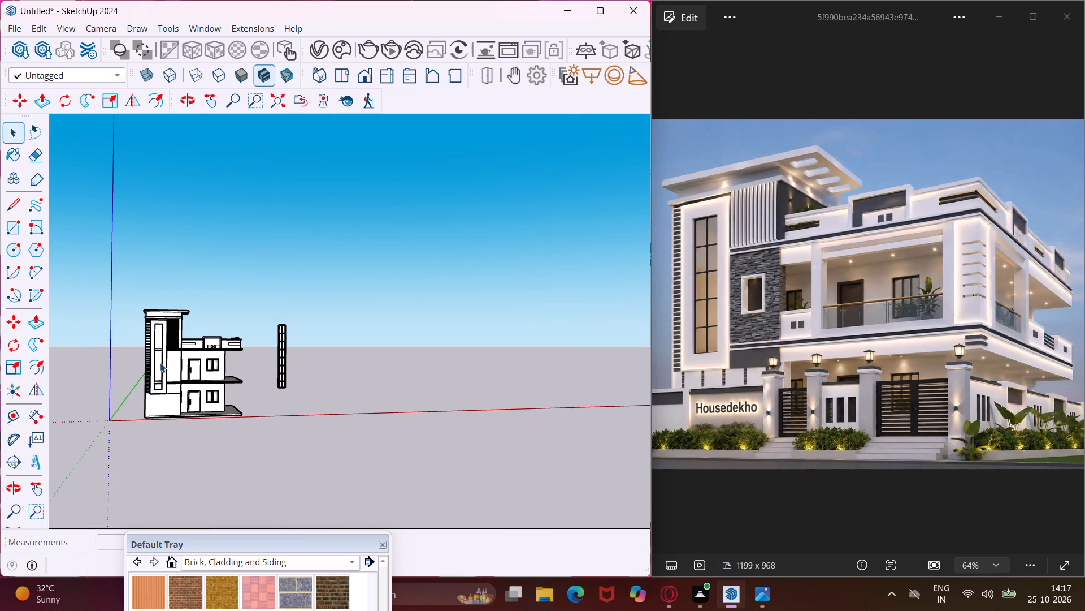
pyautogui.scroll(14, 157, 359)
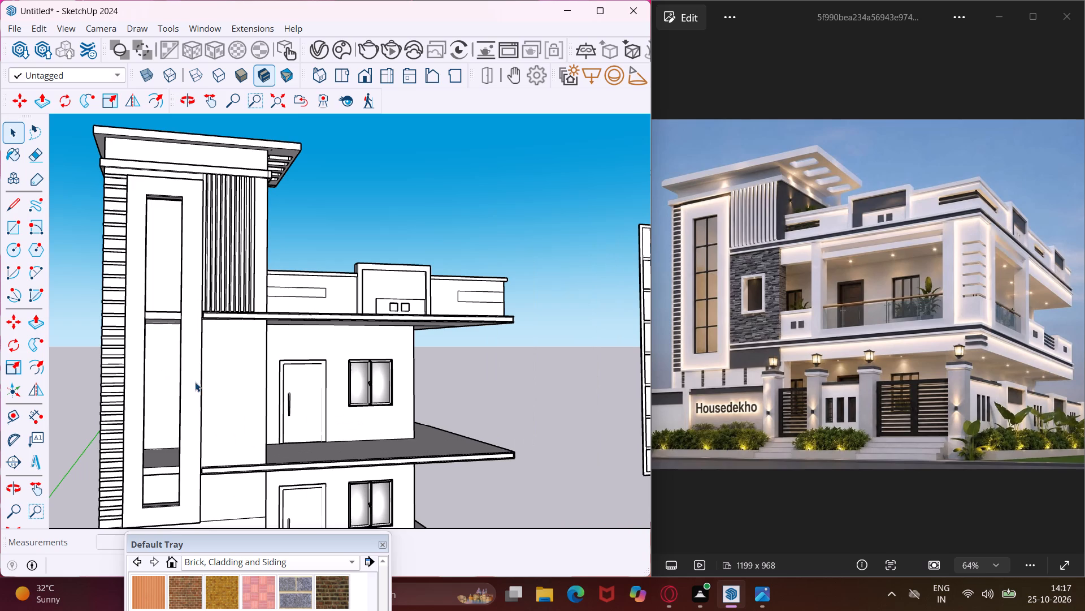
pyautogui.scroll(3, 230, 419)
pyautogui.moveTo(235, 428); pyautogui.dragTo(273, 451, button='middle')
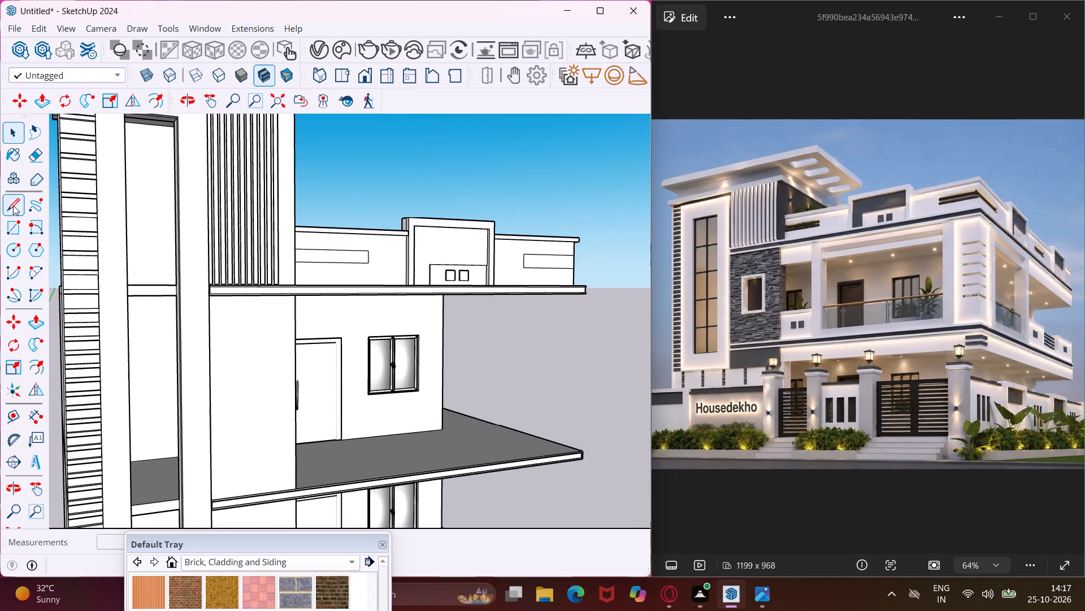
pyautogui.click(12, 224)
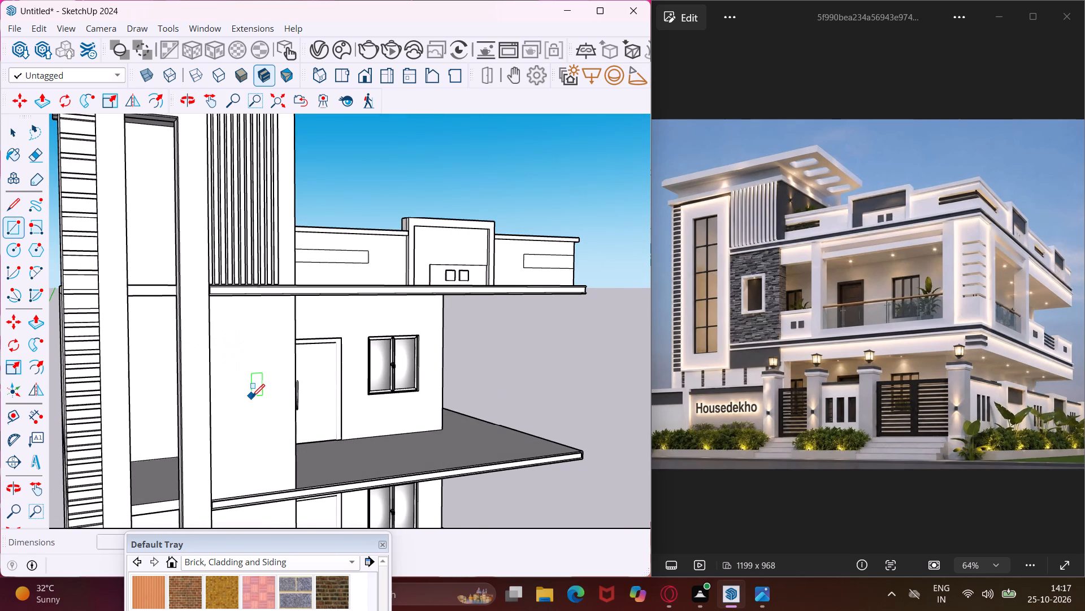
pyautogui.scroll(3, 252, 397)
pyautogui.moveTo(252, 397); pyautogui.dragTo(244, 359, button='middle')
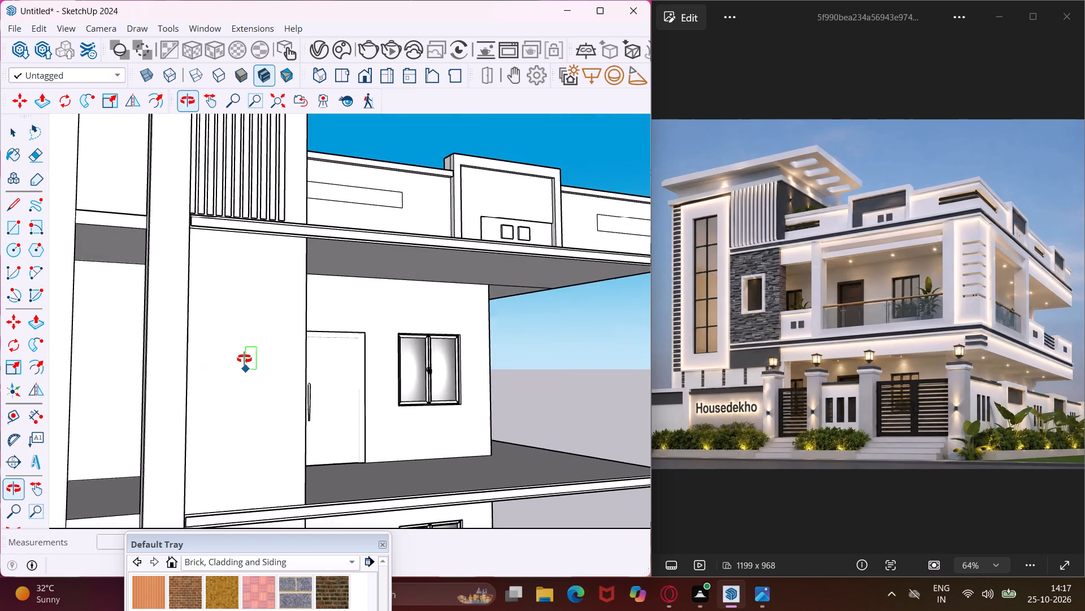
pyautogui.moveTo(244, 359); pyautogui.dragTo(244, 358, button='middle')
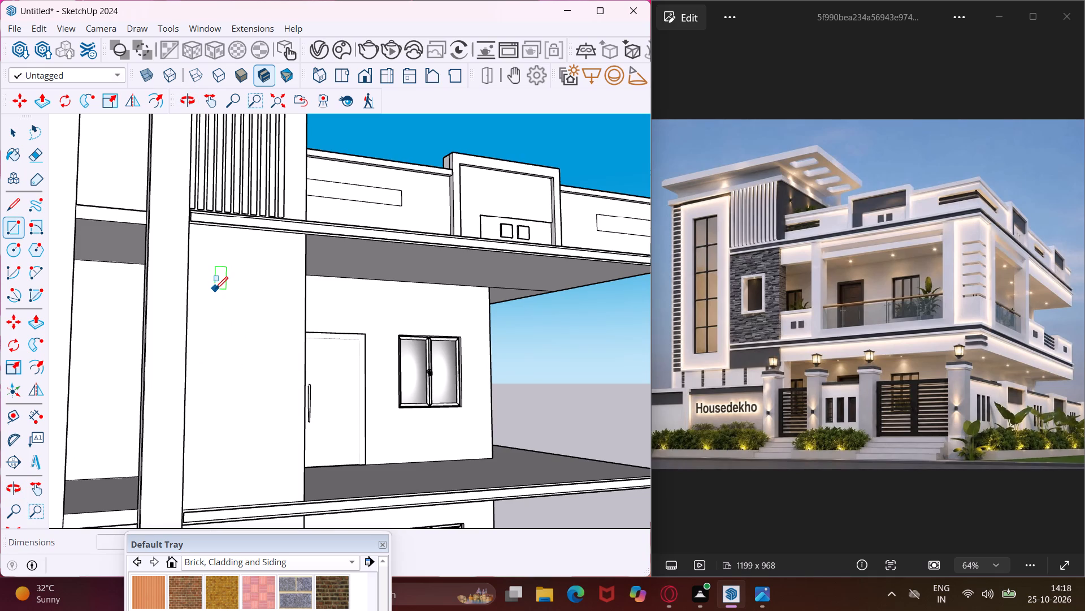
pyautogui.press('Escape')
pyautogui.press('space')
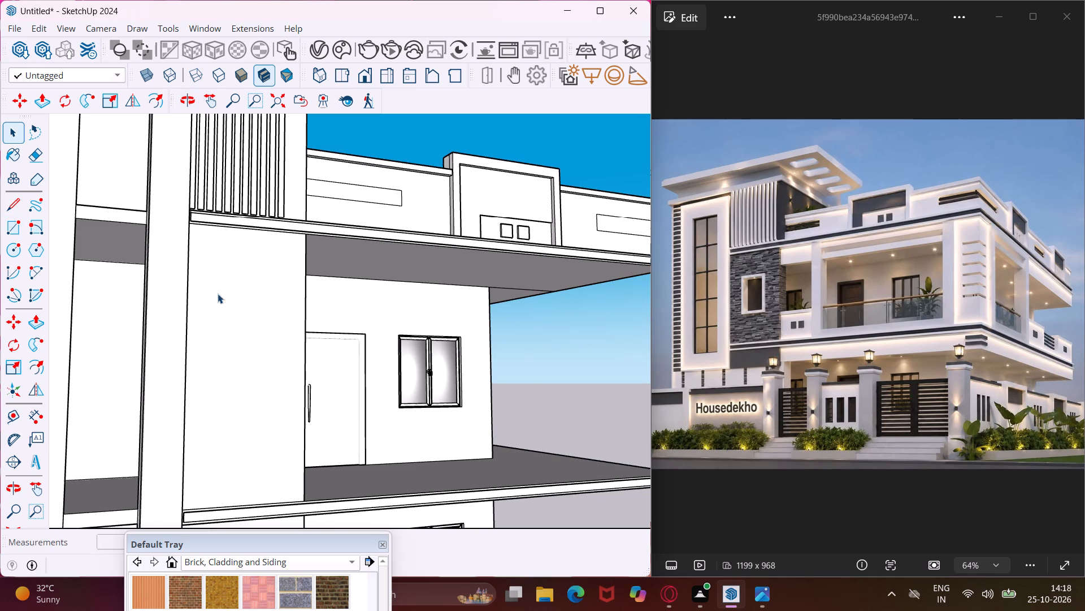
# Erase the edge dividing the underside of the slab above the first-floor door and windows, merging it into one face.
pyautogui.scroll(1, 369, 263)
pyautogui.moveTo(369, 263); pyautogui.dragTo(250, 190, button='middle')
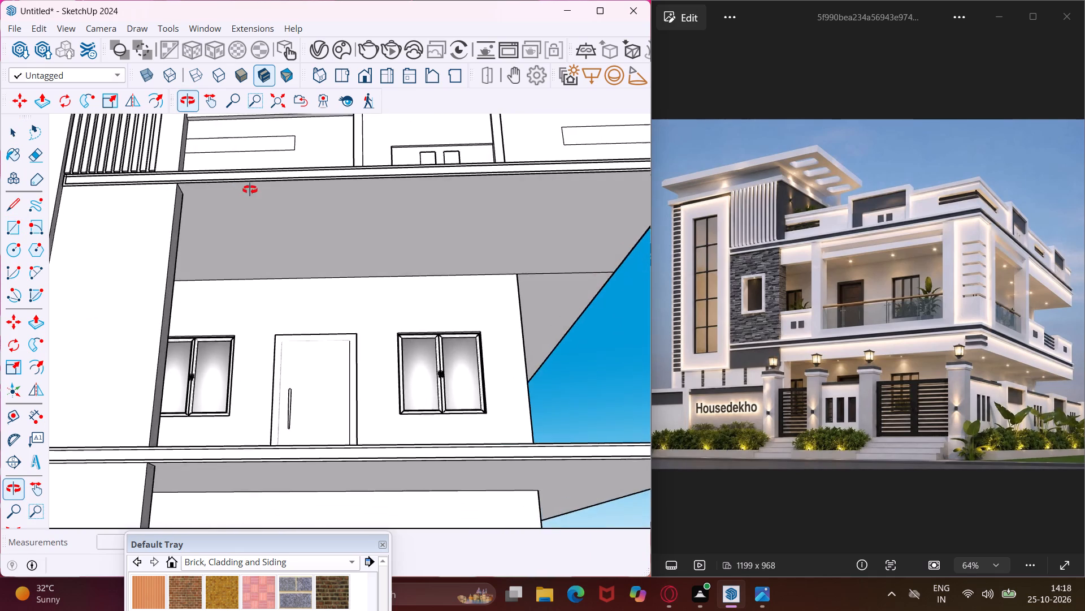
pyautogui.moveTo(250, 190); pyautogui.dragTo(177, 147, button='middle')
pyautogui.scroll(-2, 177, 147)
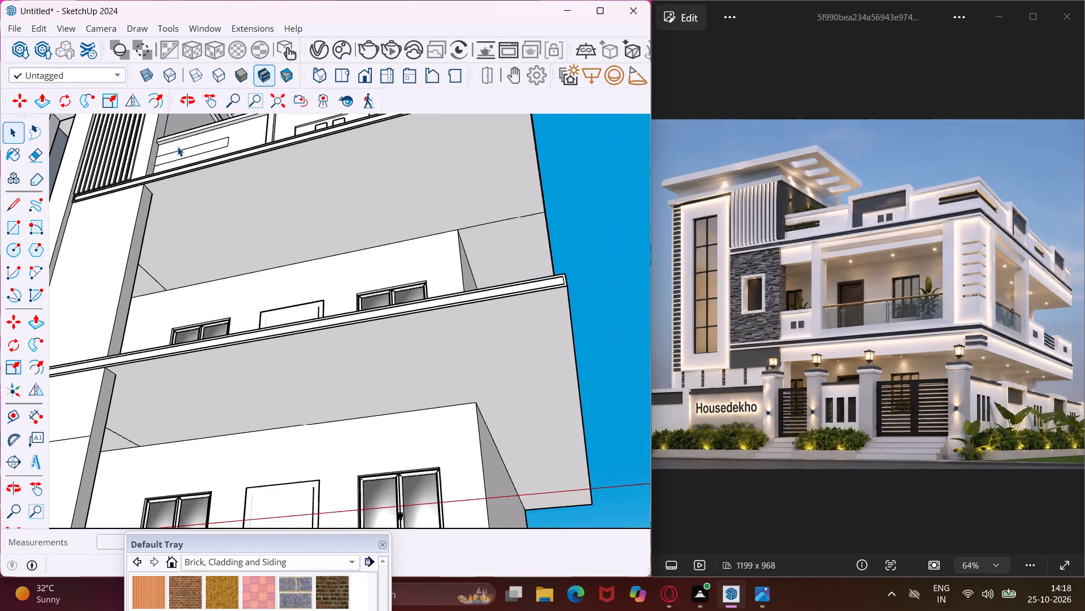
pyautogui.scroll(-1, 177, 147)
pyautogui.moveTo(375, 212); pyautogui.dragTo(324, 216, button='middle')
pyautogui.scroll(2, 324, 216)
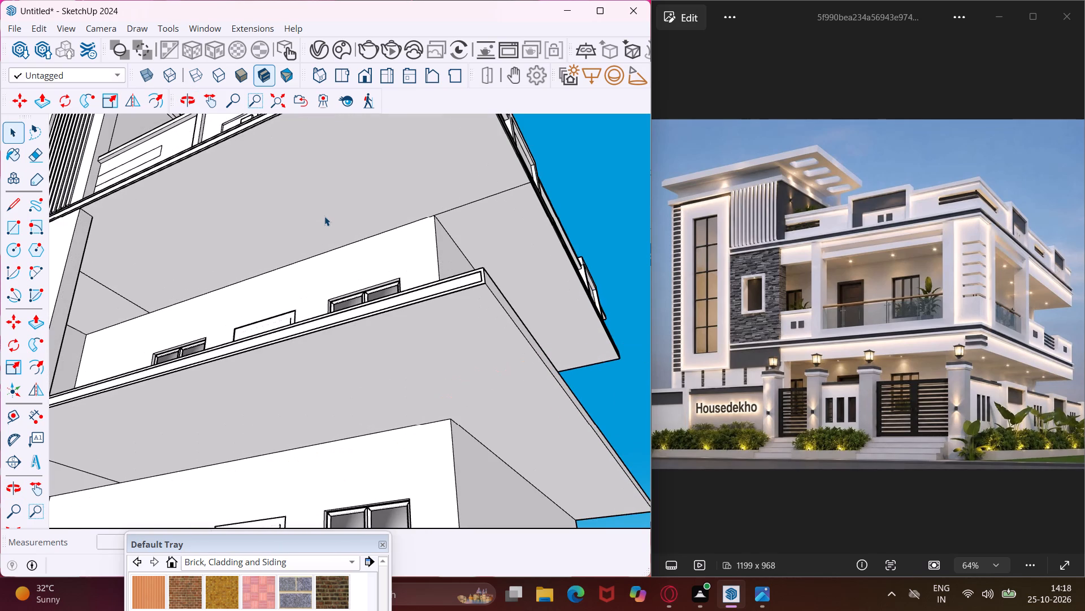
pyautogui.moveTo(281, 182); pyautogui.dragTo(358, 212, button='middle')
pyautogui.click(328, 200)
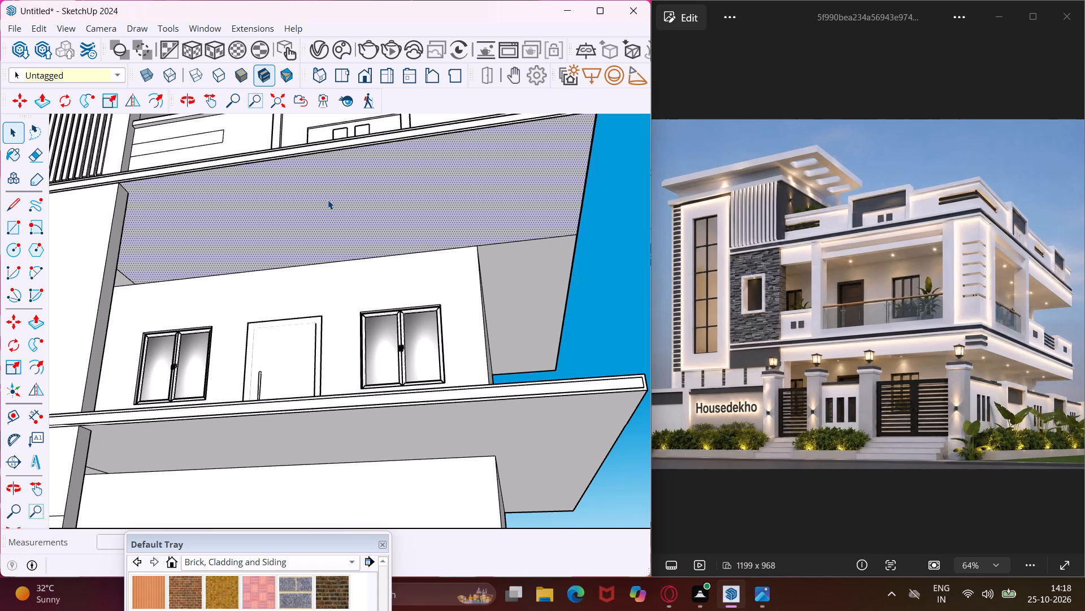
pyautogui.press('e')
pyautogui.moveTo(537, 240); pyautogui.dragTo(531, 224)
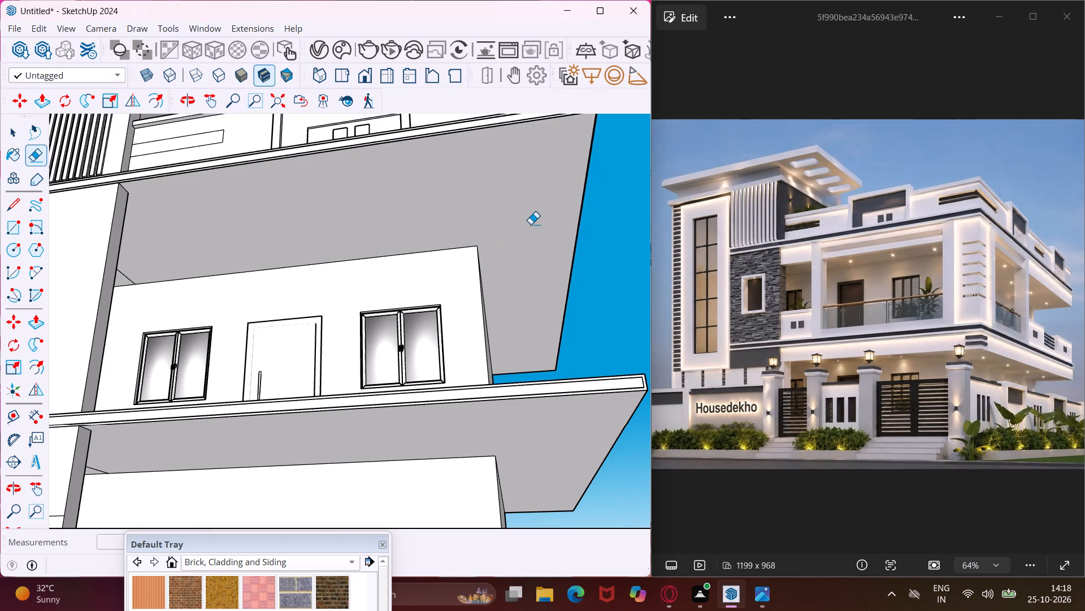
pyautogui.press('Escape')
pyautogui.press('space')
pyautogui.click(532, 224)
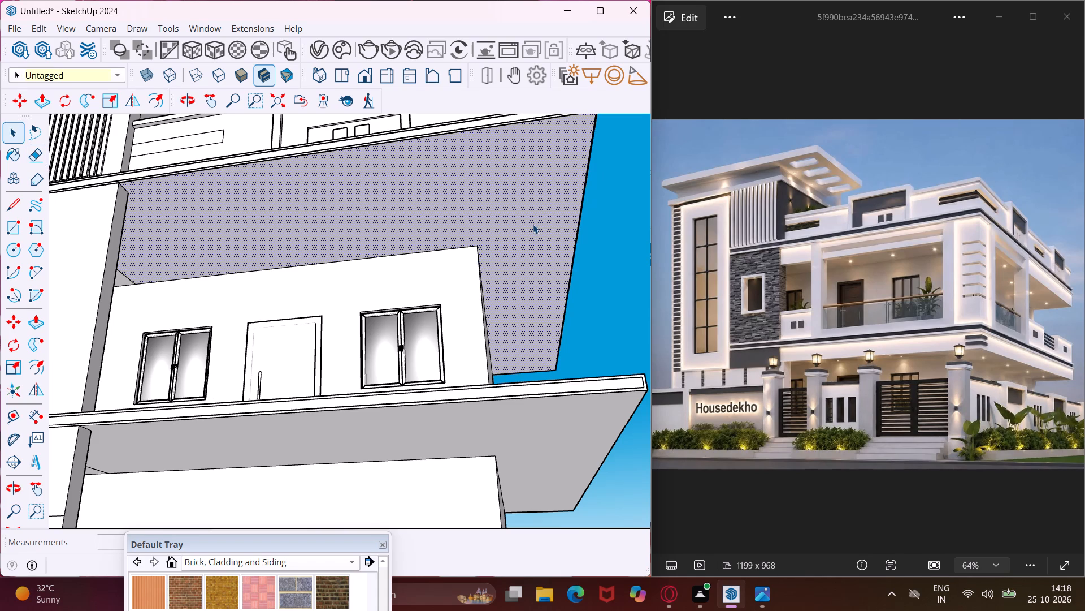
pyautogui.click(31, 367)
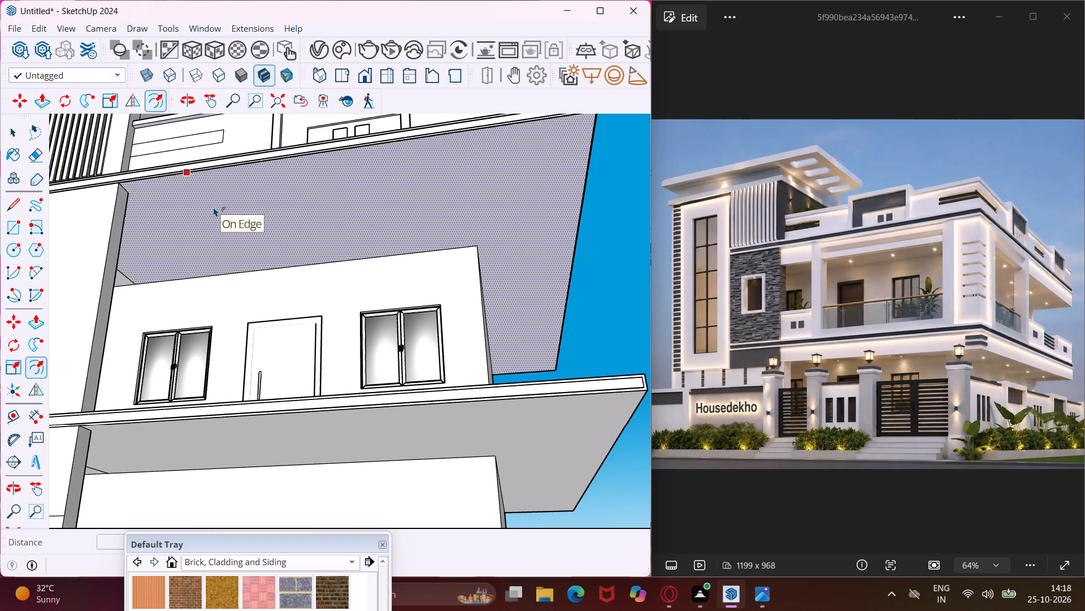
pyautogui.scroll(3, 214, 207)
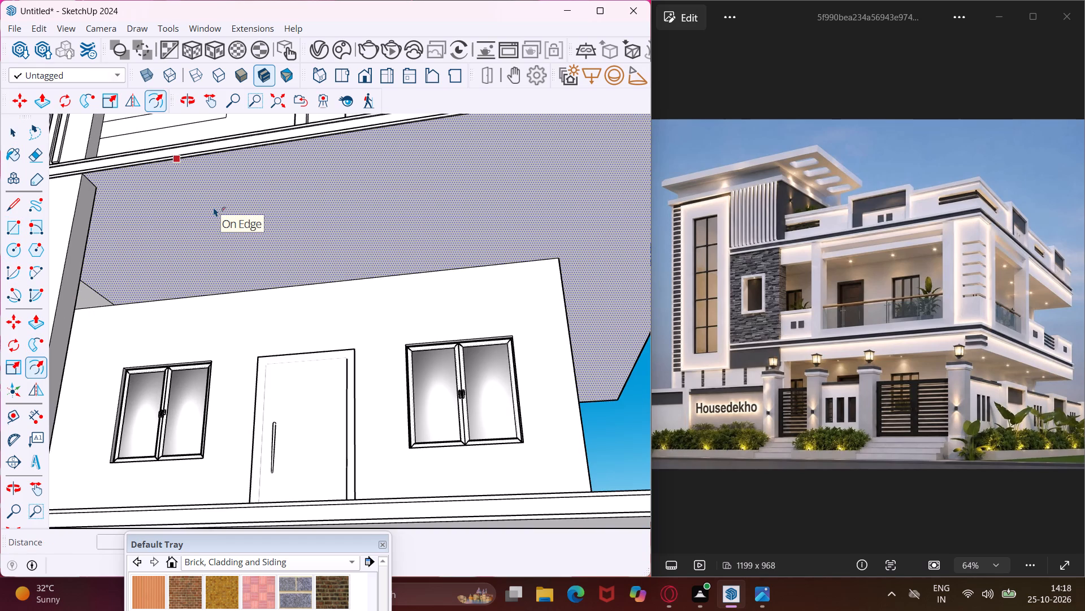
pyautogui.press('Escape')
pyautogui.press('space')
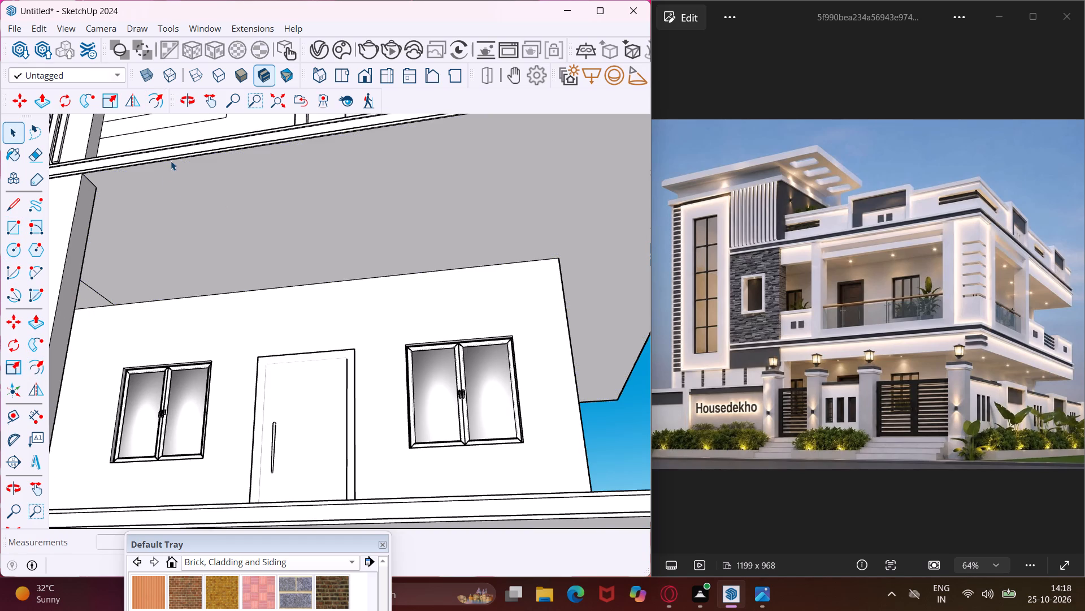
# Examine the underside of the slab above the first-floor door and windows, including where it meets the front tower.
pyautogui.scroll(2, 171, 161)
pyautogui.moveTo(208, 150); pyautogui.dragTo(280, 137, button='middle')
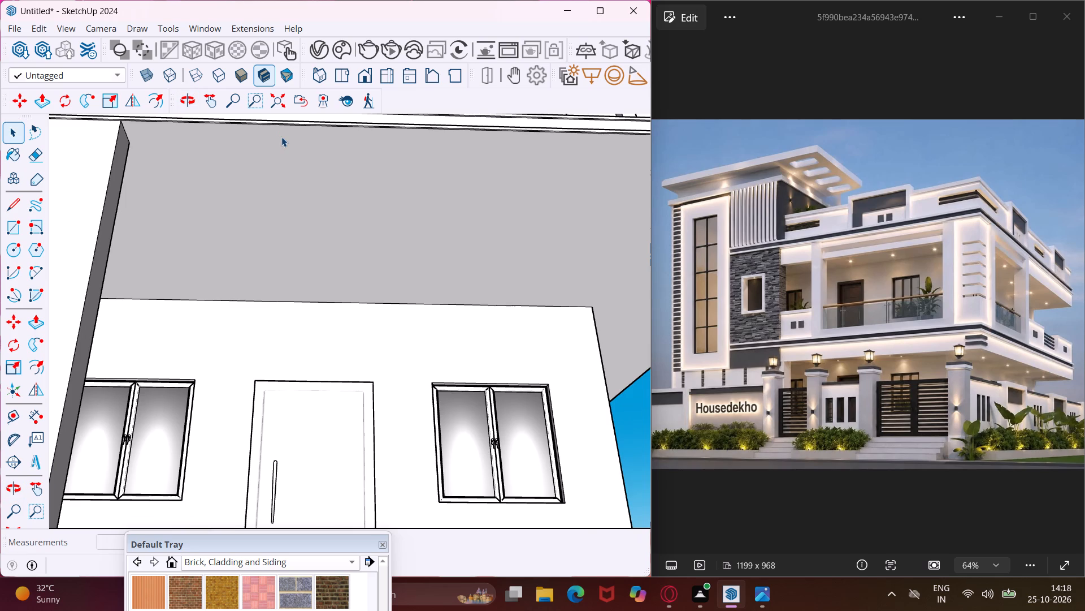
pyautogui.scroll(7, 284, 136)
pyautogui.scroll(-5, 284, 136)
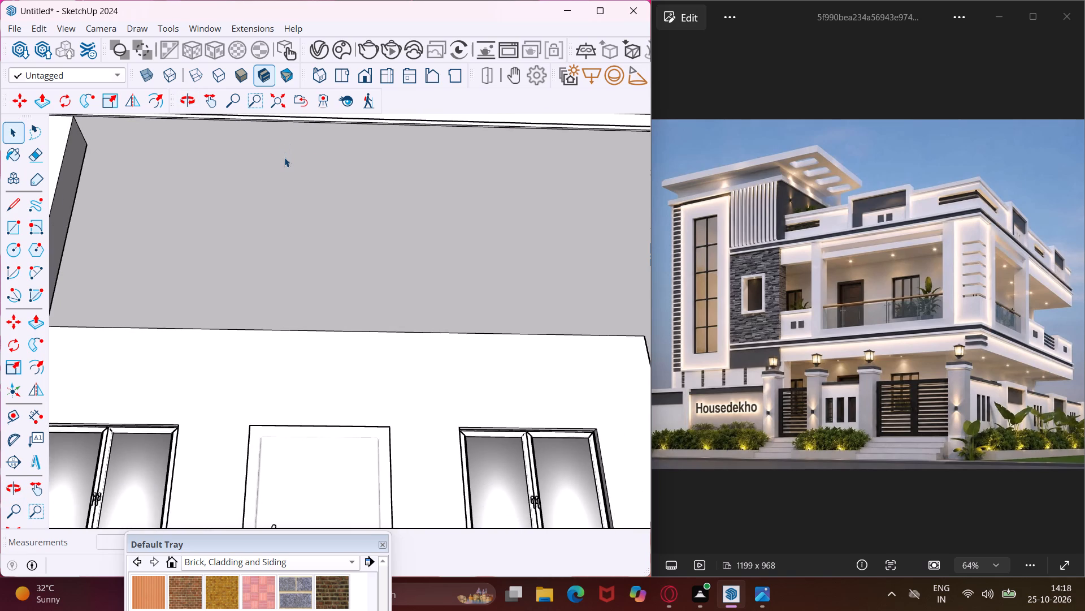
pyautogui.click(284, 157)
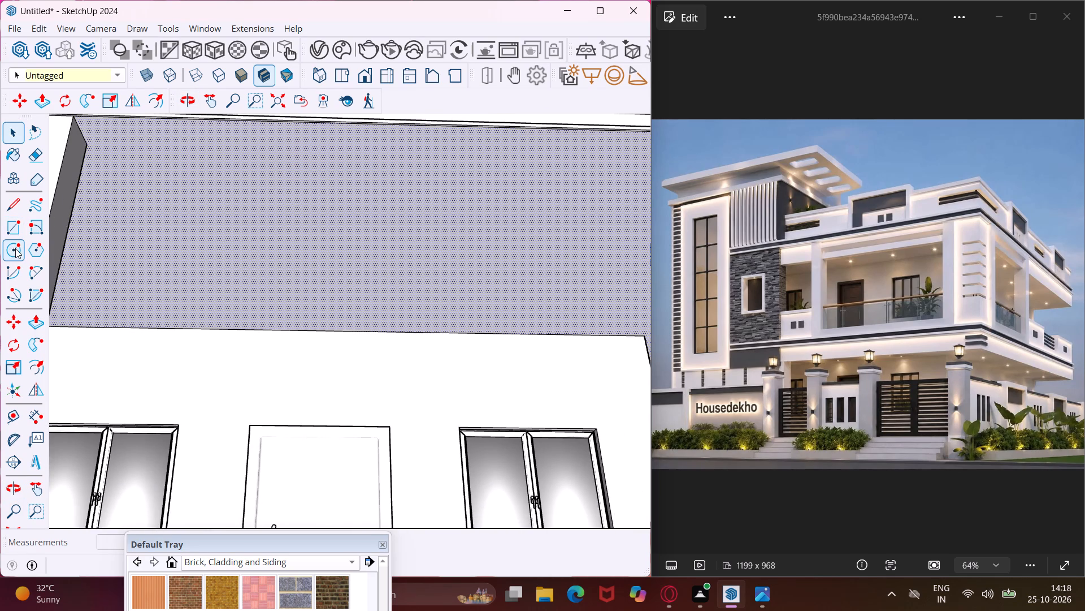
pyautogui.scroll(-11, 0, 269)
pyautogui.press('Escape')
pyautogui.press('space')
pyautogui.moveTo(242, 204); pyautogui.dragTo(168, 238, button='middle')
pyautogui.moveTo(168, 238); pyautogui.dragTo(346, 223, button='middle')
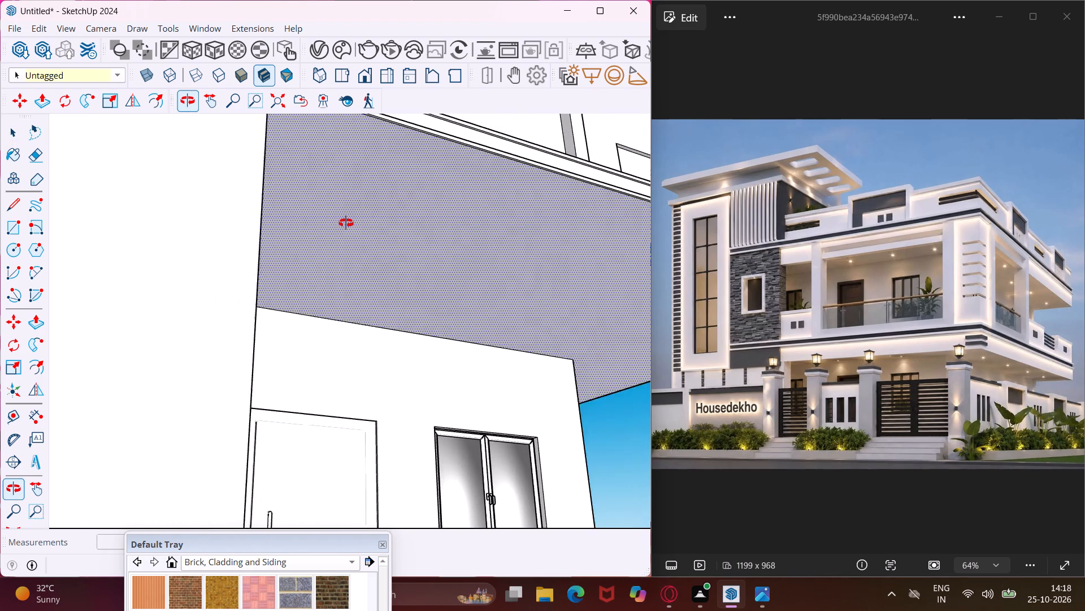
pyautogui.moveTo(346, 223); pyautogui.dragTo(441, 254, button='middle')
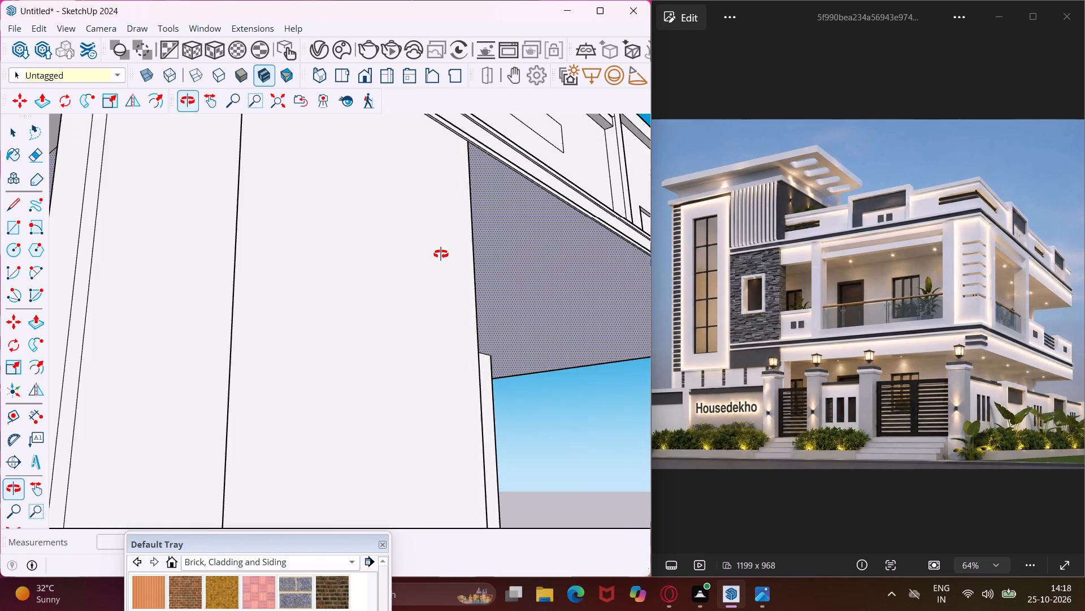
pyautogui.moveTo(441, 254); pyautogui.dragTo(418, 256, button='middle')
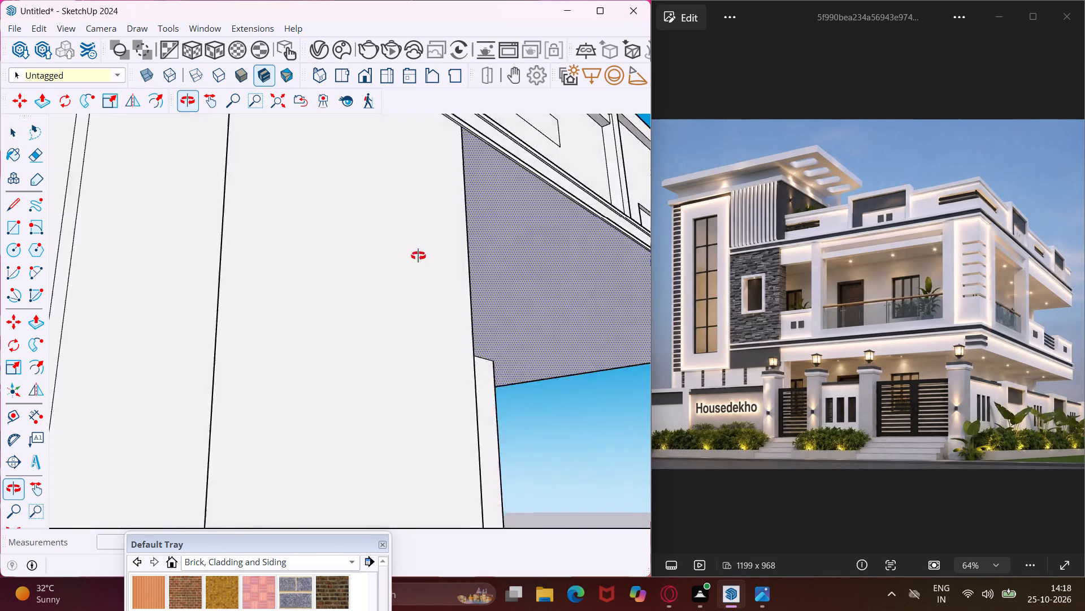
pyautogui.moveTo(418, 256); pyautogui.dragTo(296, 282, button='middle')
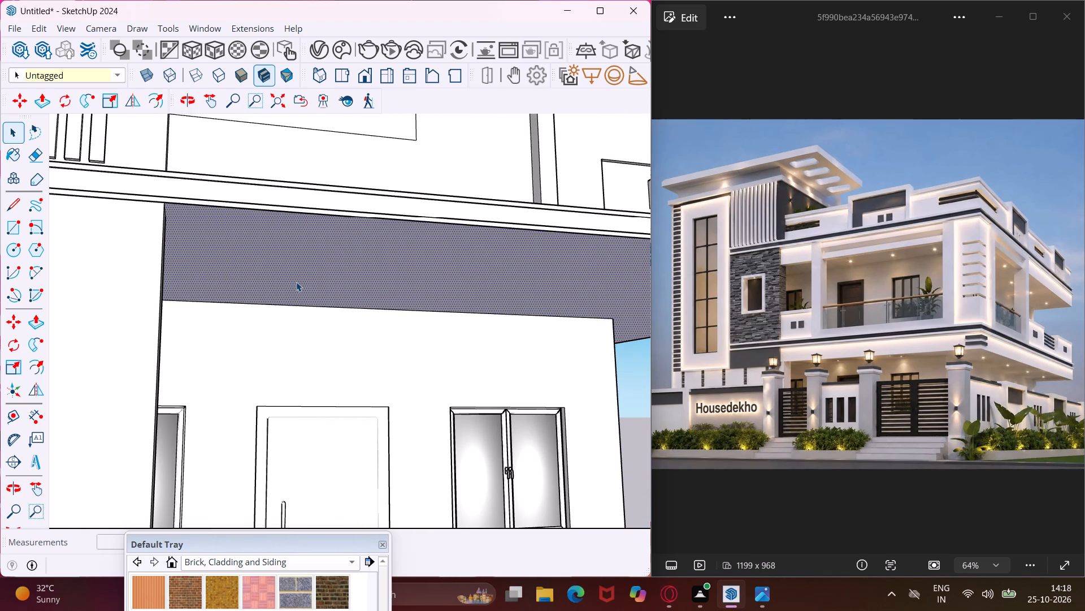
pyautogui.press('Escape')
pyautogui.press('space')
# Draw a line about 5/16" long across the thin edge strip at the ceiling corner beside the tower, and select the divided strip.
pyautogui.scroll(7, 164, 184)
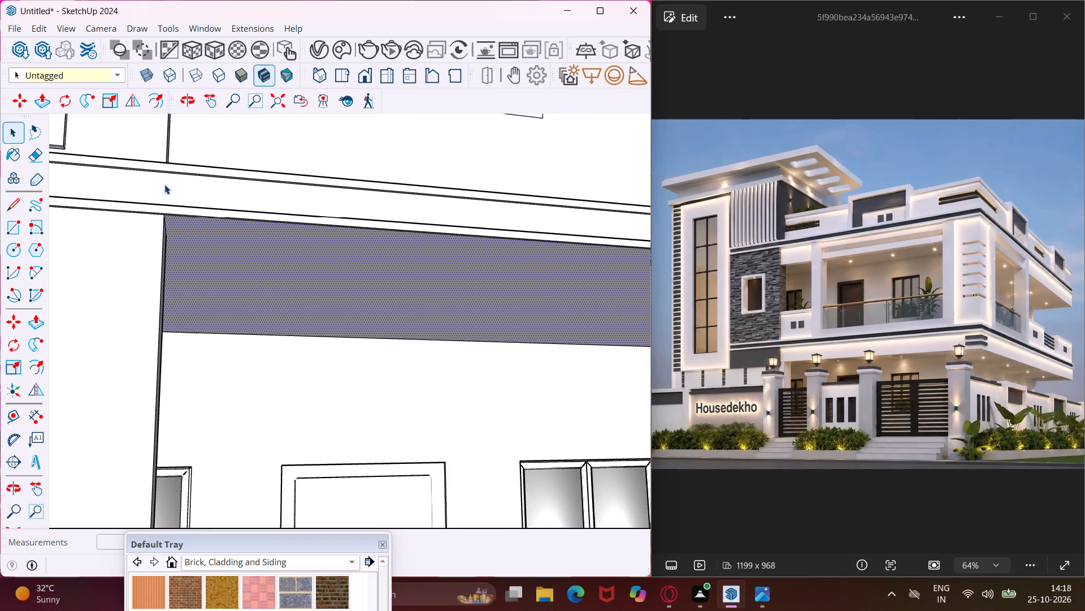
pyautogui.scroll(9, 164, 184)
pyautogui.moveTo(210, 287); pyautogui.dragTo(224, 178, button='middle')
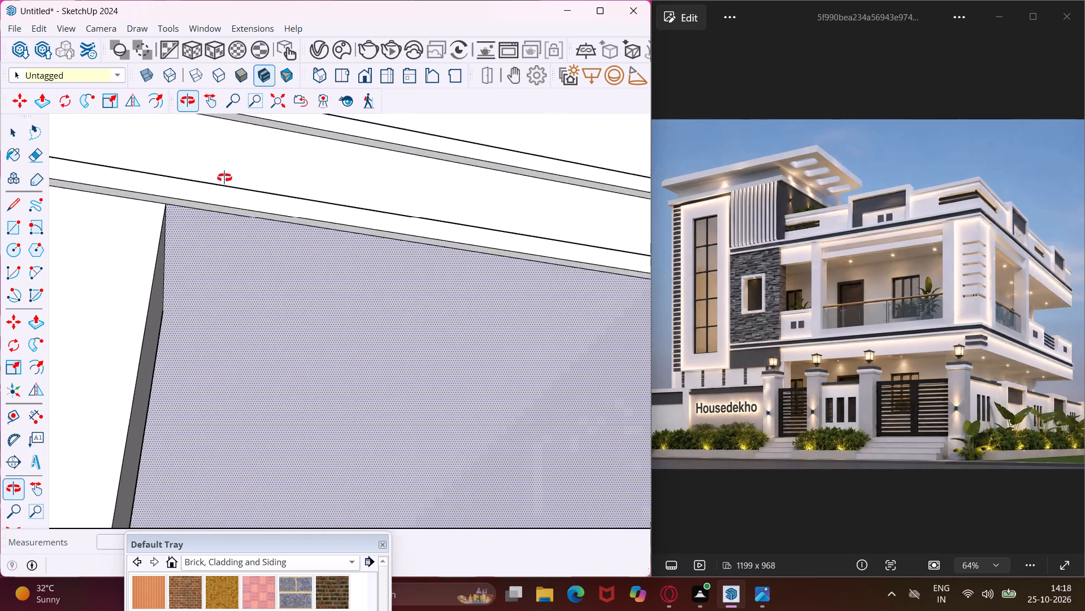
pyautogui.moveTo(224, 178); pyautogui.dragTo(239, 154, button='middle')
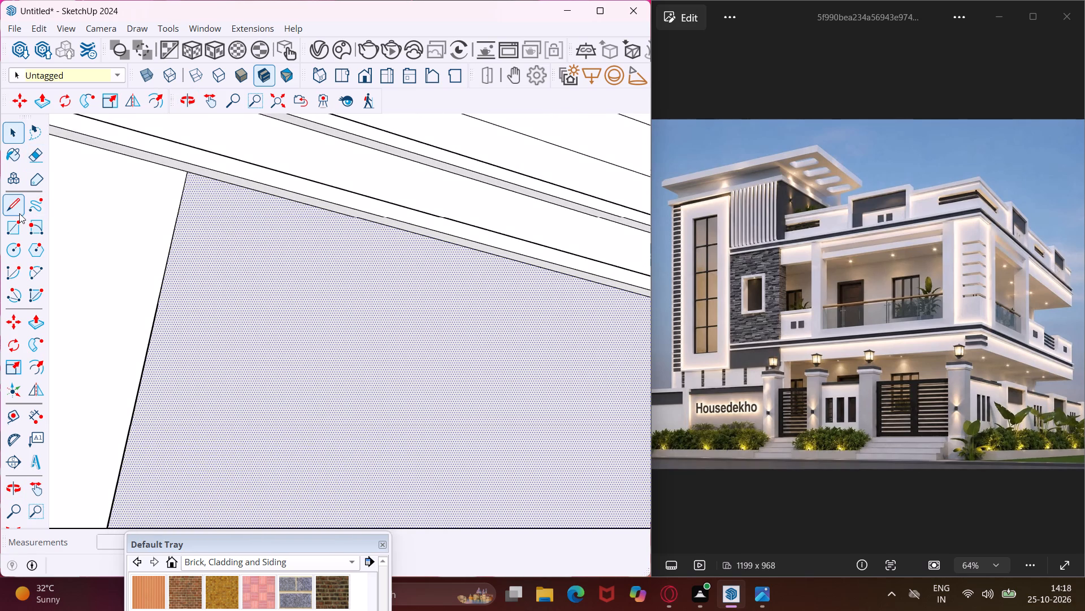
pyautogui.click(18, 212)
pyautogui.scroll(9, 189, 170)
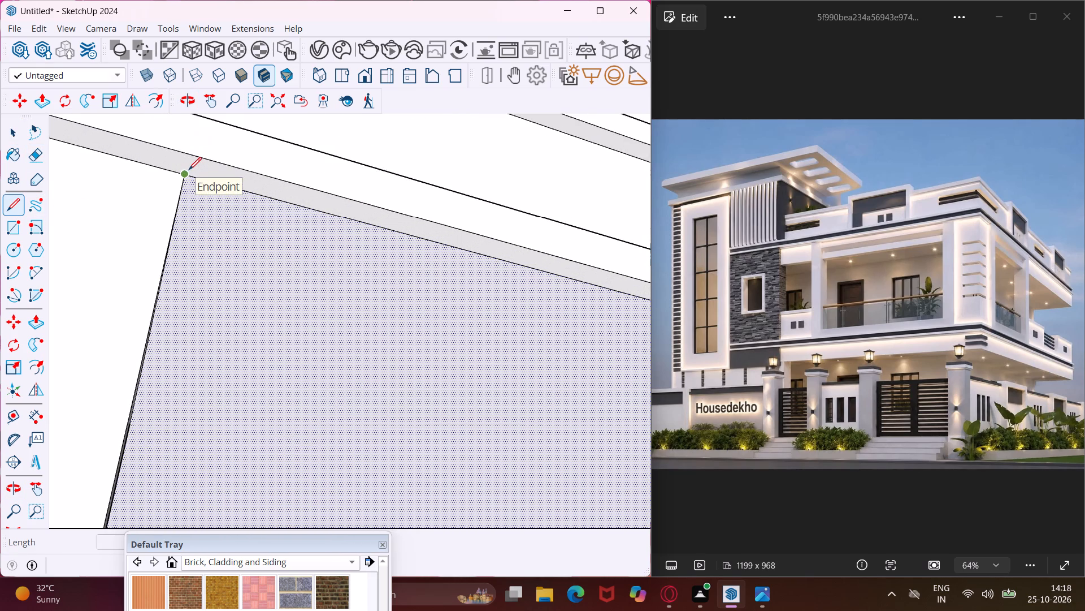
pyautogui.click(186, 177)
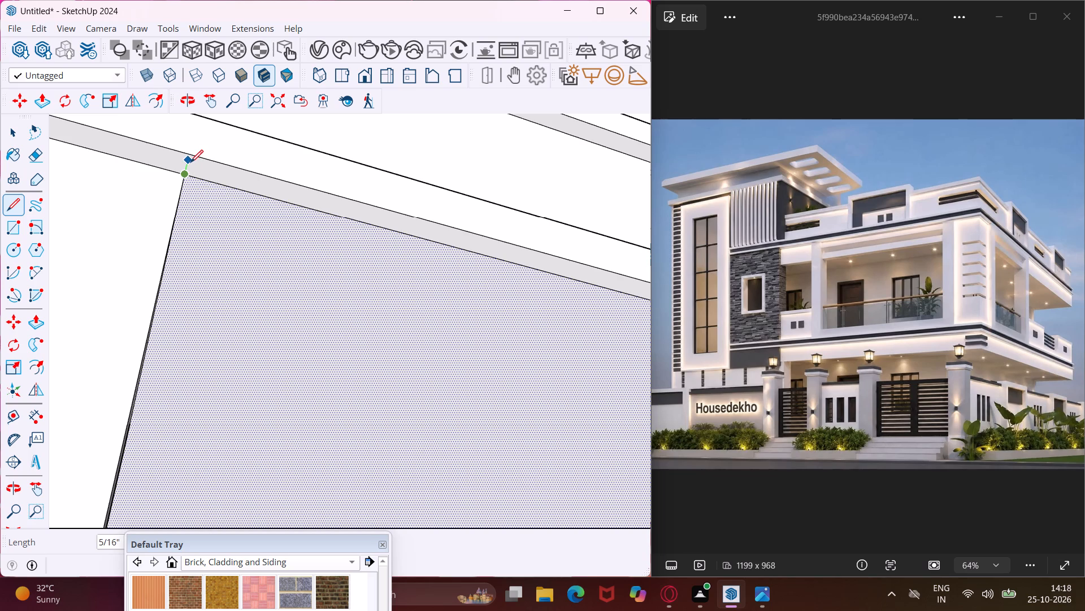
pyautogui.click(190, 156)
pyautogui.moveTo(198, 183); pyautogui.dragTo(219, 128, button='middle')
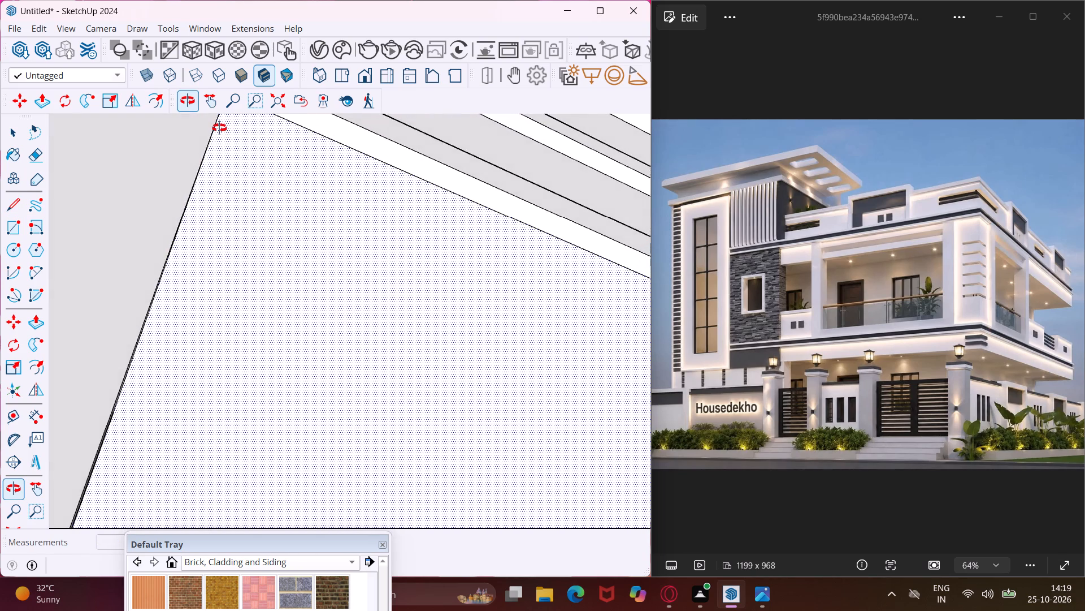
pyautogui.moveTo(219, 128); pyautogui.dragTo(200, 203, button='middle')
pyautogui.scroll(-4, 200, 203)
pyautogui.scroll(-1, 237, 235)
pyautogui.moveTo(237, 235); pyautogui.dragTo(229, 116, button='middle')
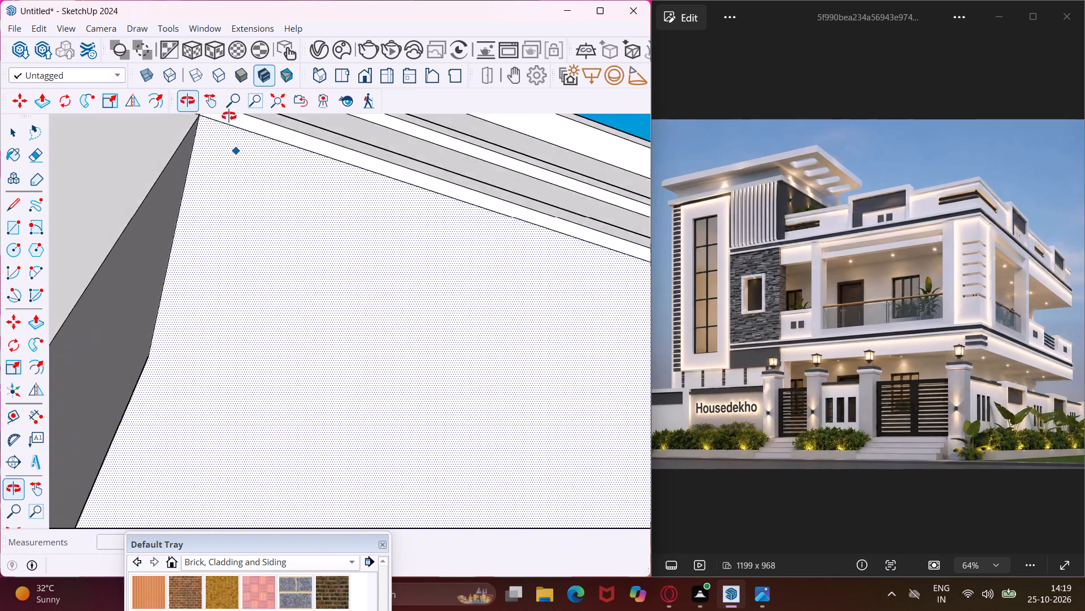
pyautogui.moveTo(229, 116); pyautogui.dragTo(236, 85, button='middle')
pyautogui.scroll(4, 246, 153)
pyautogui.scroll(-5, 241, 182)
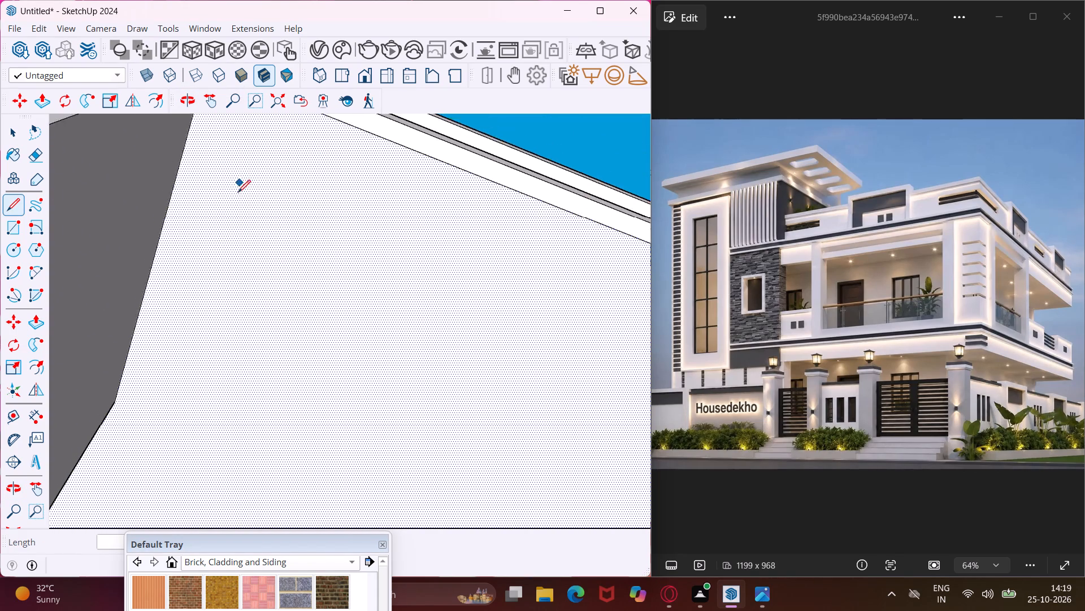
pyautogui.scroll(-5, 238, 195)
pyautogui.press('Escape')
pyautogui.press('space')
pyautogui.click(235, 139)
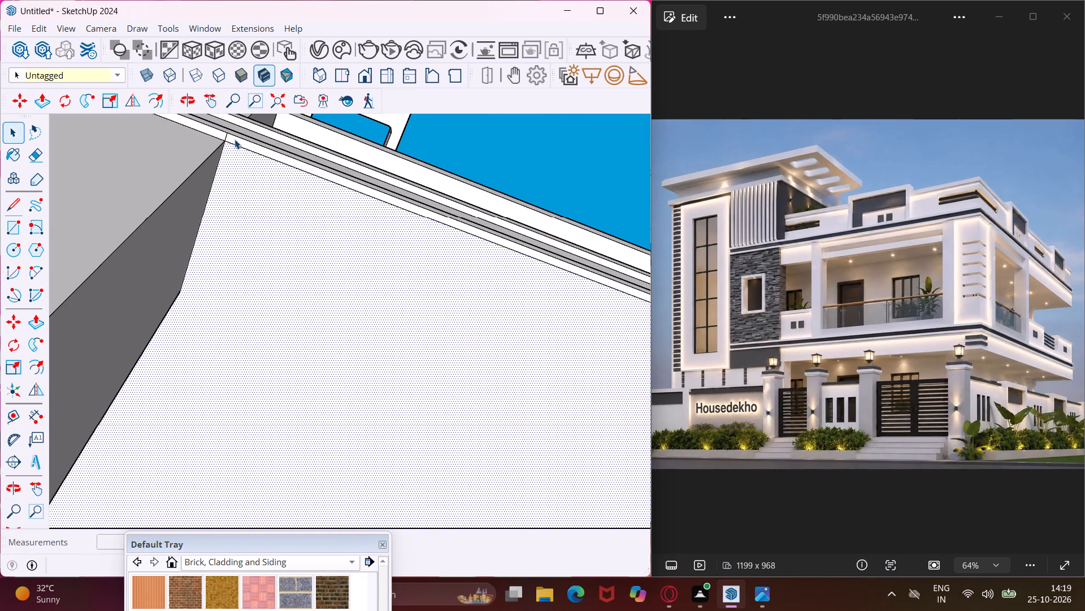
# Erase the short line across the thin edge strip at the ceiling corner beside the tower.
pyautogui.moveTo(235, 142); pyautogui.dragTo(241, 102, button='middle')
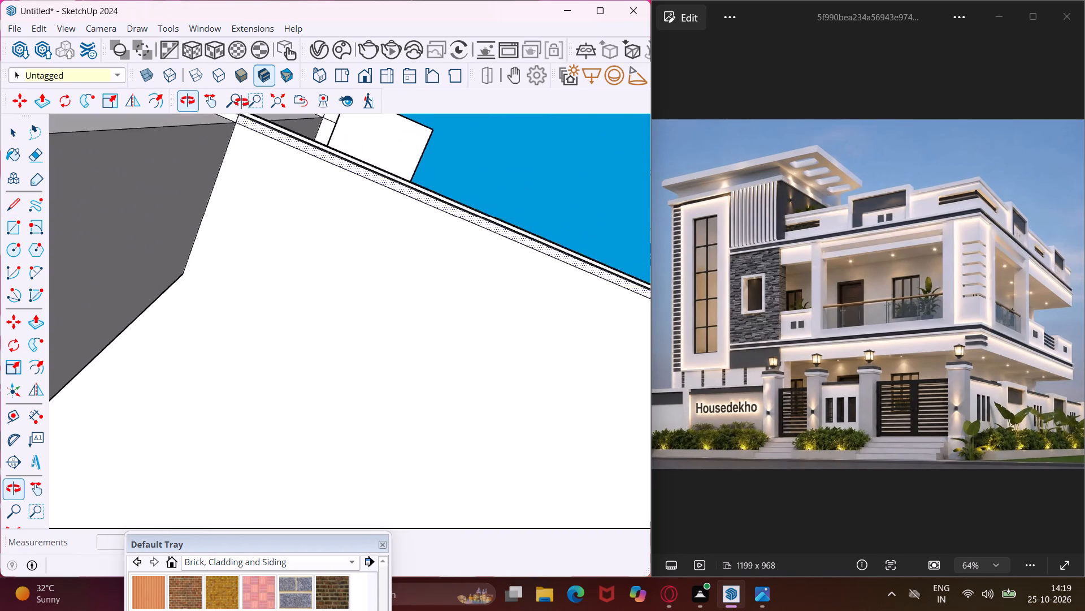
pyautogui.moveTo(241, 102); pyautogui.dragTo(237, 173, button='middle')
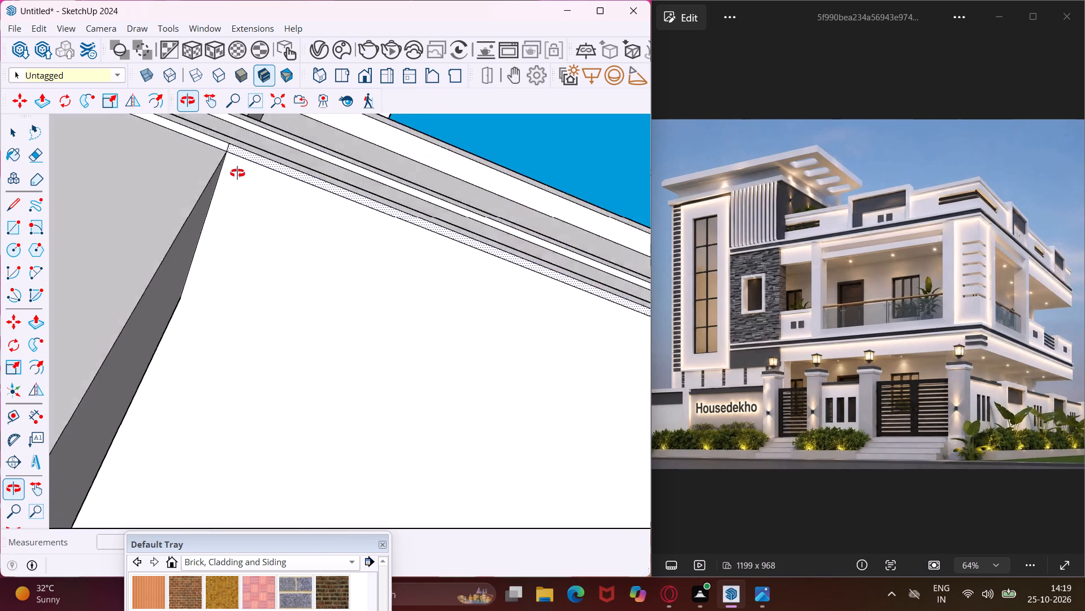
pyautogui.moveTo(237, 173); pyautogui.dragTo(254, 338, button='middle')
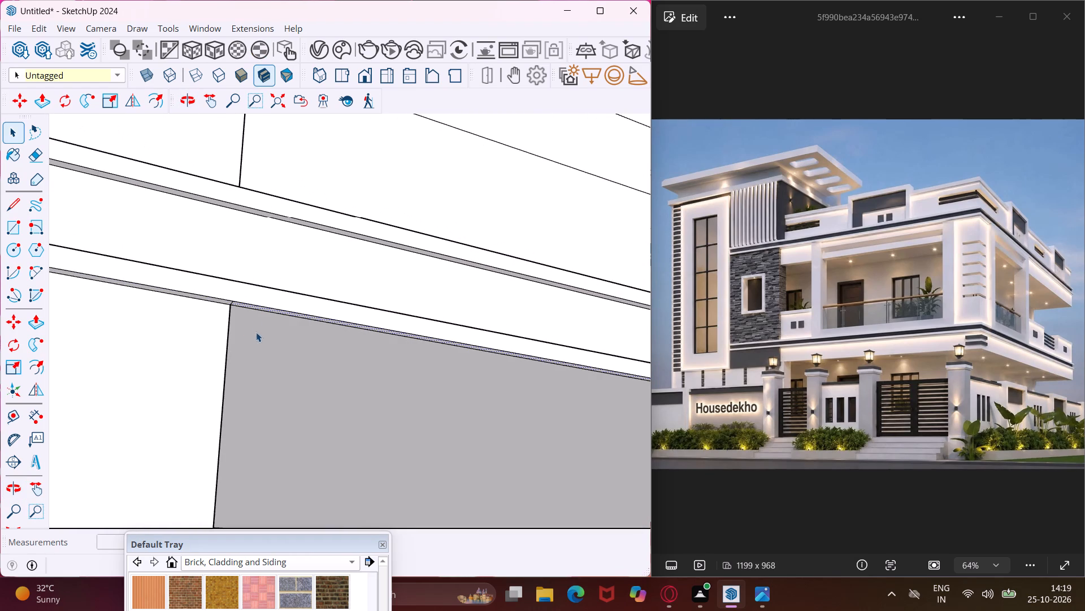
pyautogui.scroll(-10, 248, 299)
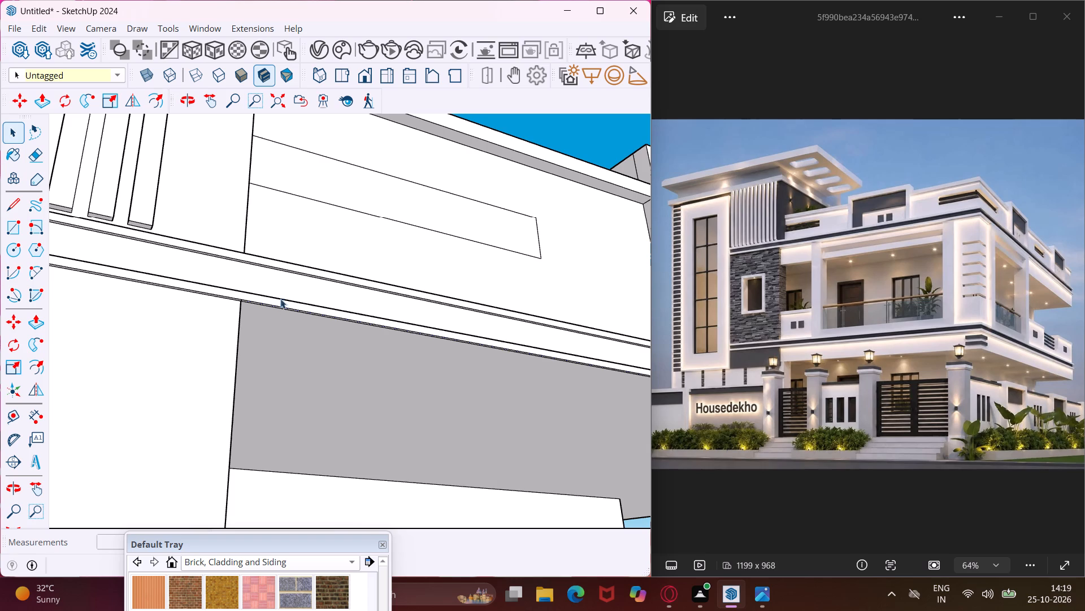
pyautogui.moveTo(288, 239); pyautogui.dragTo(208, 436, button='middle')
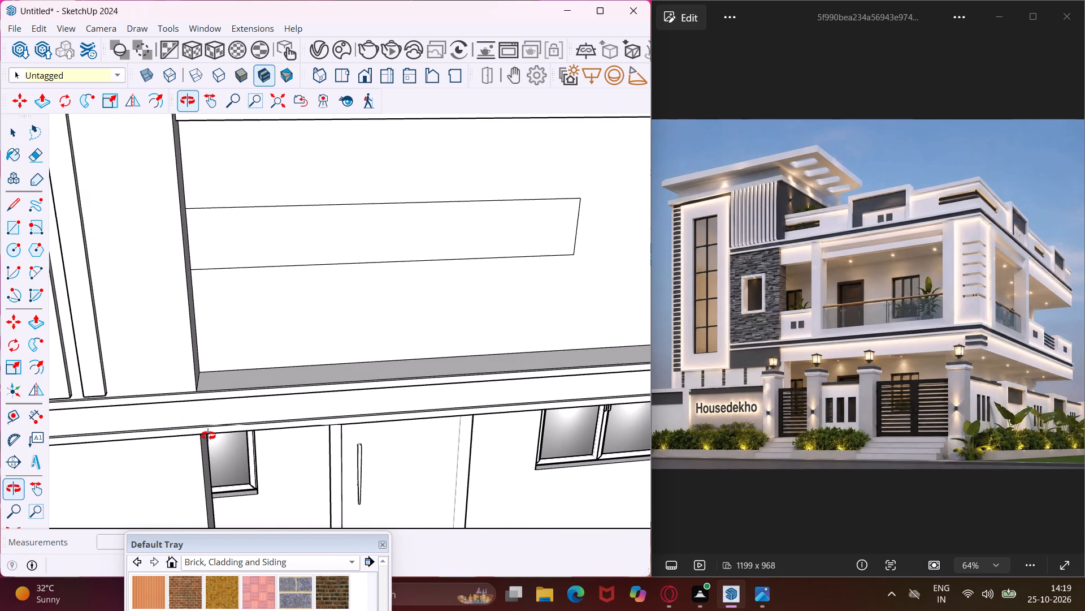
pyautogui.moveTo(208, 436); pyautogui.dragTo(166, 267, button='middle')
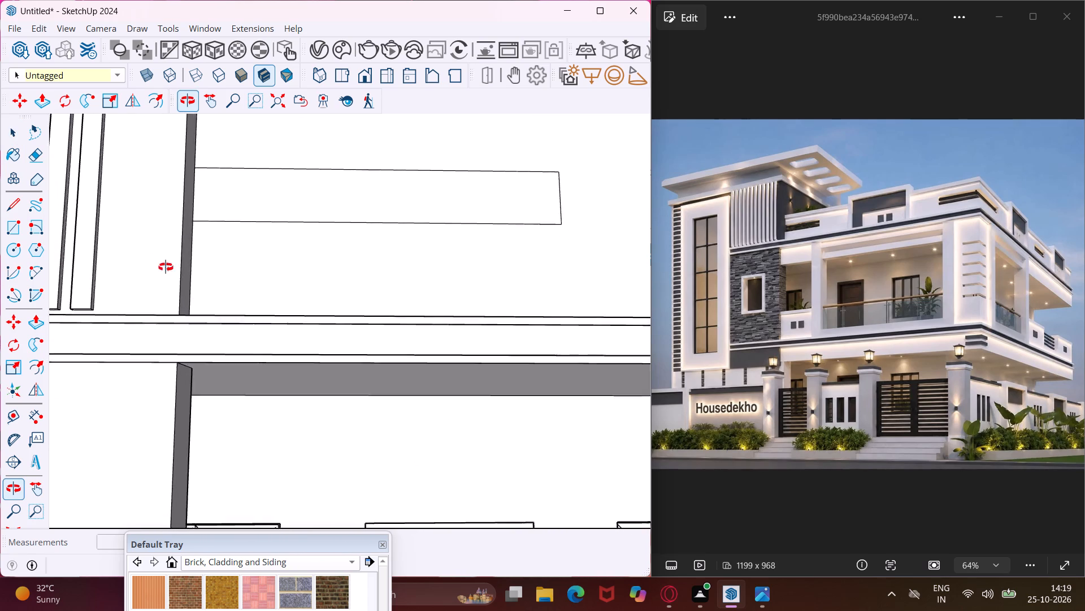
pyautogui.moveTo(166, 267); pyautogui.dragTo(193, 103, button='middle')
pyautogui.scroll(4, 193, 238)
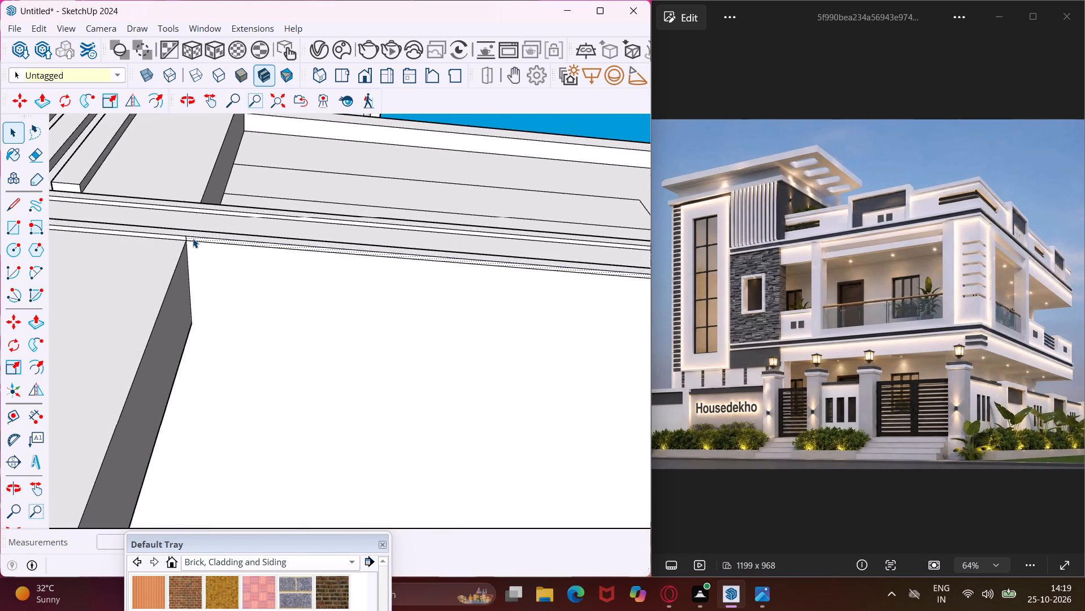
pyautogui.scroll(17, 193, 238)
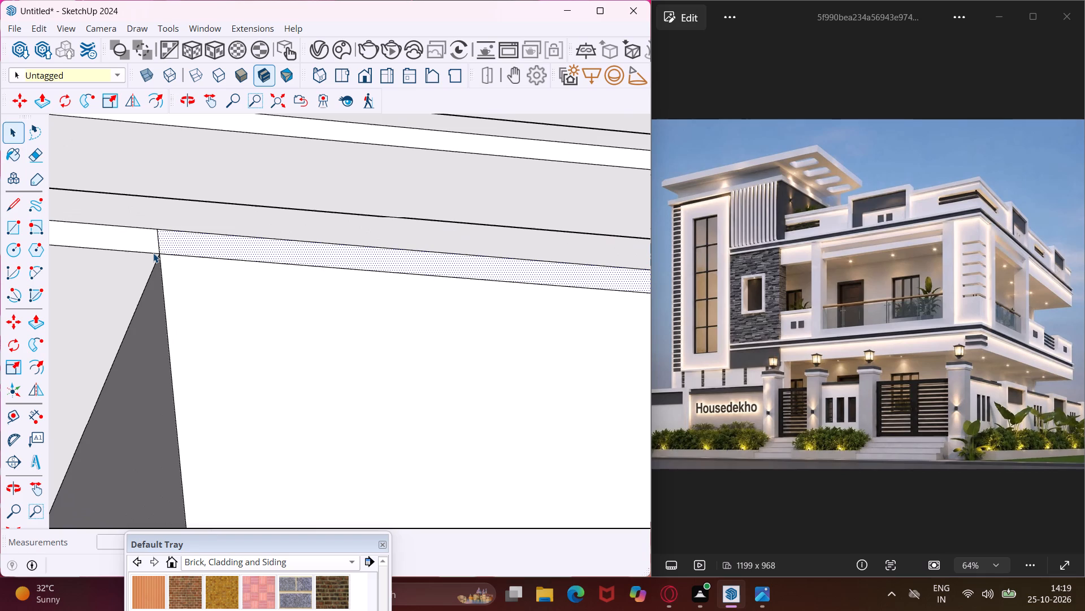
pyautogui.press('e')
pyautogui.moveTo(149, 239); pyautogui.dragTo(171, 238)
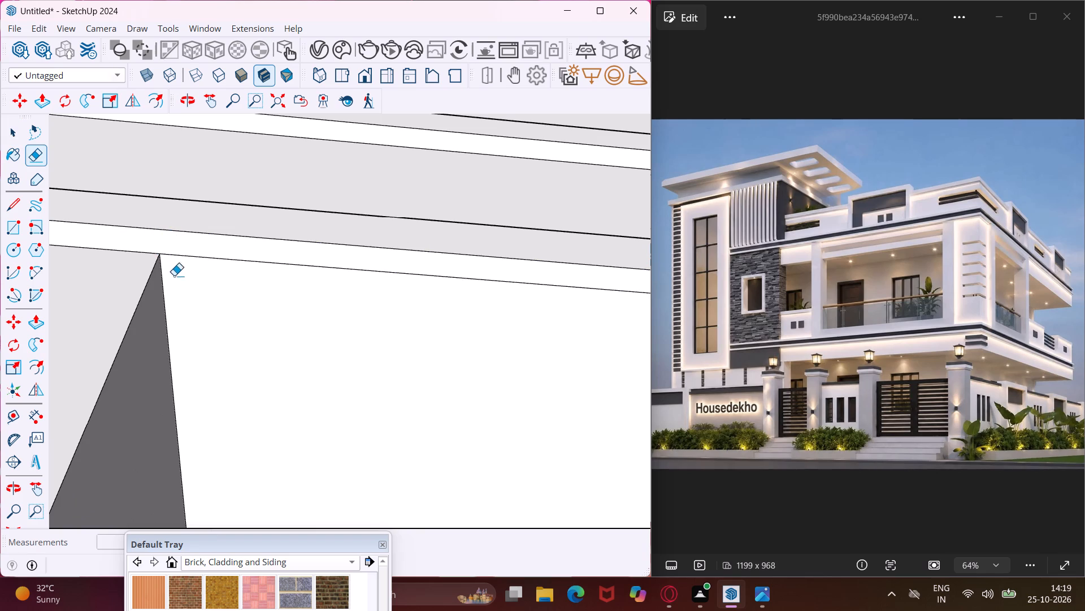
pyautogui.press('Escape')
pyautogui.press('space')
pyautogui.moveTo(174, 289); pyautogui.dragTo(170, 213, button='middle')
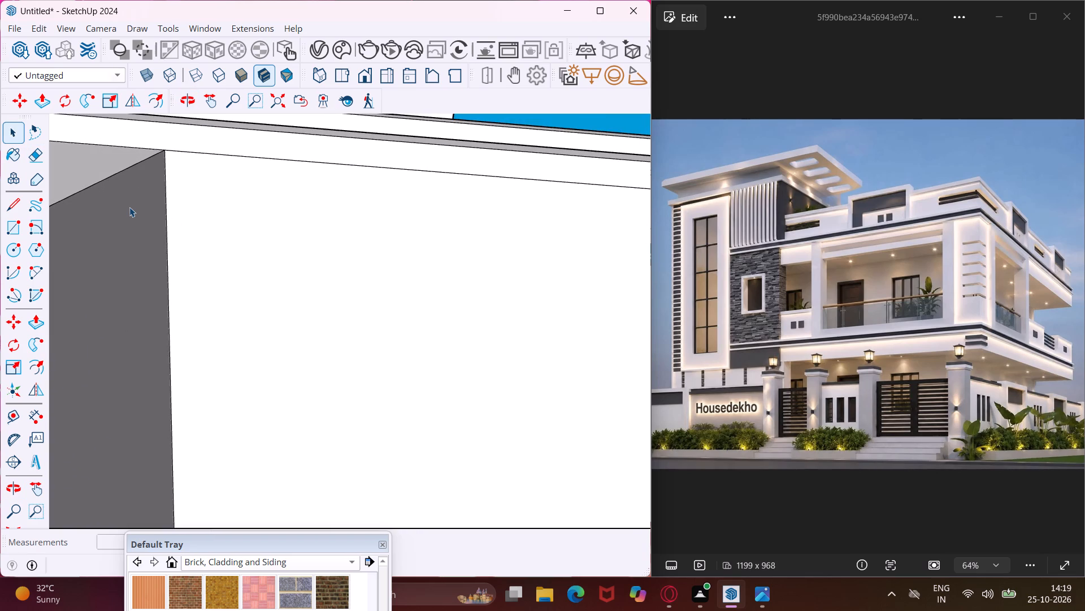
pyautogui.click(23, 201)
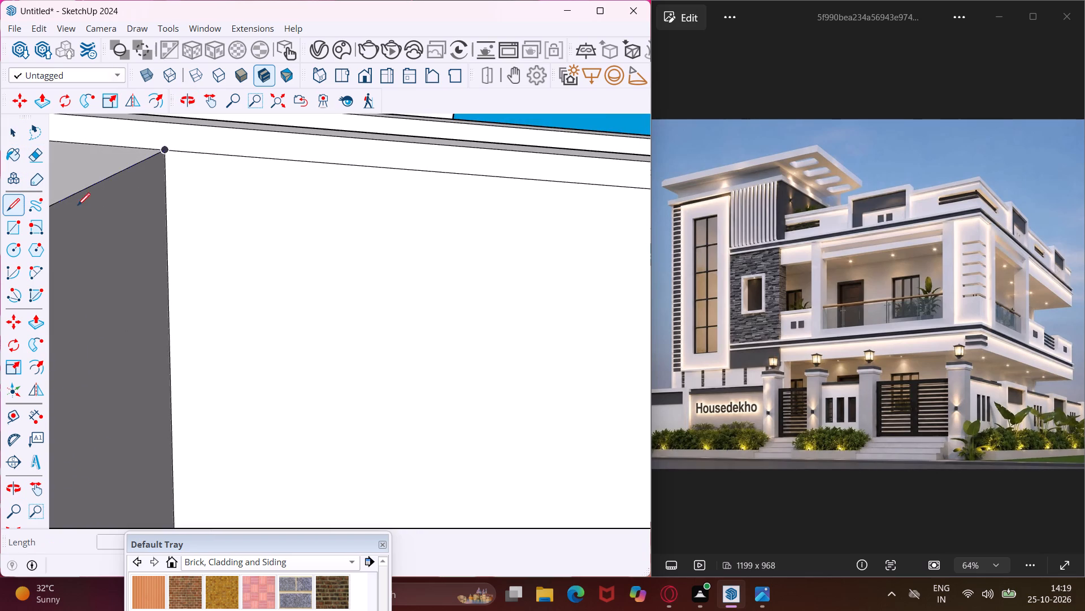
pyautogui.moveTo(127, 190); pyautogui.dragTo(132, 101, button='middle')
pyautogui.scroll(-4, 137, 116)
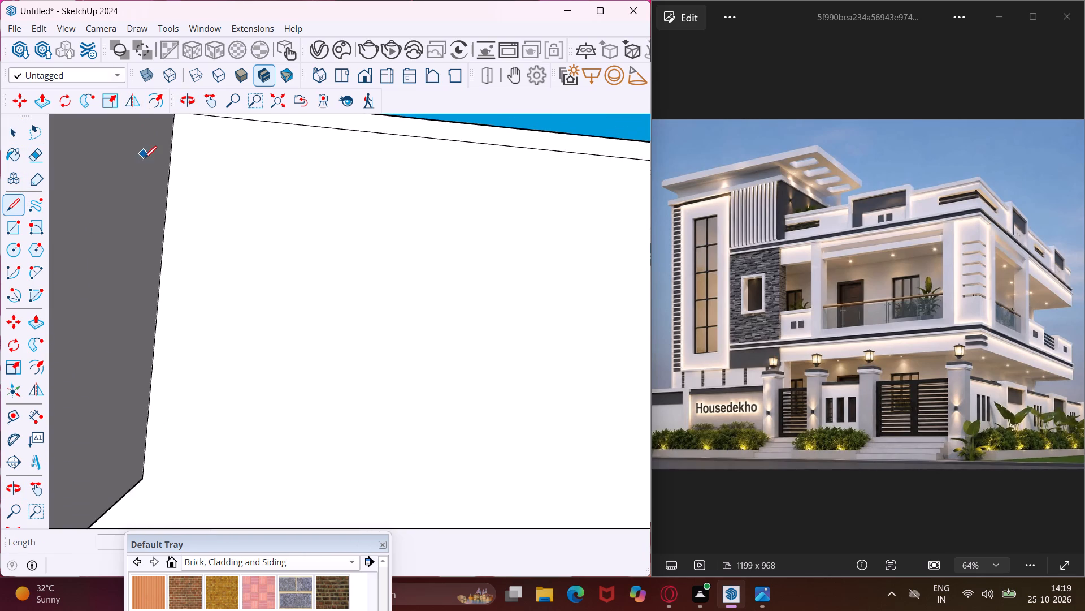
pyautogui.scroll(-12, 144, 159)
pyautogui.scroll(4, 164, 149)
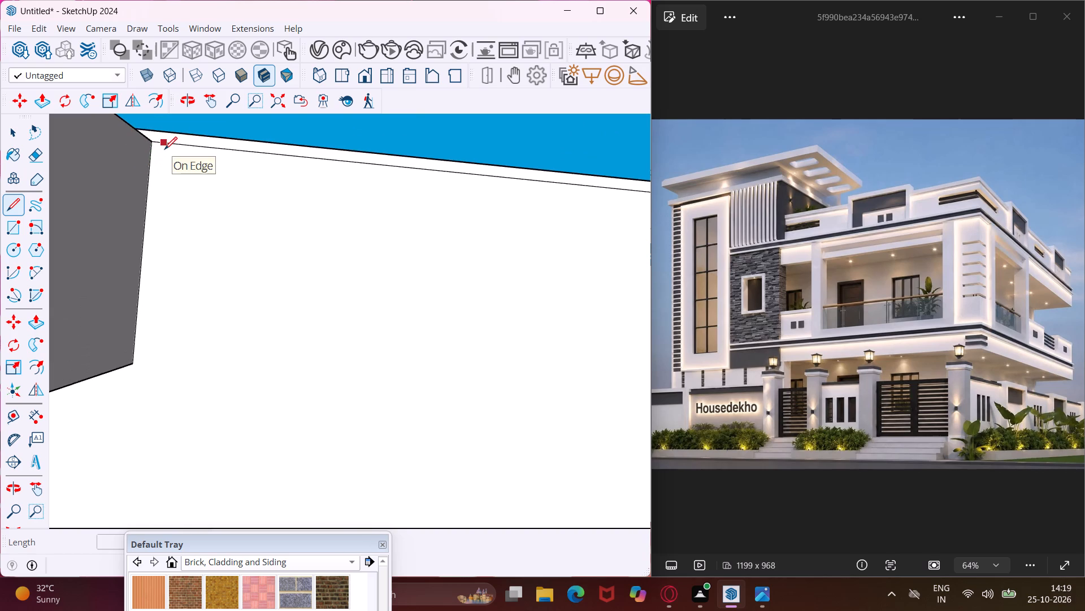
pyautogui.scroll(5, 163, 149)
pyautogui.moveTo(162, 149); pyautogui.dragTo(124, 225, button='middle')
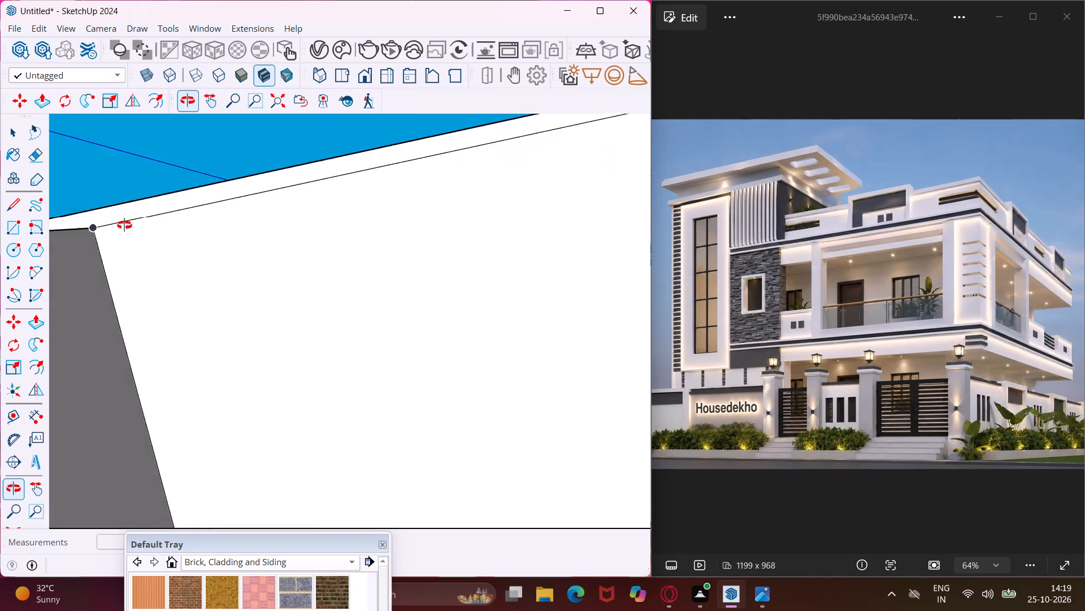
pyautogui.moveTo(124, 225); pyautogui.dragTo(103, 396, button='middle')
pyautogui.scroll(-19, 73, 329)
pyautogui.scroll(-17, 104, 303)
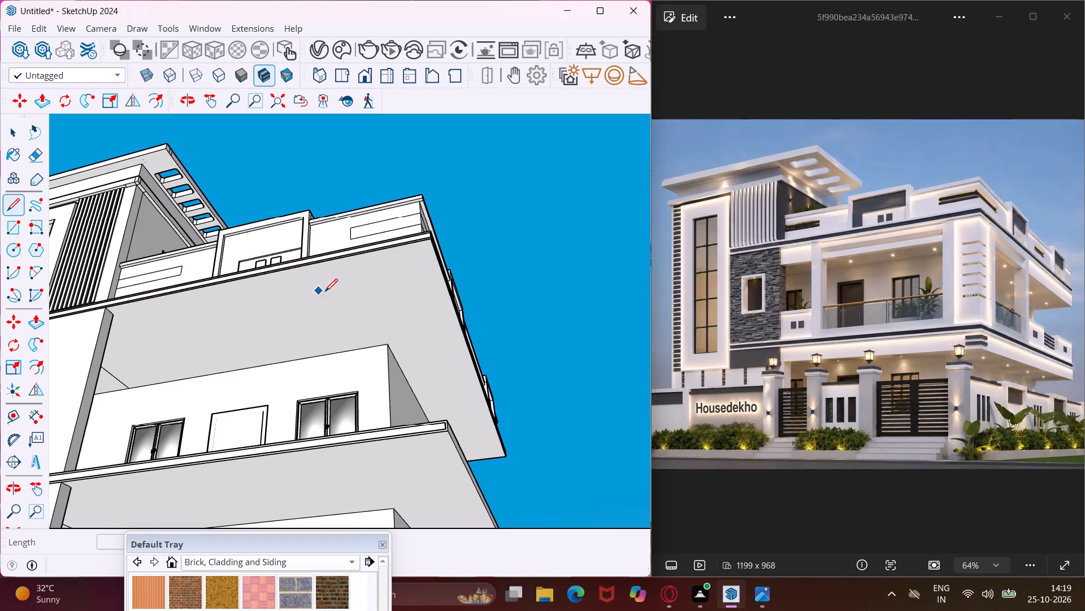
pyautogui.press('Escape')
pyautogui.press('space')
# Copy the thin strip's inner edge along the front of the first-floor ceiling slab's underside 6" inward.
pyautogui.scroll(4, 426, 242)
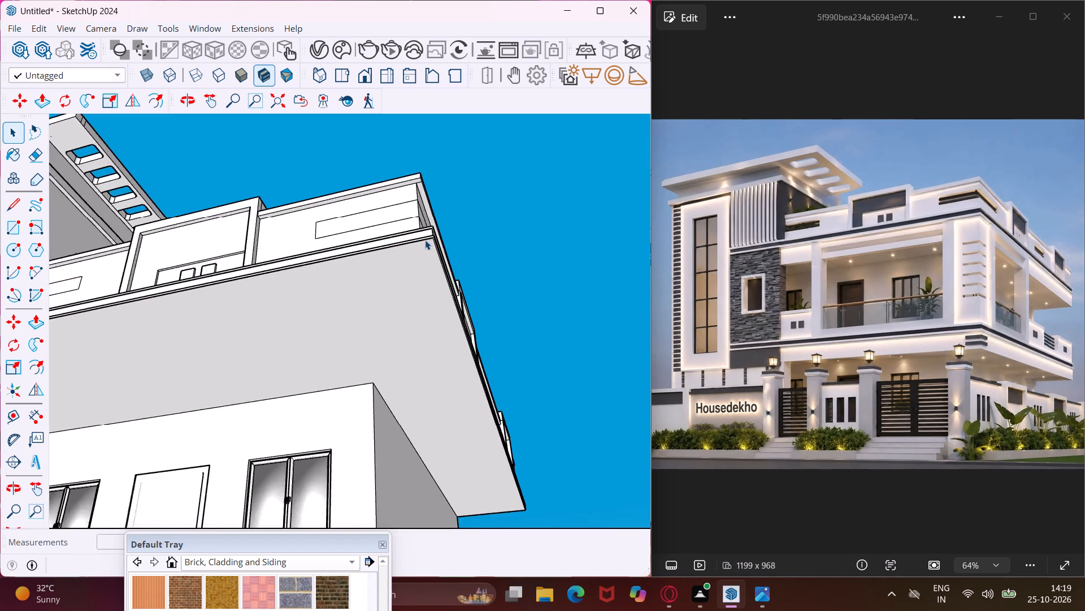
pyautogui.scroll(16, 425, 240)
pyautogui.moveTo(455, 263); pyautogui.dragTo(413, 209, button='middle')
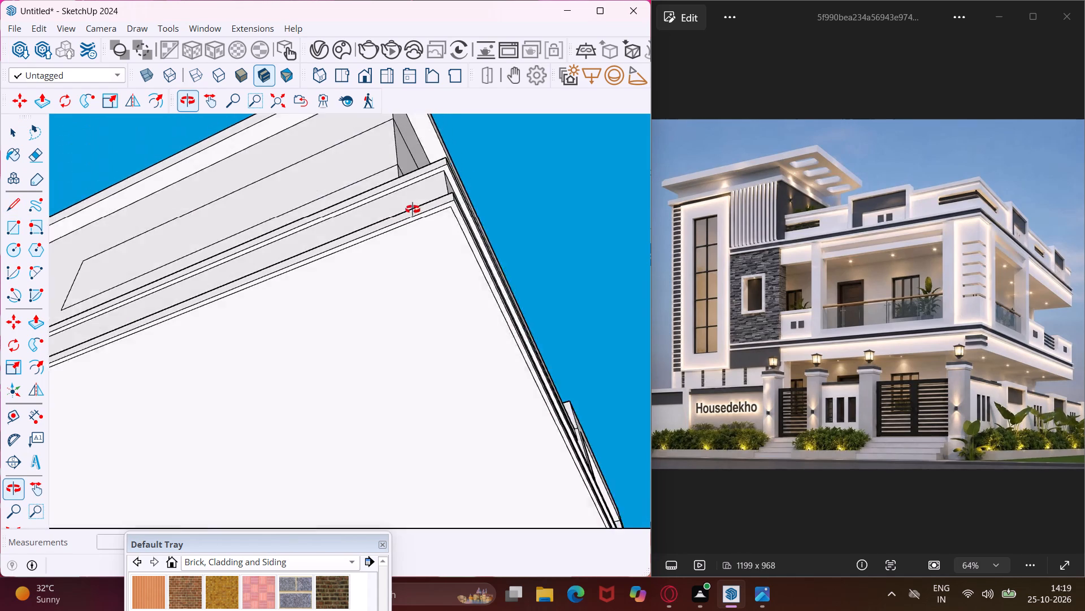
pyautogui.moveTo(413, 209); pyautogui.dragTo(36, 230, button='middle')
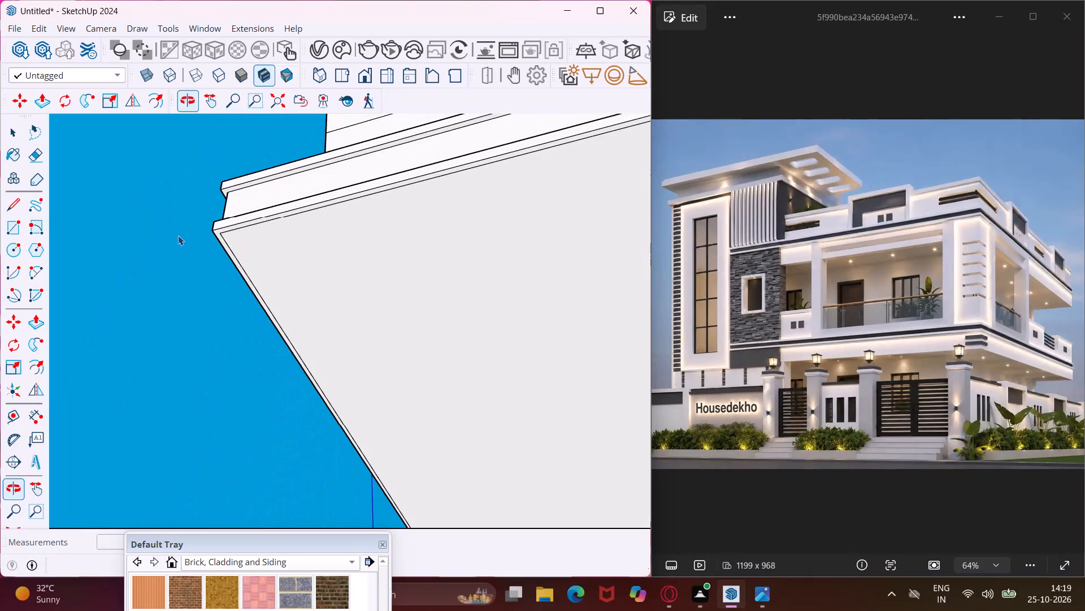
pyautogui.scroll(16, 232, 227)
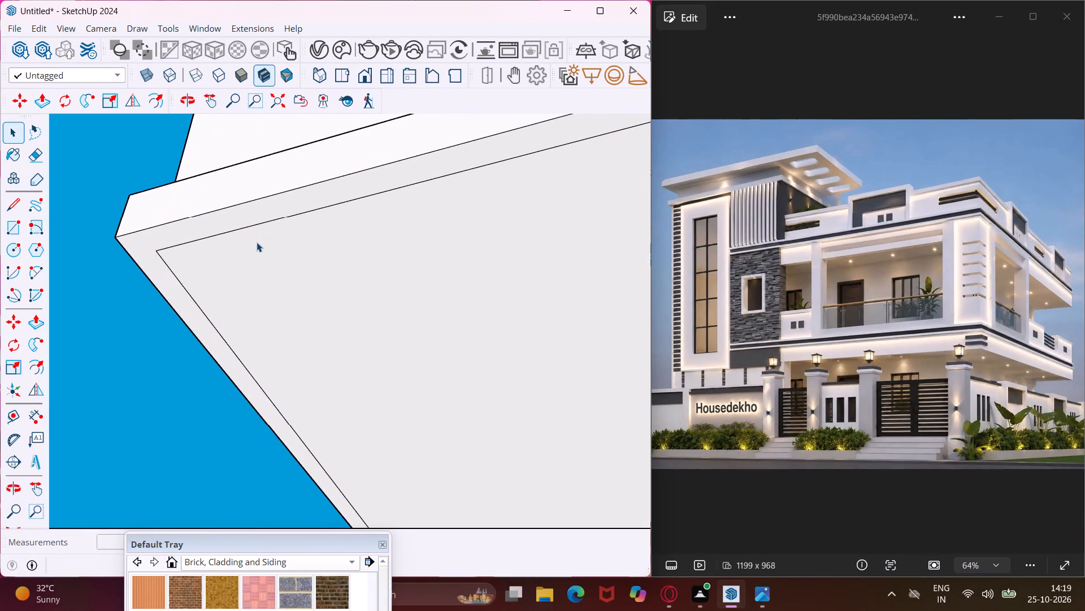
pyautogui.moveTo(257, 242); pyautogui.dragTo(119, 273, button='middle')
pyautogui.scroll(1, 206, 259)
pyautogui.scroll(2, 154, 334)
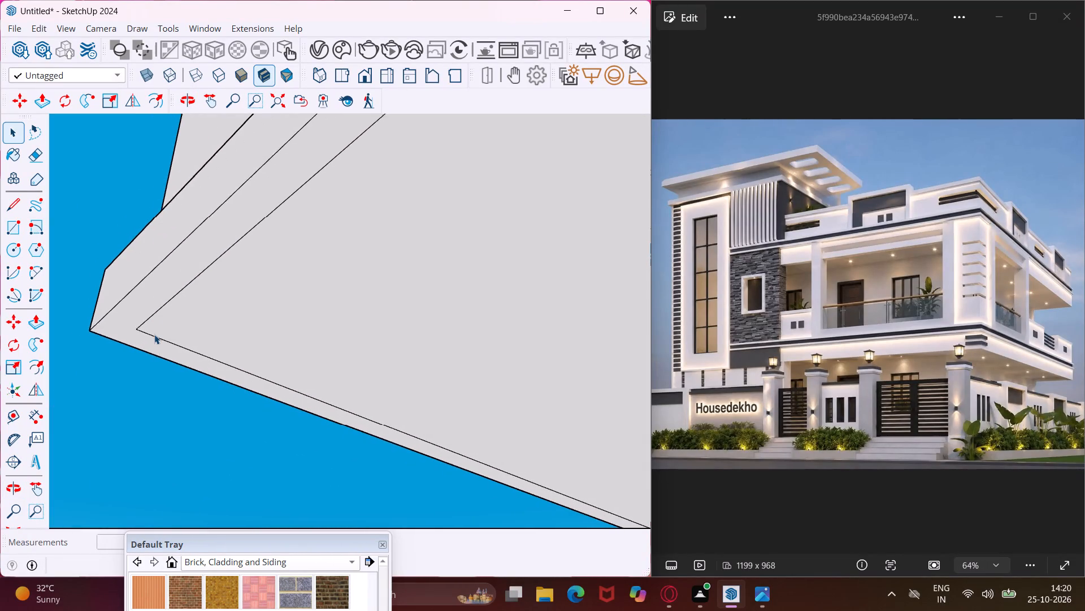
pyautogui.scroll(2, 154, 334)
pyautogui.click(151, 336)
pyautogui.click(163, 332)
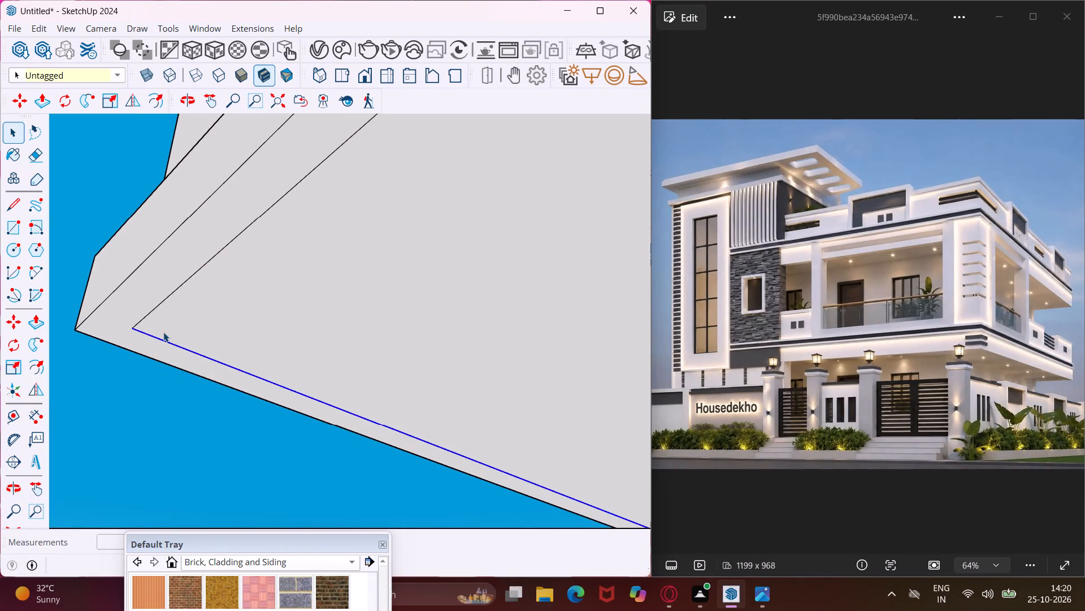
pyautogui.click(150, 338)
pyautogui.scroll(4, 147, 326)
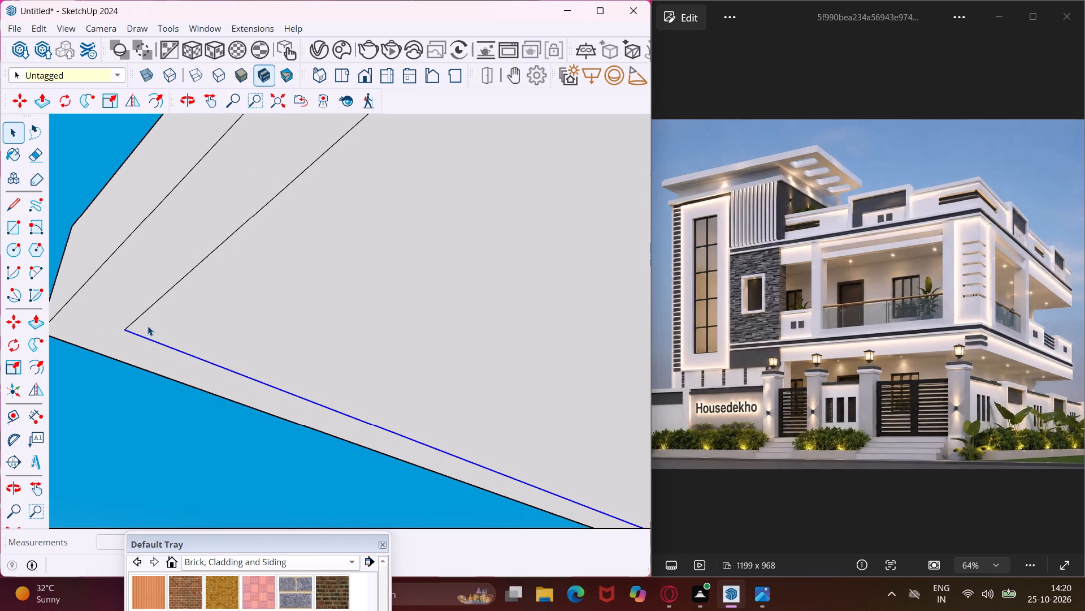
pyautogui.moveTo(147, 326); pyautogui.dragTo(53, 393, button='middle')
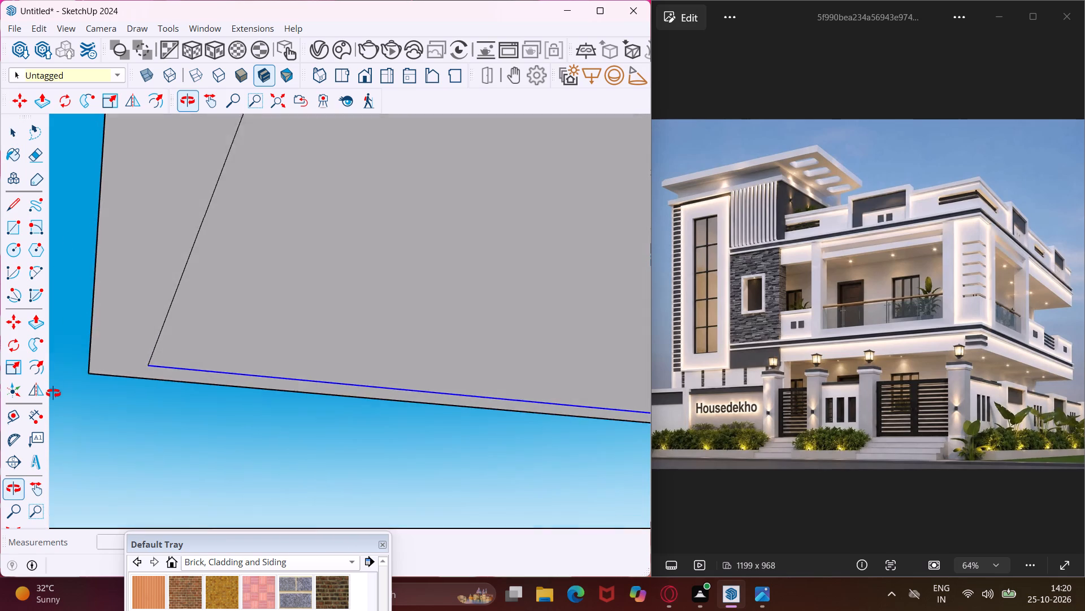
pyautogui.moveTo(53, 393); pyautogui.dragTo(358, 364, button='middle')
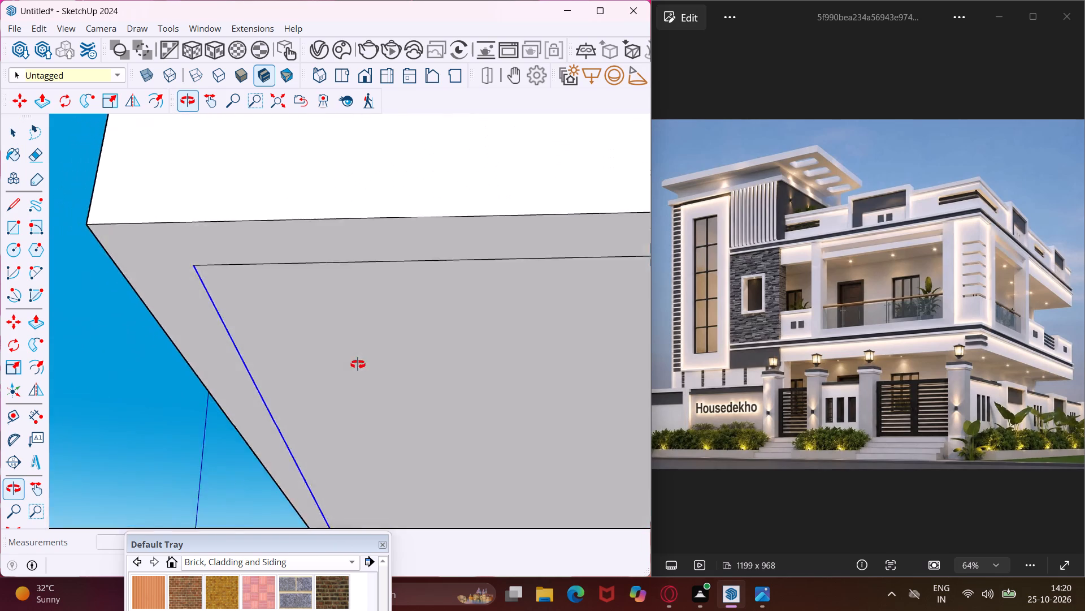
pyautogui.moveTo(358, 364); pyautogui.dragTo(502, 457, button='middle')
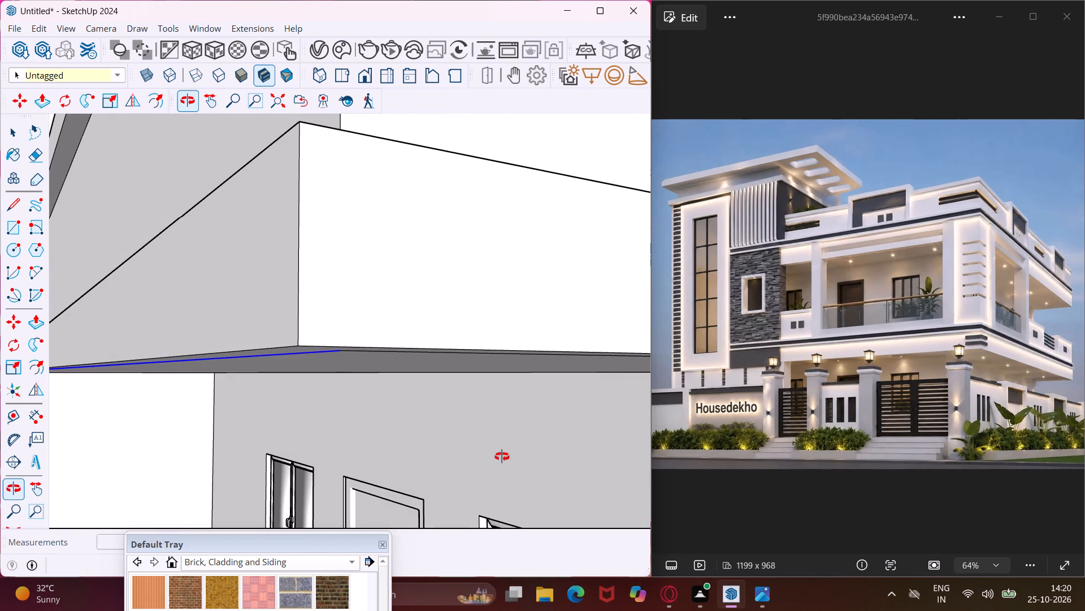
pyautogui.moveTo(502, 457); pyautogui.dragTo(485, 462, button='middle')
pyautogui.scroll(-4, 455, 454)
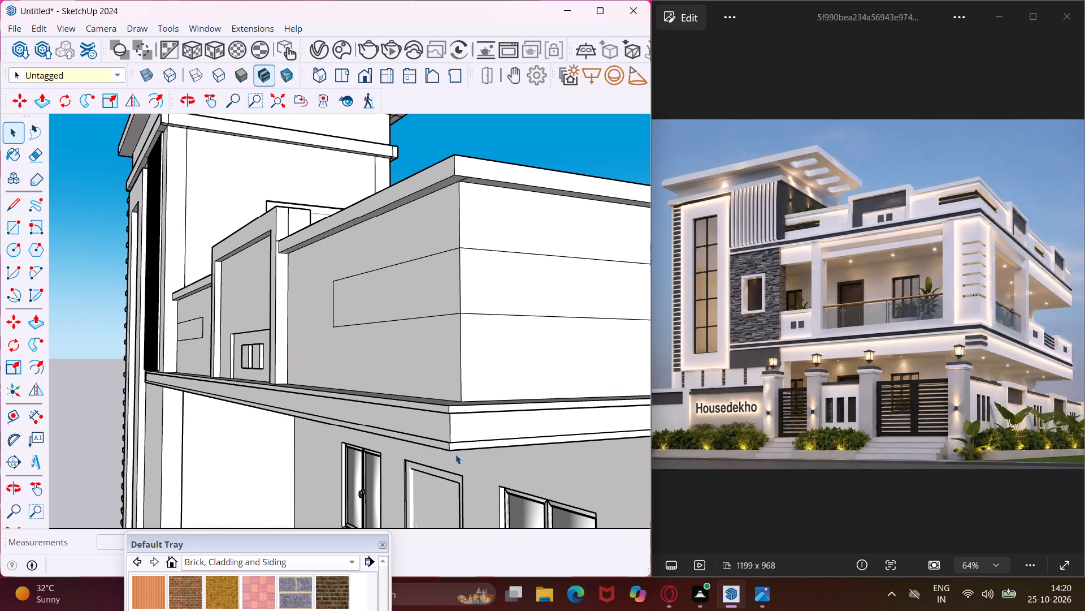
pyautogui.moveTo(455, 454); pyautogui.dragTo(415, 411, button='middle')
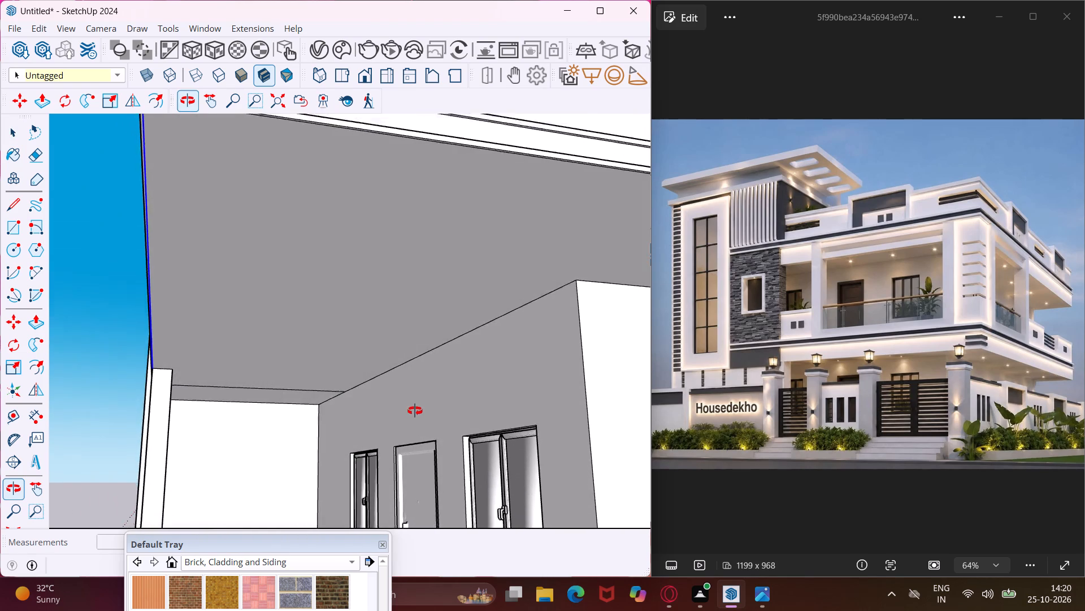
pyautogui.moveTo(415, 411); pyautogui.dragTo(457, 427, button='middle')
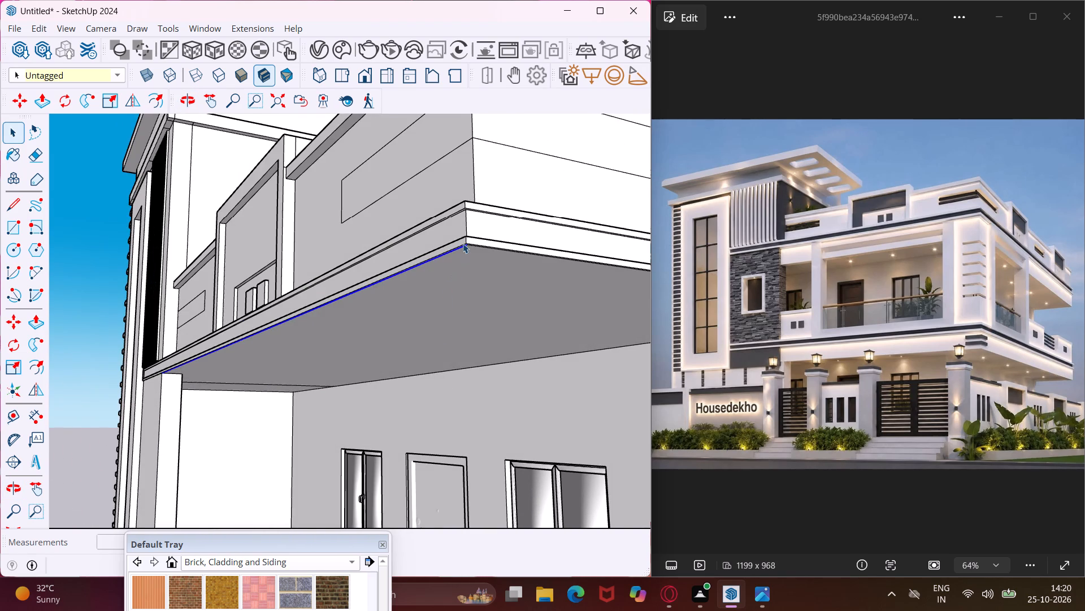
pyautogui.scroll(18, 463, 243)
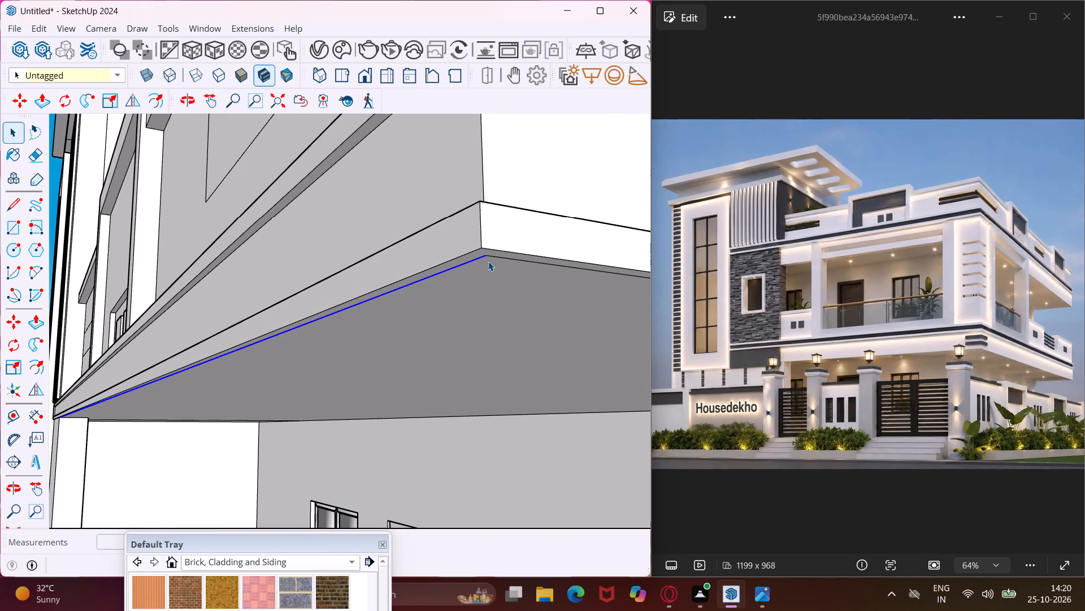
pyautogui.press('m')
pyautogui.scroll(9, 471, 268)
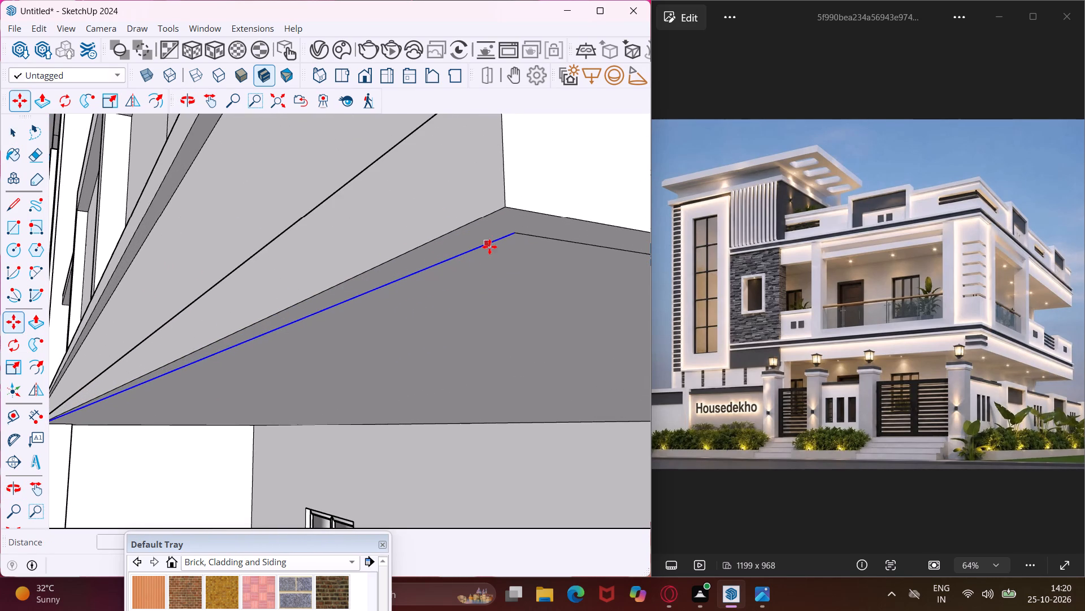
pyautogui.click(516, 235)
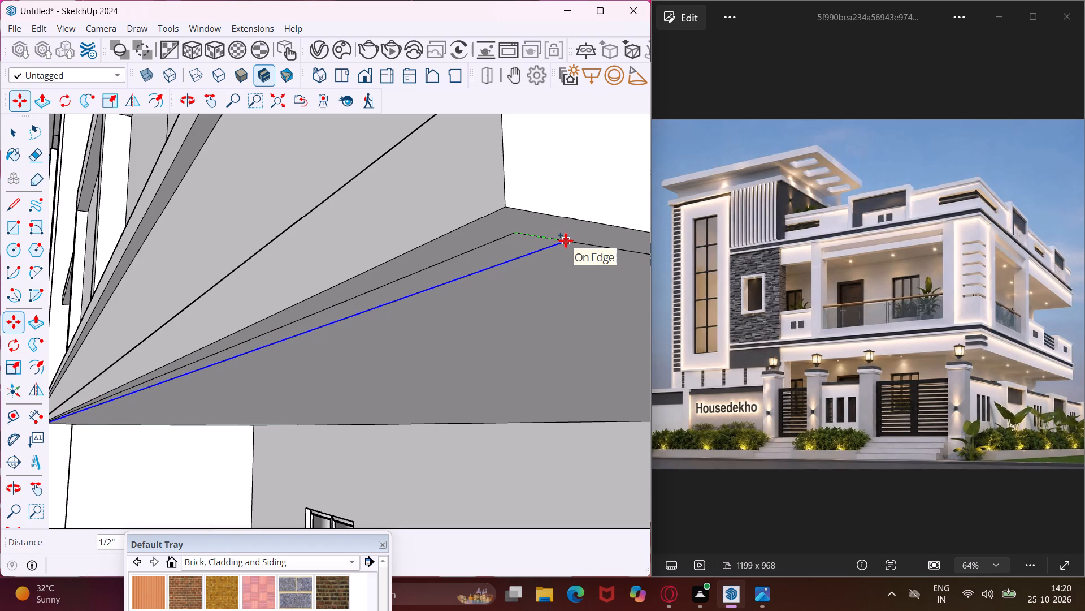
pyautogui.write('6"')
pyautogui.press('Return')
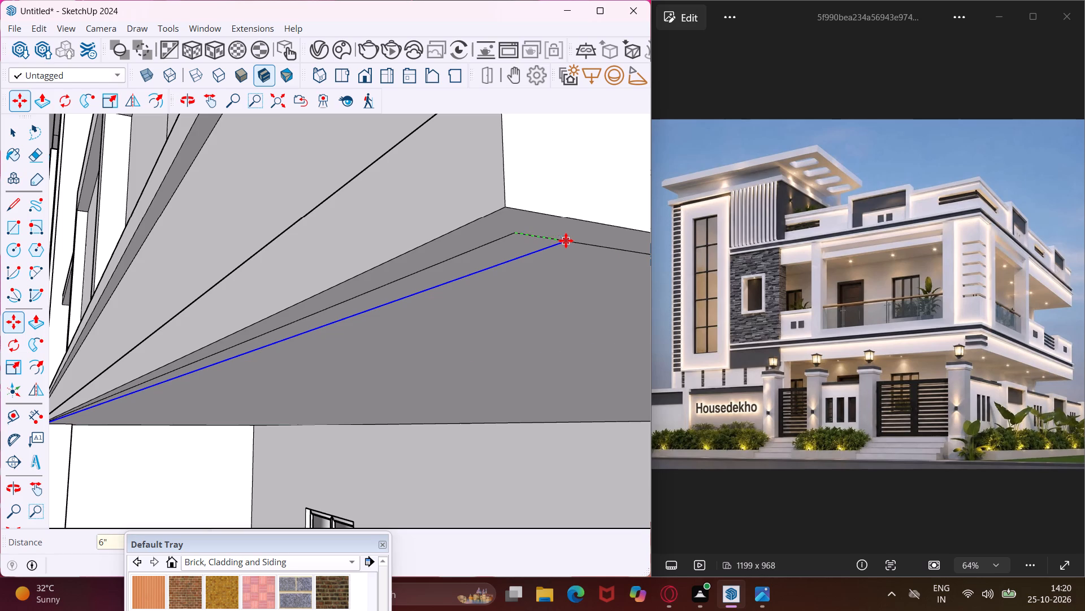
pyautogui.scroll(-12, 565, 243)
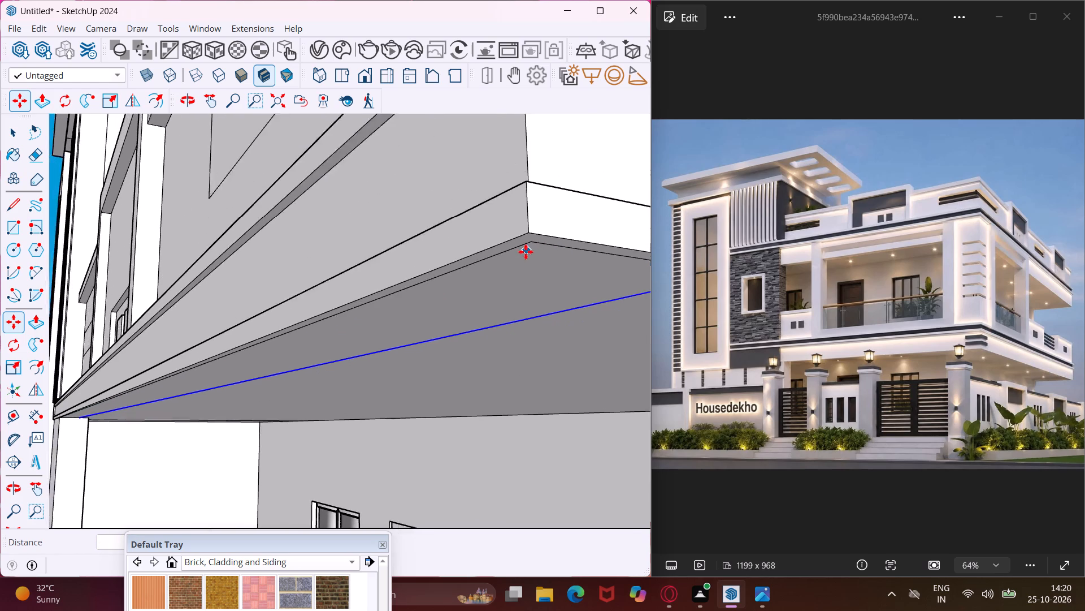
pyautogui.scroll(-8, 526, 252)
pyautogui.moveTo(526, 264); pyautogui.dragTo(366, 286, button='middle')
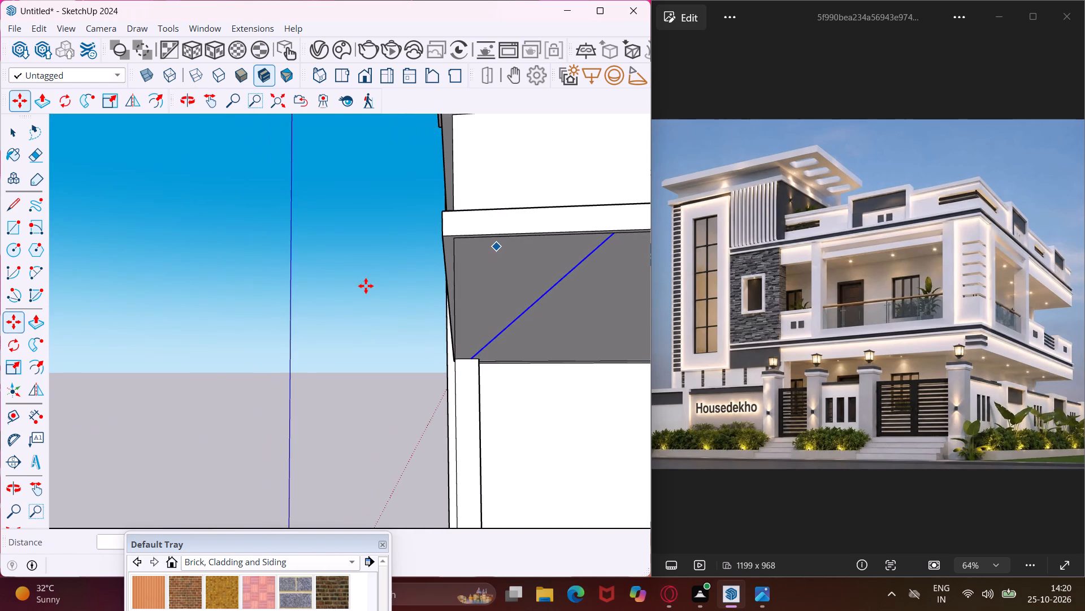
pyautogui.scroll(-8, 358, 286)
pyautogui.moveTo(358, 286); pyautogui.dragTo(503, 333, button='middle')
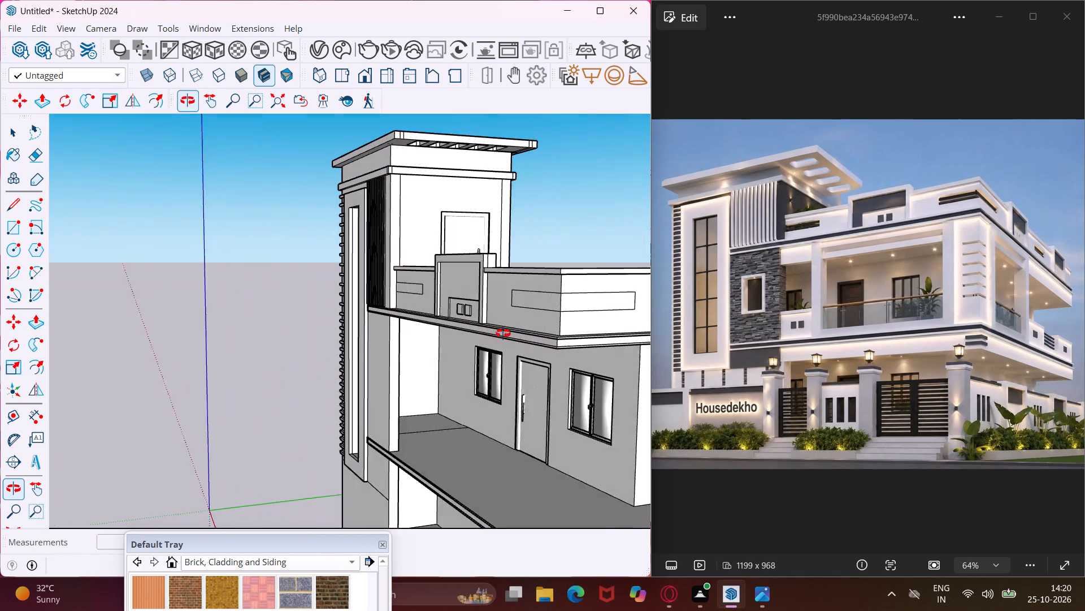
pyautogui.moveTo(503, 333); pyautogui.dragTo(527, 337, button='middle')
pyautogui.press('Escape')
pyautogui.press('space')
# Copy the thin strip's inner edge along the slab underside's outer side, away from the tower, 6" inward from the copied front line.
pyautogui.scroll(-5, 275, 353)
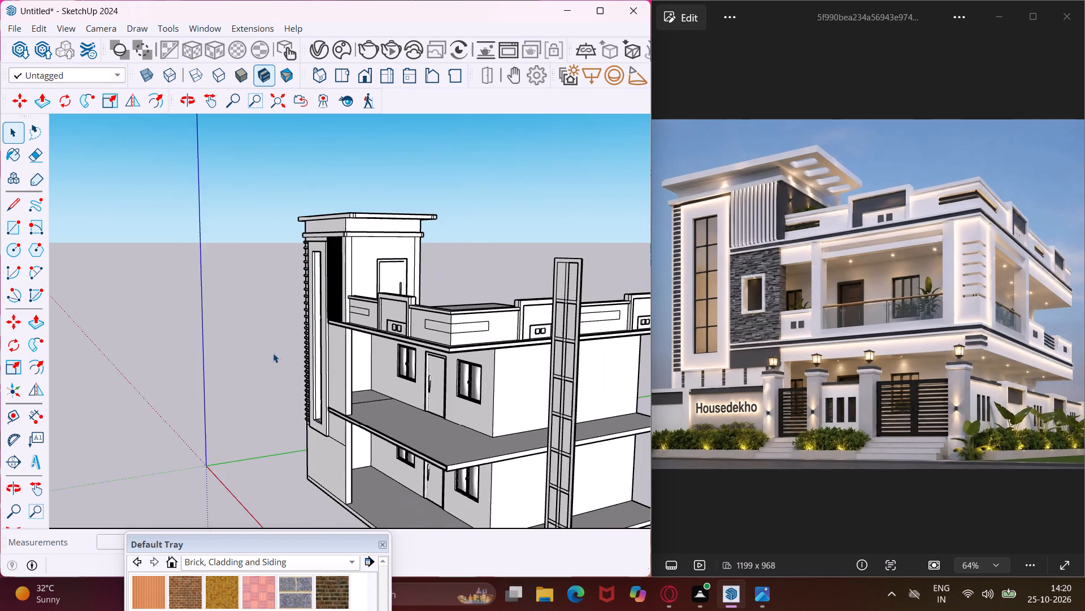
pyautogui.scroll(-3, 271, 353)
pyautogui.moveTo(392, 382); pyautogui.dragTo(519, 380, button='middle')
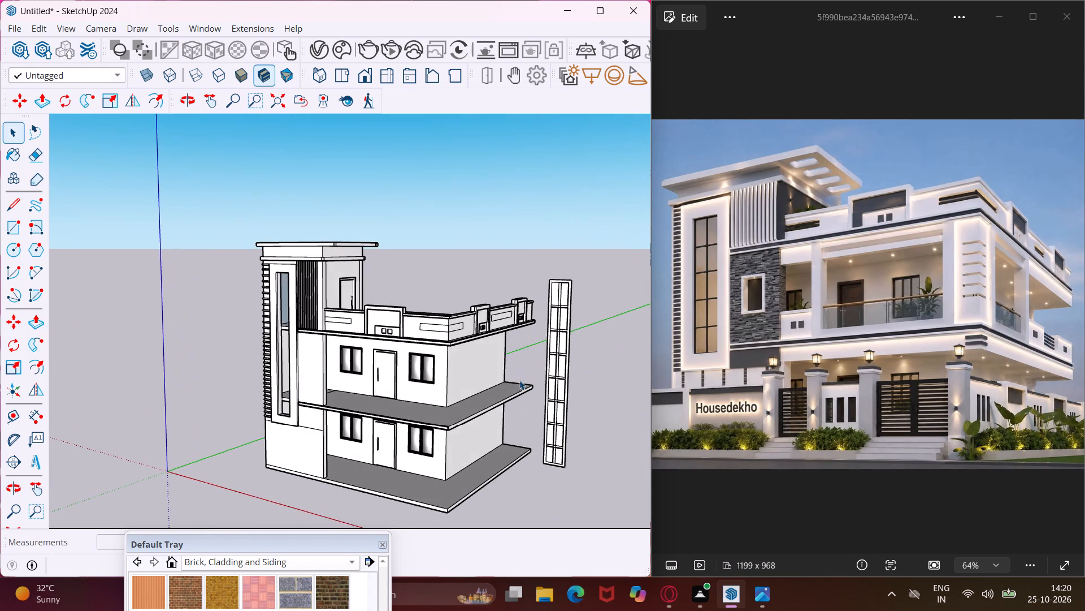
pyautogui.scroll(16, 519, 358)
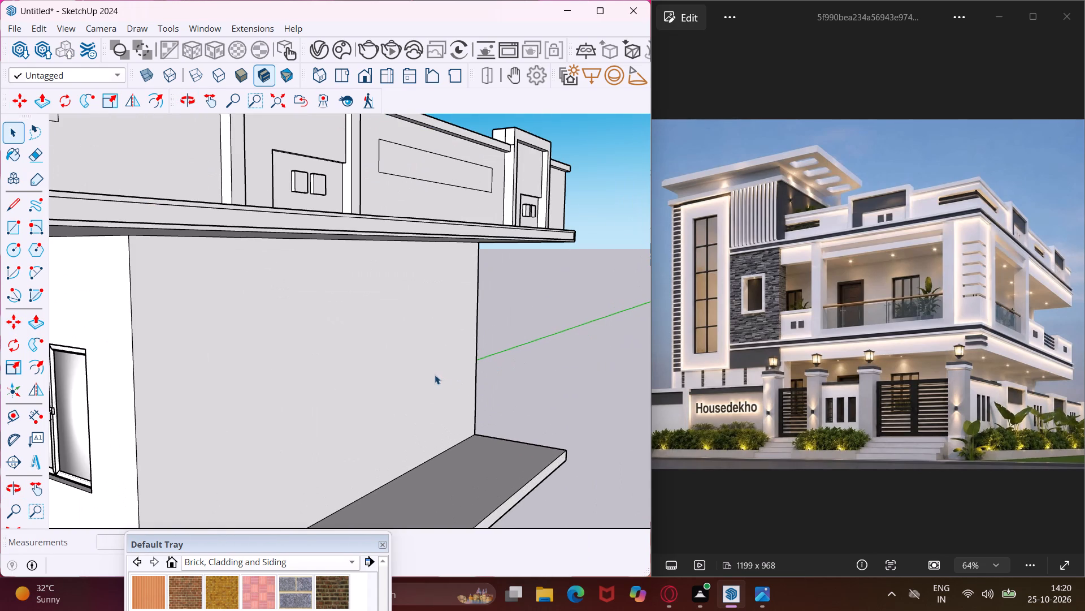
pyautogui.scroll(-5, 422, 371)
pyautogui.moveTo(307, 361); pyautogui.dragTo(392, 307, button='middle')
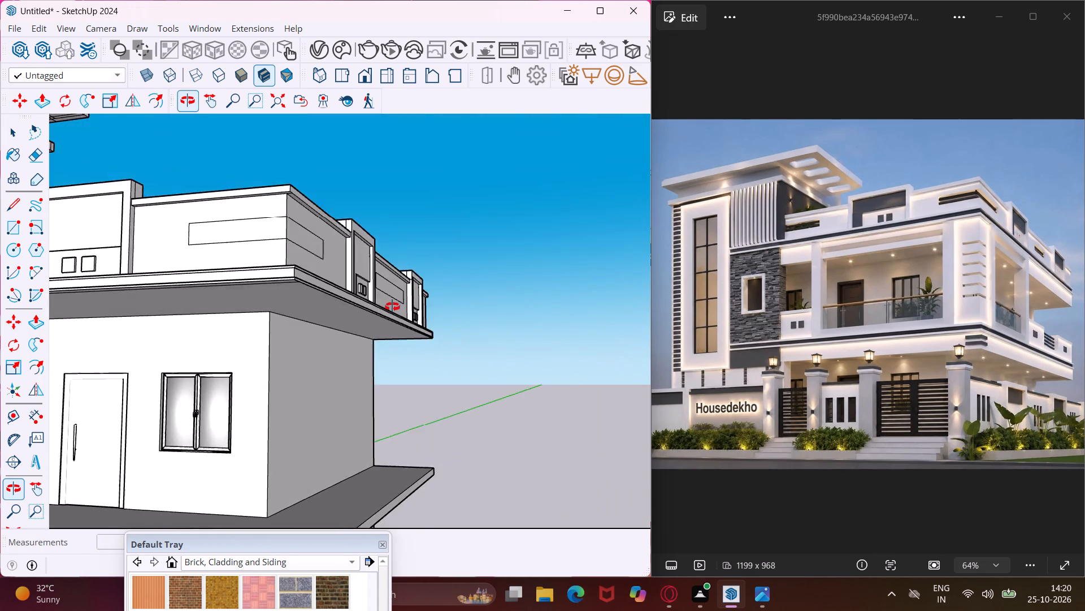
pyautogui.moveTo(392, 307); pyautogui.dragTo(487, 267, button='middle')
pyautogui.scroll(5, 389, 251)
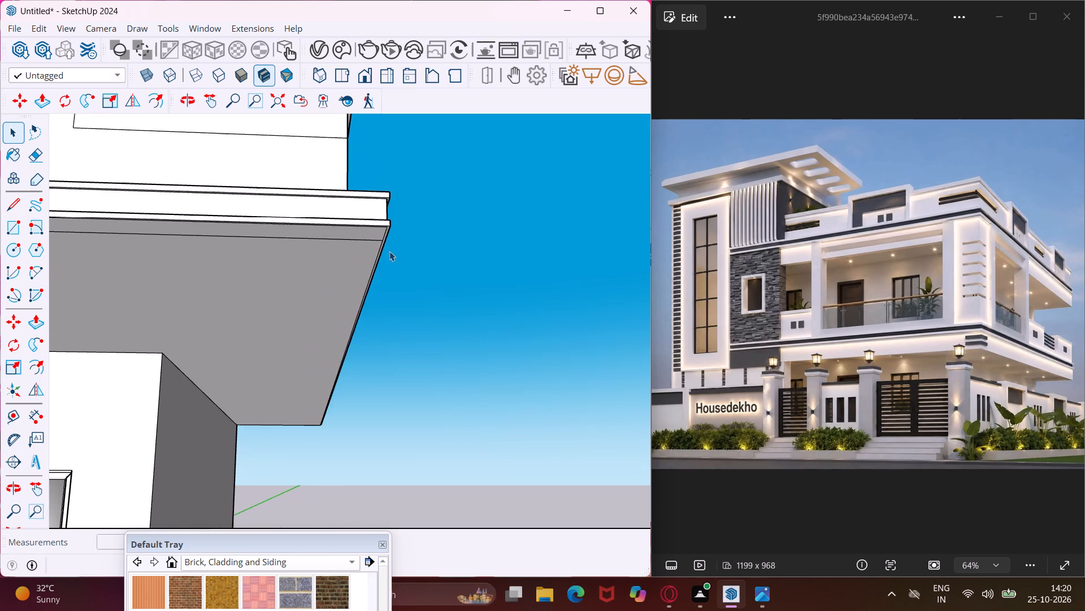
pyautogui.scroll(5, 388, 251)
pyautogui.scroll(-3, 388, 251)
pyautogui.scroll(4, 368, 240)
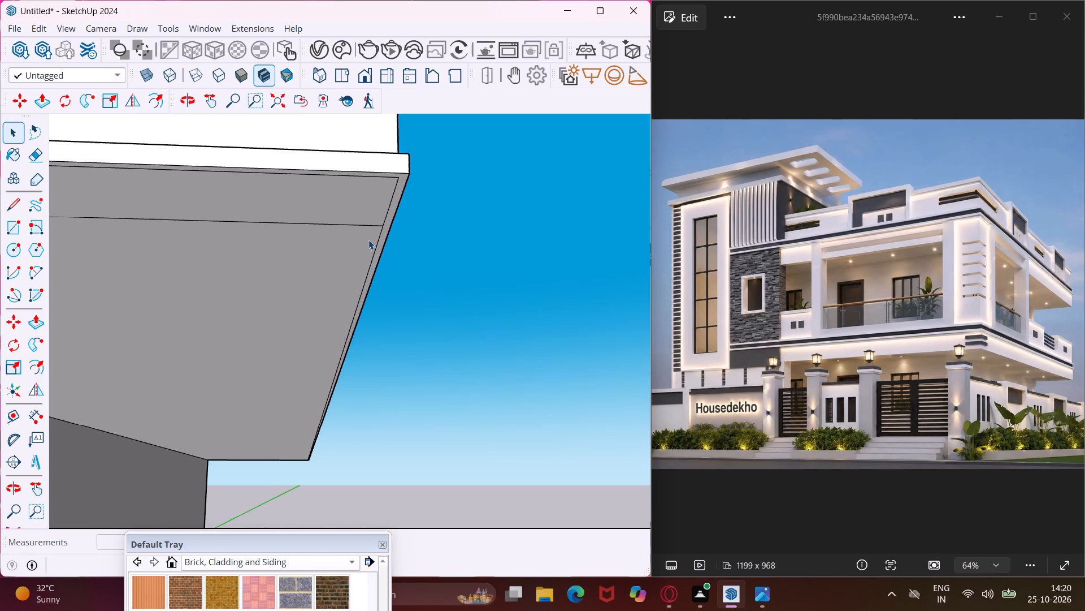
pyautogui.scroll(3, 370, 240)
pyautogui.click(379, 249)
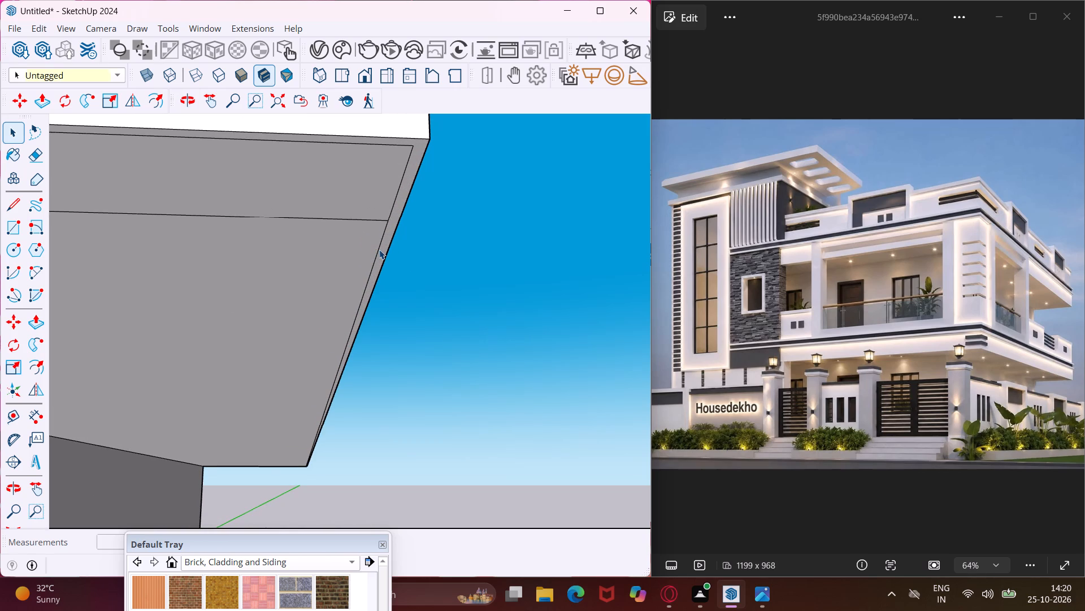
pyautogui.press('m')
pyautogui.scroll(2, 380, 222)
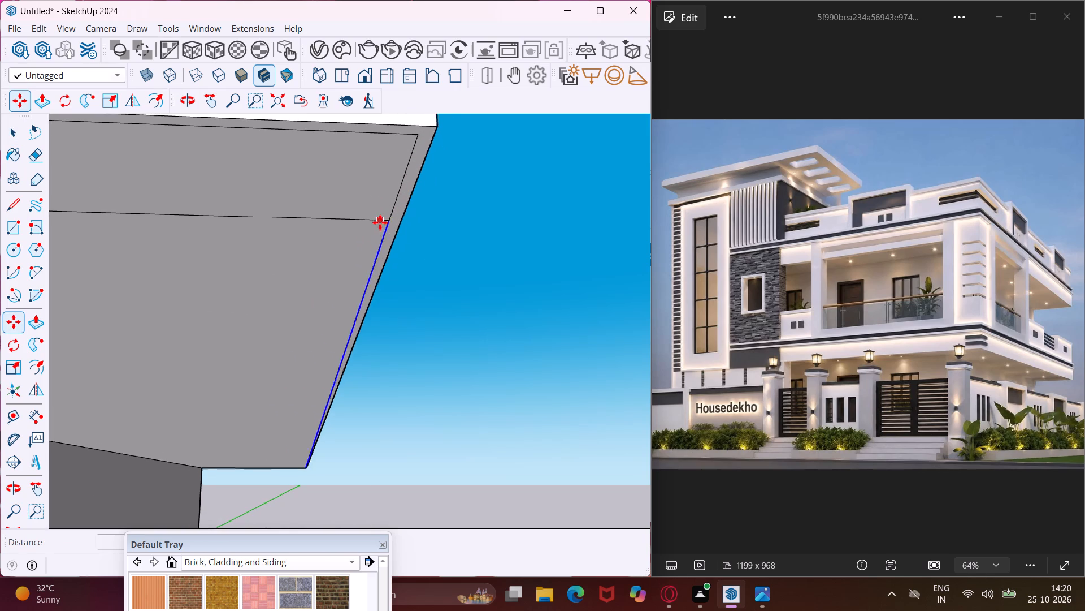
pyautogui.scroll(5, 380, 222)
pyautogui.click(396, 220)
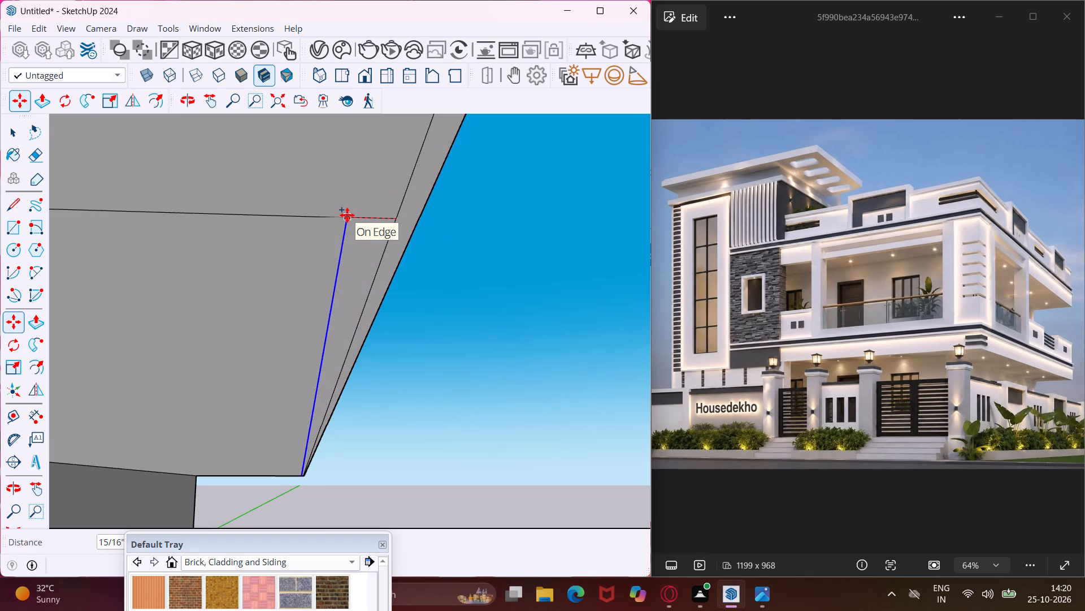
pyautogui.write('6"')
pyautogui.press('Return')
pyautogui.scroll(-9, 318, 233)
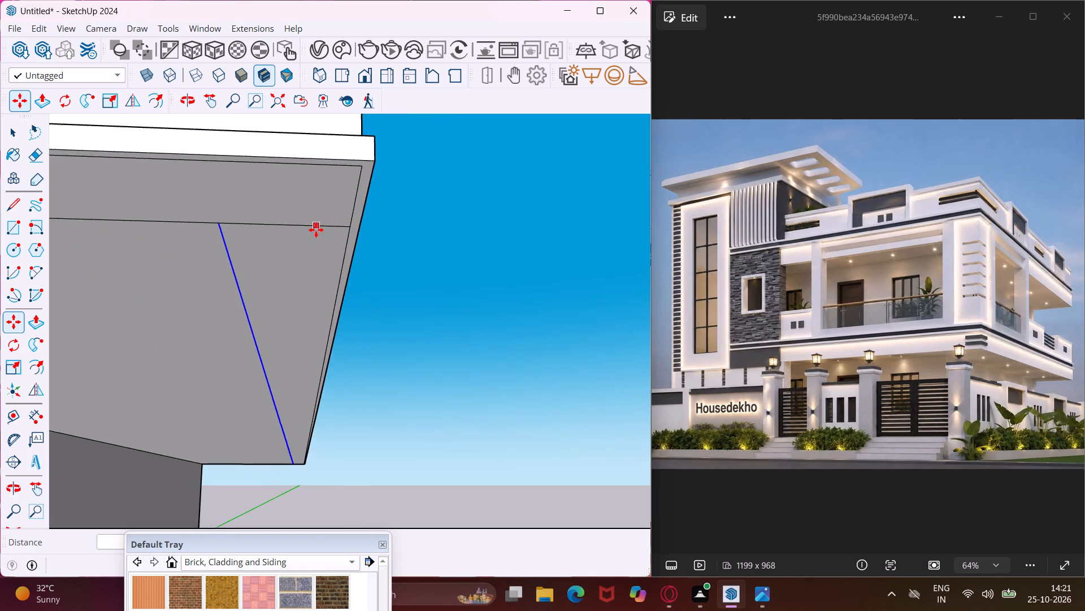
pyautogui.scroll(-5, 316, 230)
pyautogui.scroll(-19, 314, 230)
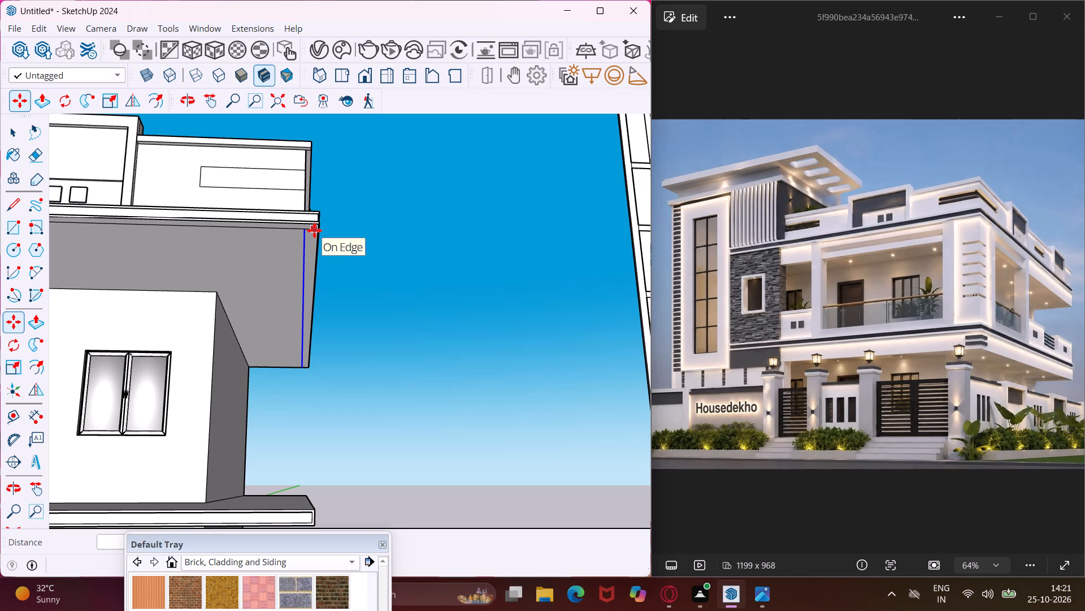
pyautogui.press('Escape')
pyautogui.press('space')
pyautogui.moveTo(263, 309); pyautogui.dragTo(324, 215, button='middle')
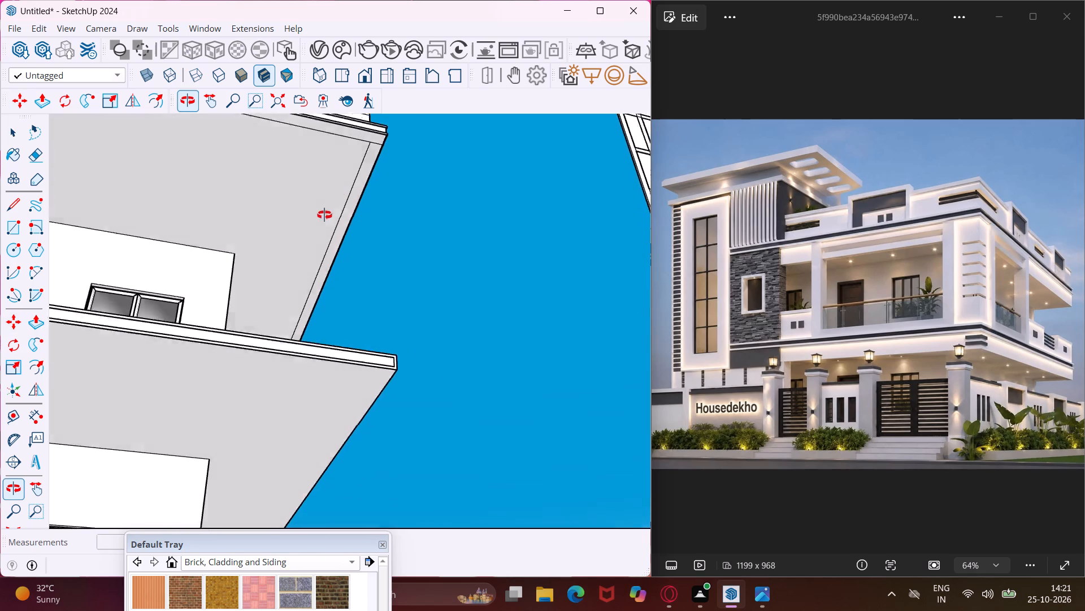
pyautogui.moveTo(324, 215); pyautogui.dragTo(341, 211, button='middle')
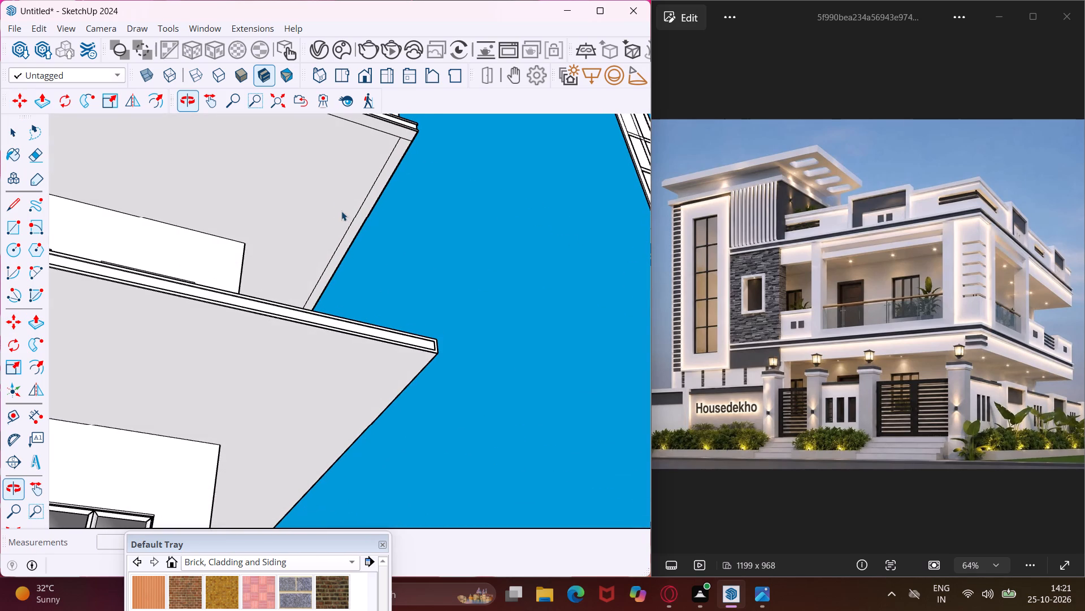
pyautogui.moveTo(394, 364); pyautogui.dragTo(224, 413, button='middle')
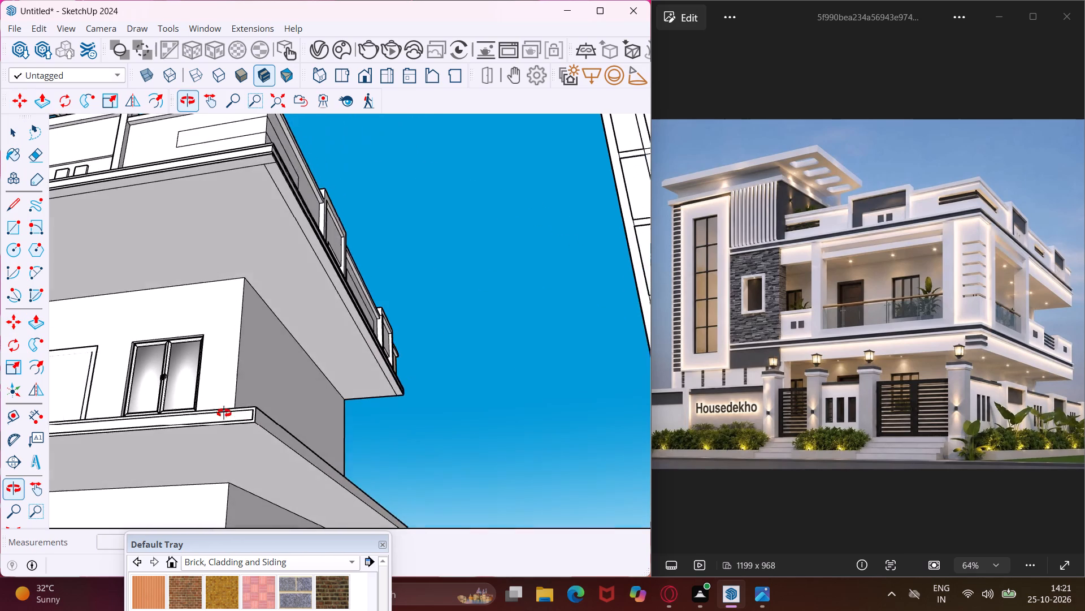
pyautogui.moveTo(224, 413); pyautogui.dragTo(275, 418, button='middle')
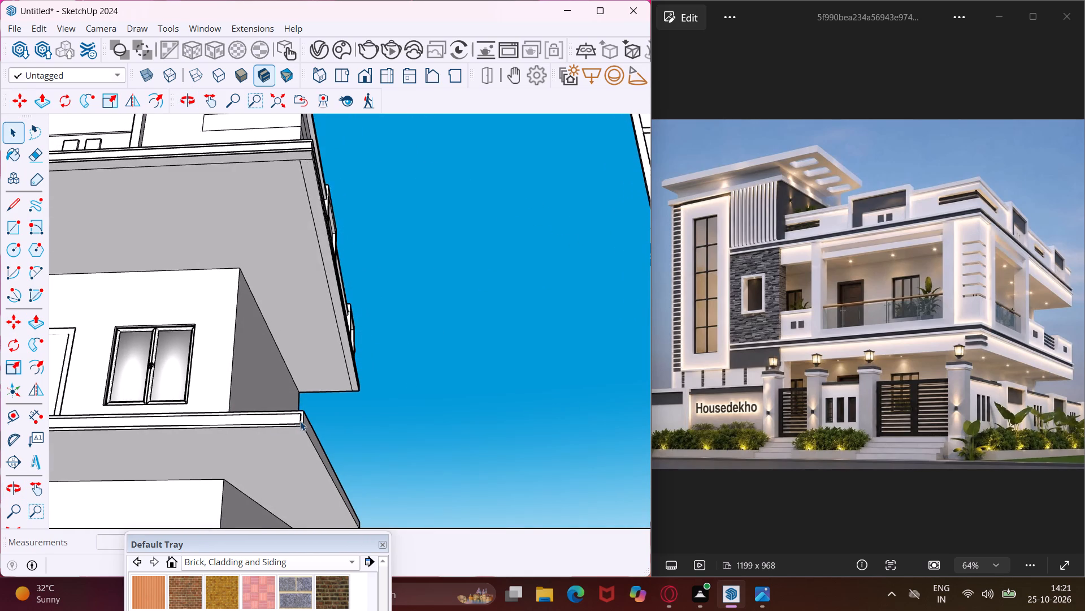
# Draw a 1" by 1" square in the upper front corner of the first-floor balcony band's side face, against the thin front strip.
pyautogui.scroll(19, 300, 421)
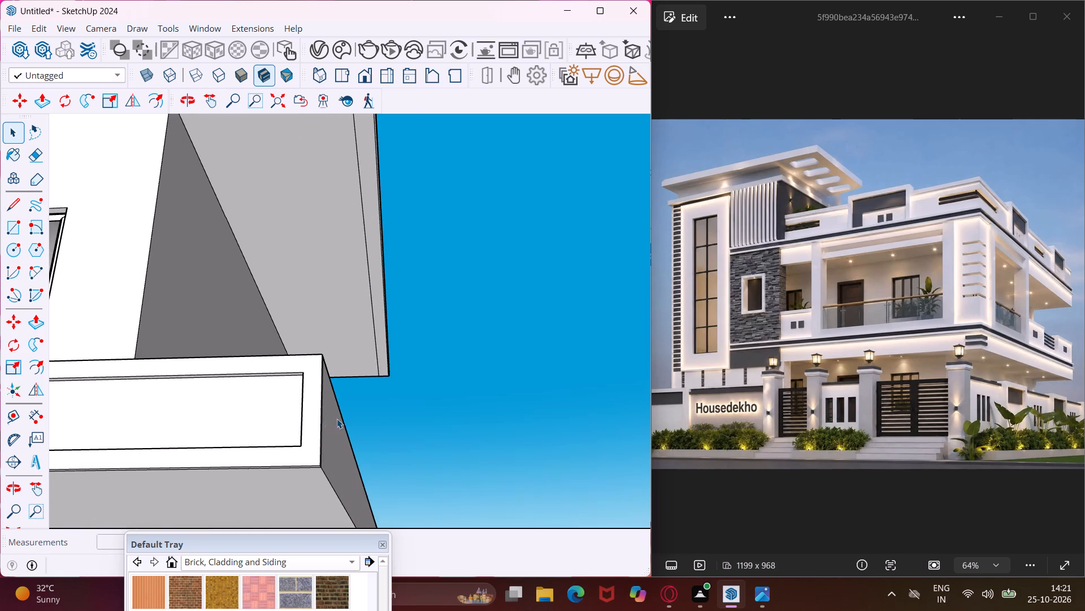
pyautogui.scroll(1, 338, 419)
pyautogui.moveTo(338, 419); pyautogui.dragTo(132, 453, button='middle')
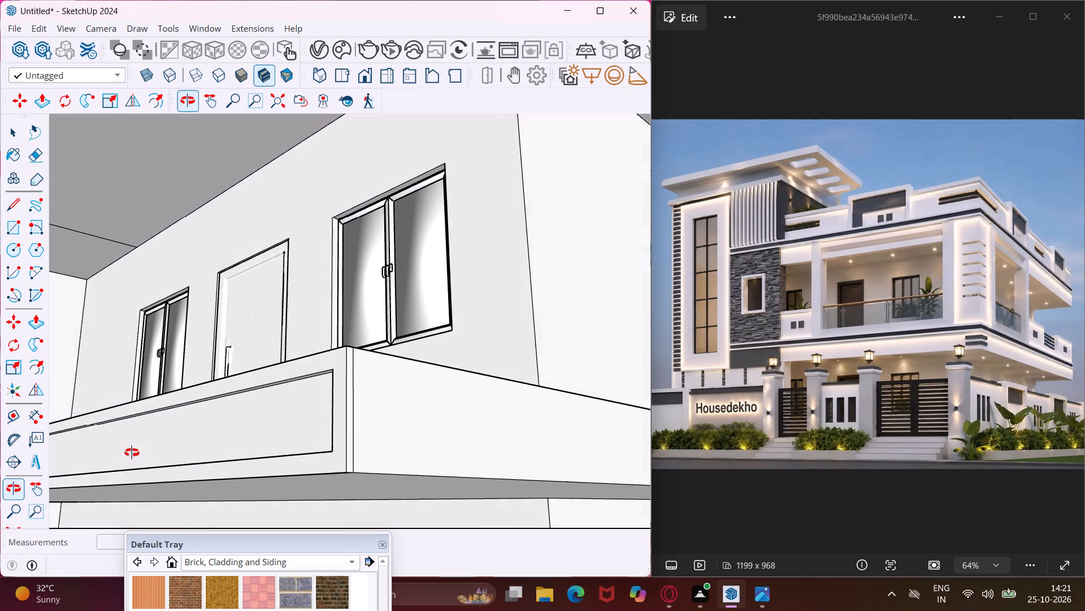
pyautogui.moveTo(132, 453); pyautogui.dragTo(128, 453, button='middle')
pyautogui.scroll(-6, 129, 436)
pyautogui.moveTo(167, 439); pyautogui.dragTo(217, 442, button='middle')
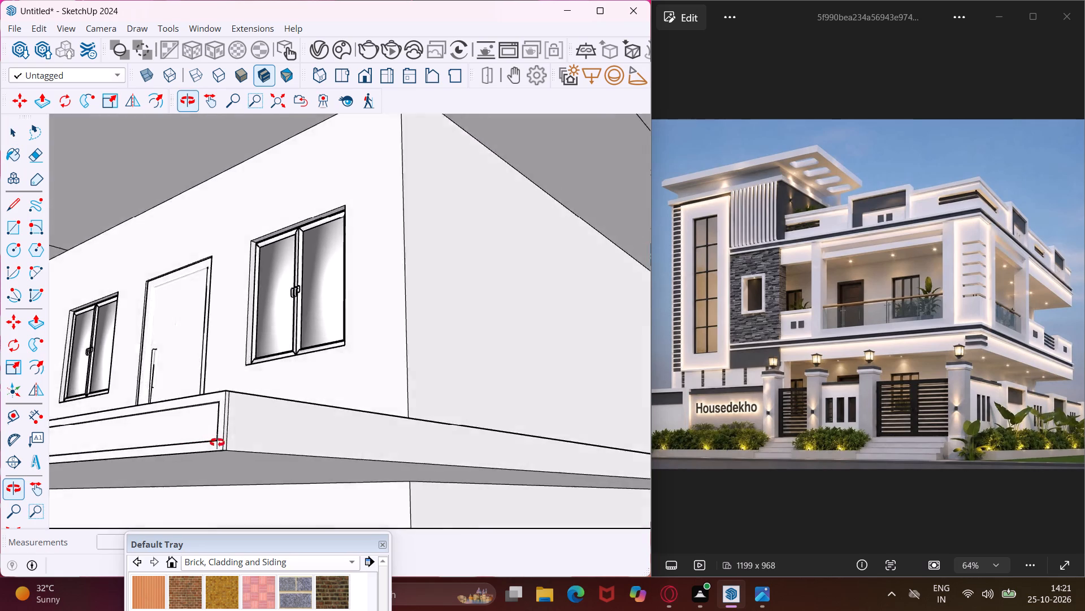
pyautogui.moveTo(217, 442); pyautogui.dragTo(267, 442, button='middle')
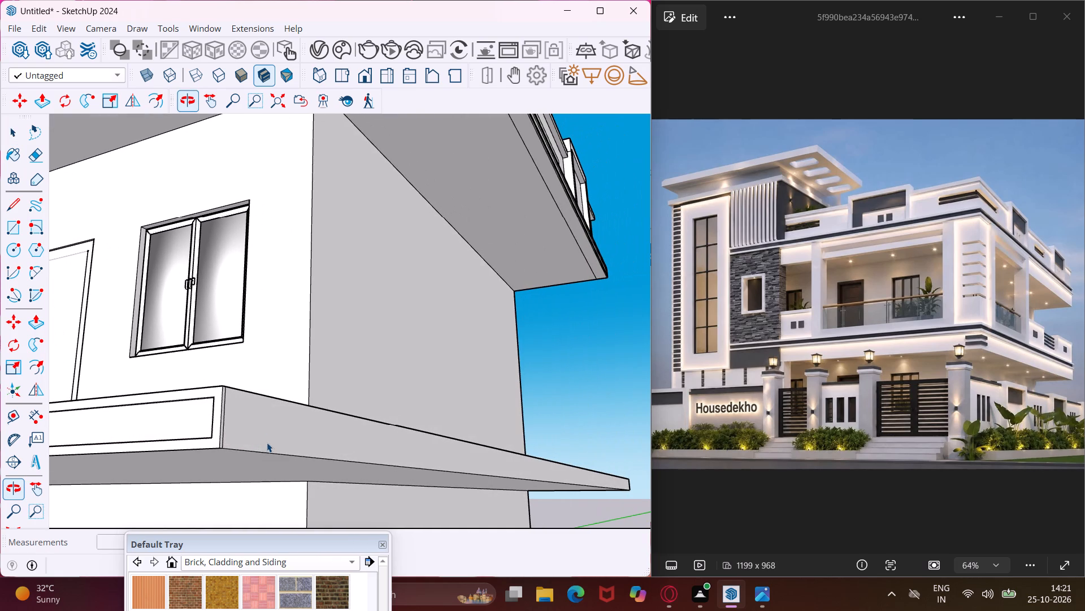
pyautogui.scroll(4, 225, 397)
pyautogui.moveTo(228, 397); pyautogui.dragTo(193, 420, button='middle')
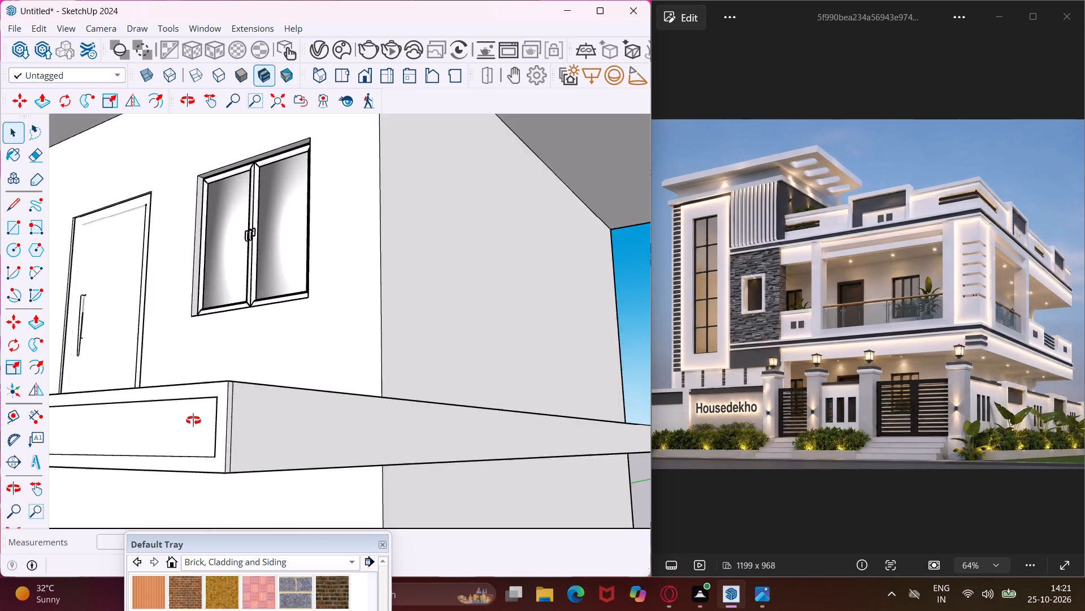
pyautogui.moveTo(193, 420); pyautogui.dragTo(145, 455, button='middle')
pyautogui.scroll(1, 145, 455)
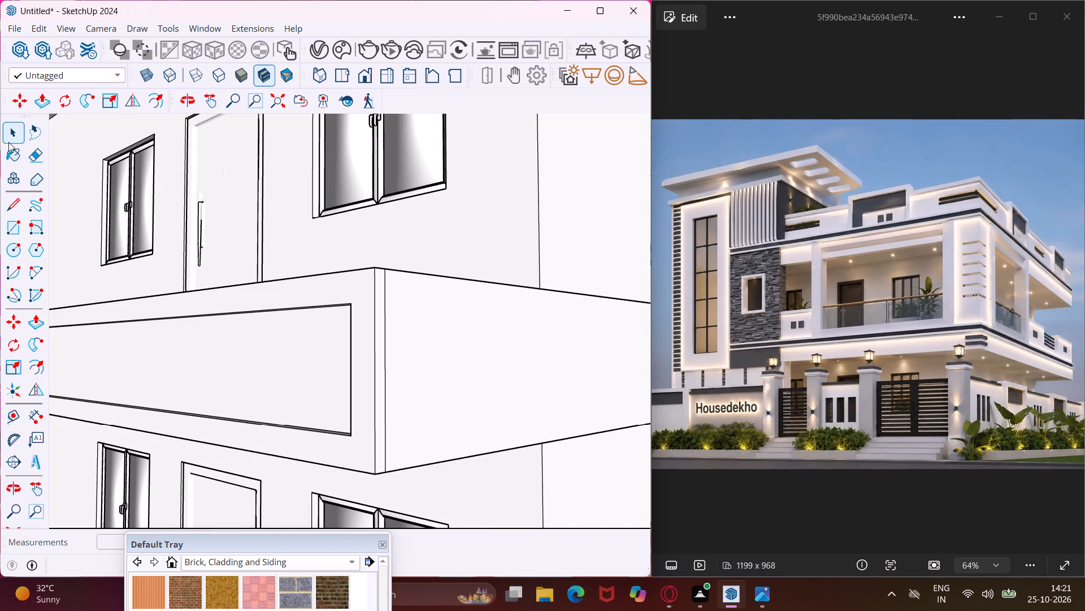
pyautogui.click(14, 232)
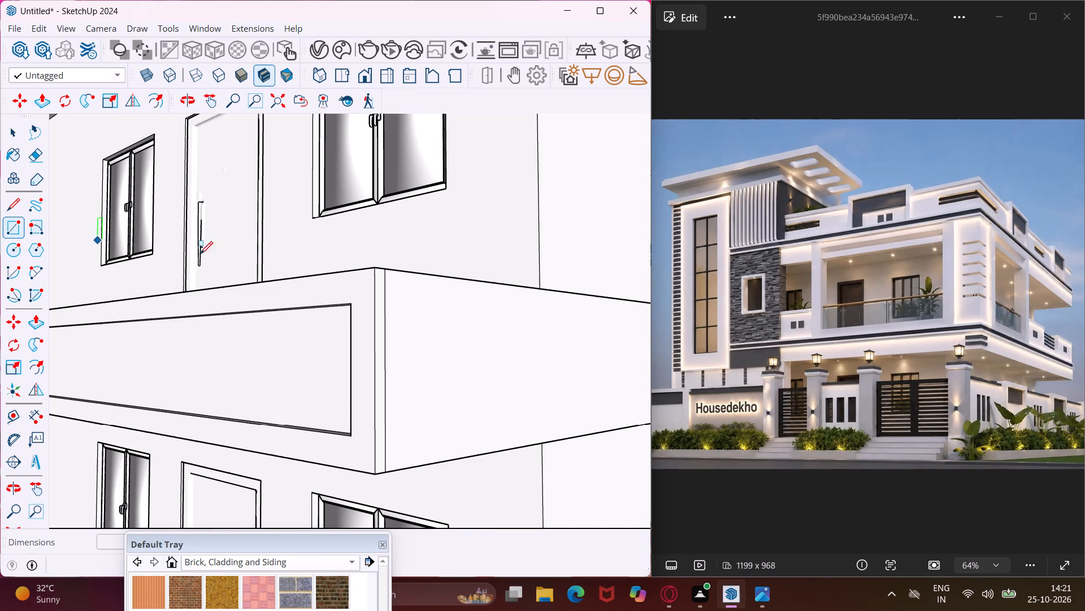
pyautogui.moveTo(395, 307); pyautogui.dragTo(269, 369, button='middle')
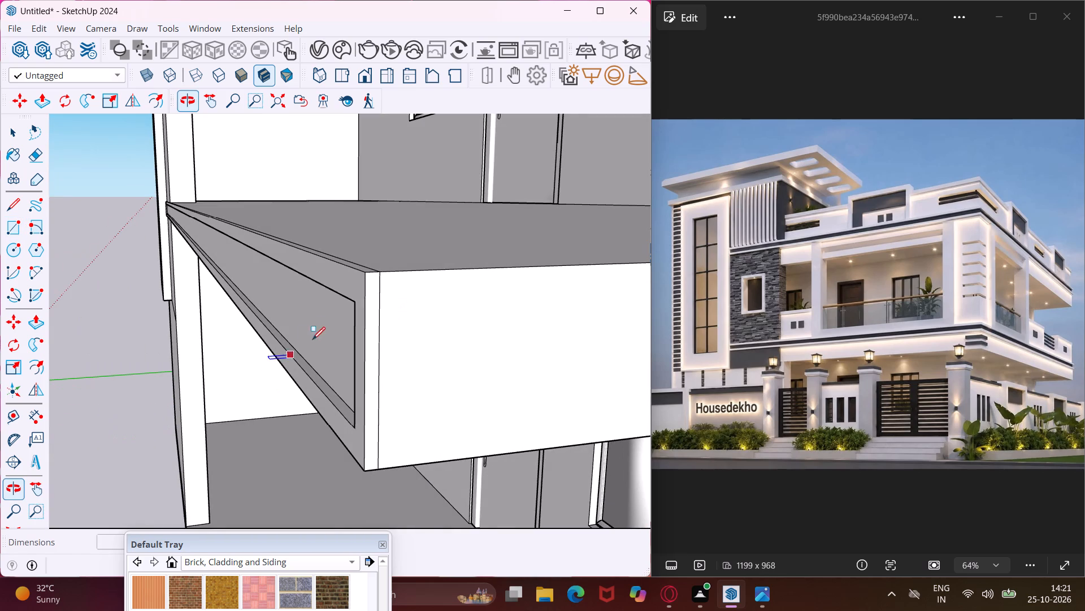
pyautogui.scroll(6, 380, 284)
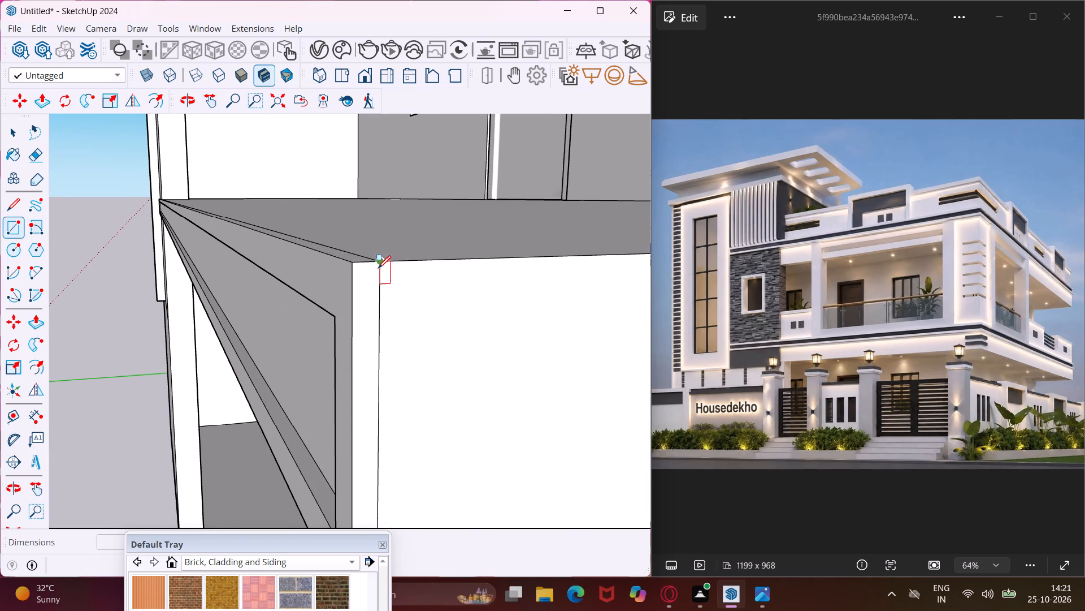
pyautogui.click(376, 265)
pyautogui.write('1",')
pyautogui.write('1"')
pyautogui.press('Return')
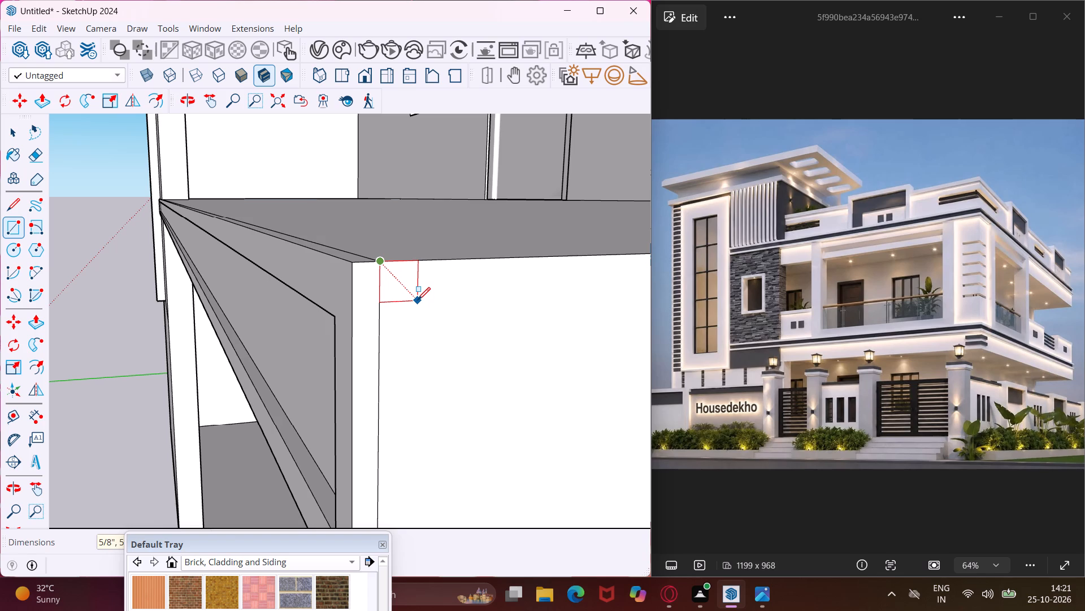
pyautogui.click(431, 304)
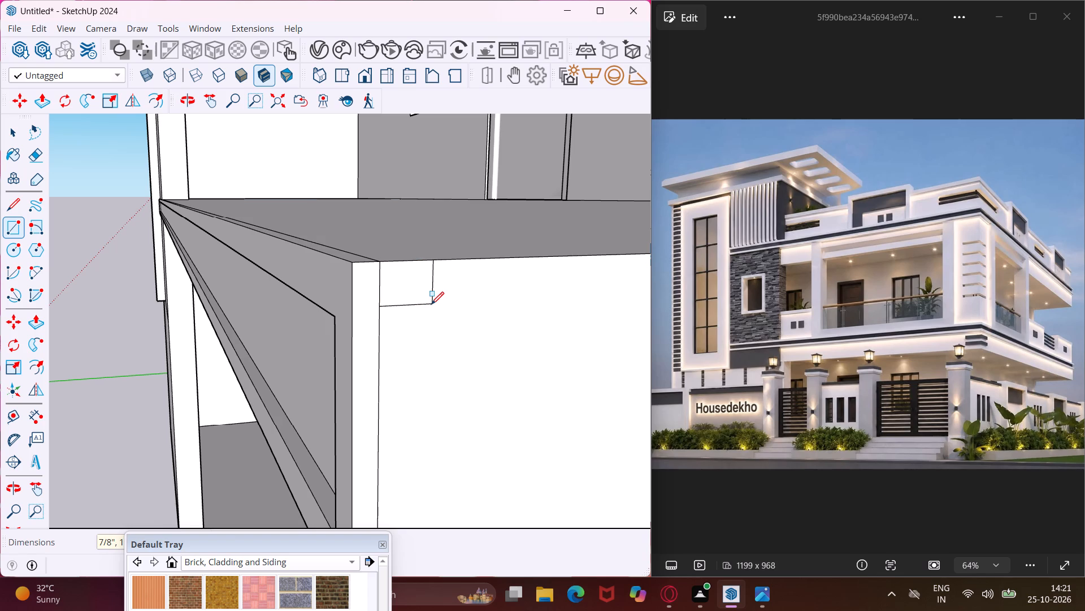
pyautogui.press('Escape')
pyautogui.write('1"')
pyautogui.write(',1"')
pyautogui.press('Return')
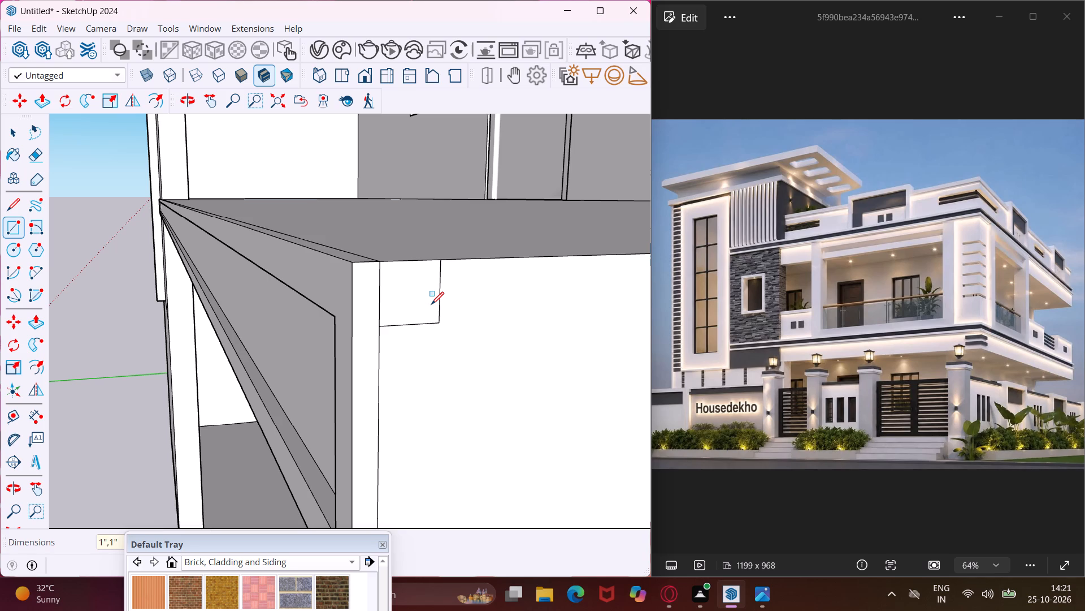
pyautogui.press('Escape')
pyautogui.press('space')
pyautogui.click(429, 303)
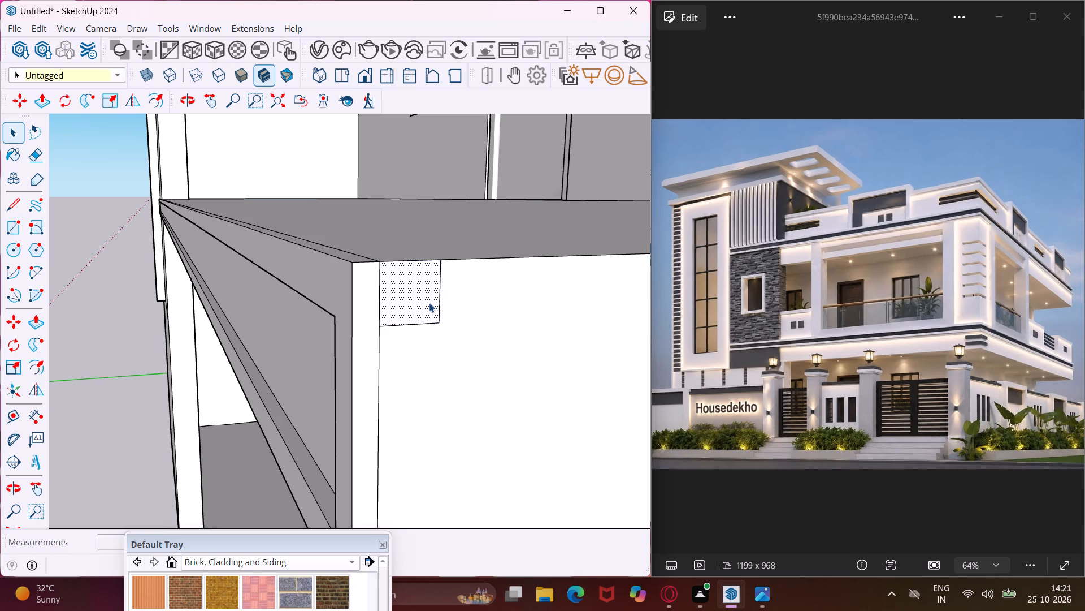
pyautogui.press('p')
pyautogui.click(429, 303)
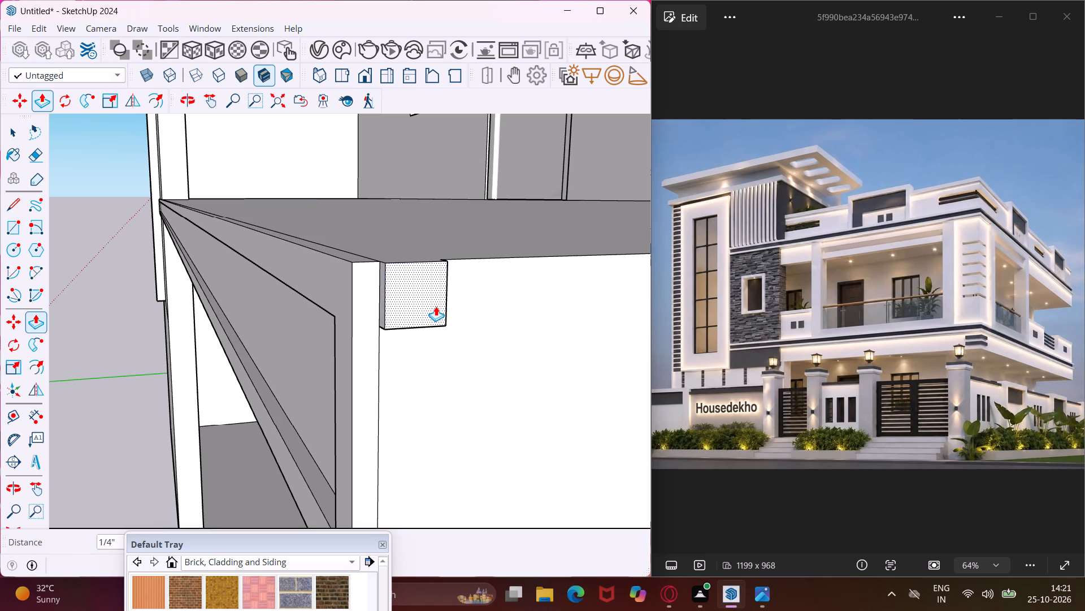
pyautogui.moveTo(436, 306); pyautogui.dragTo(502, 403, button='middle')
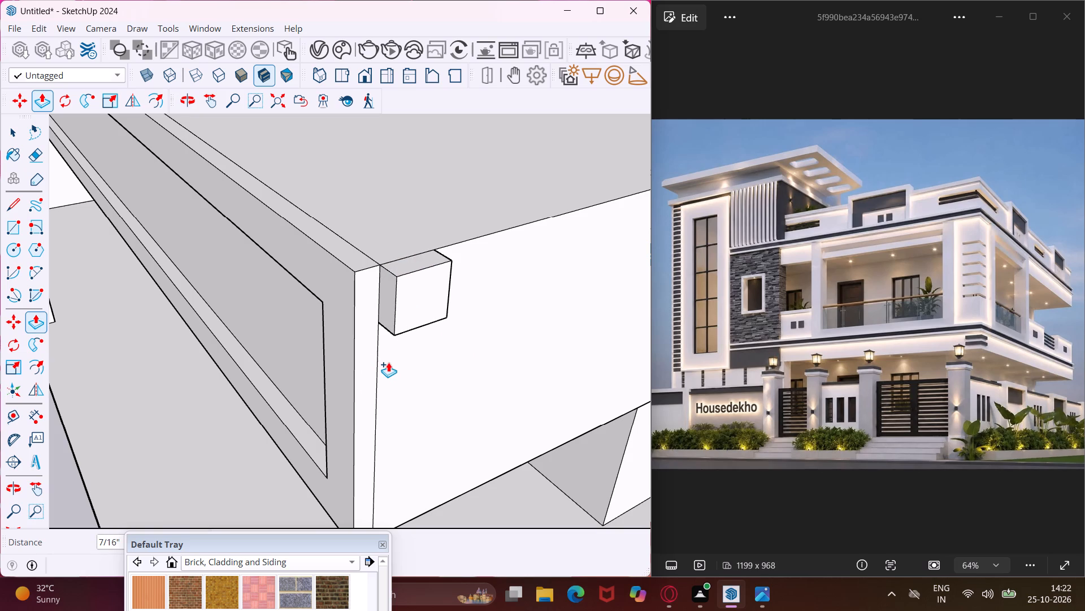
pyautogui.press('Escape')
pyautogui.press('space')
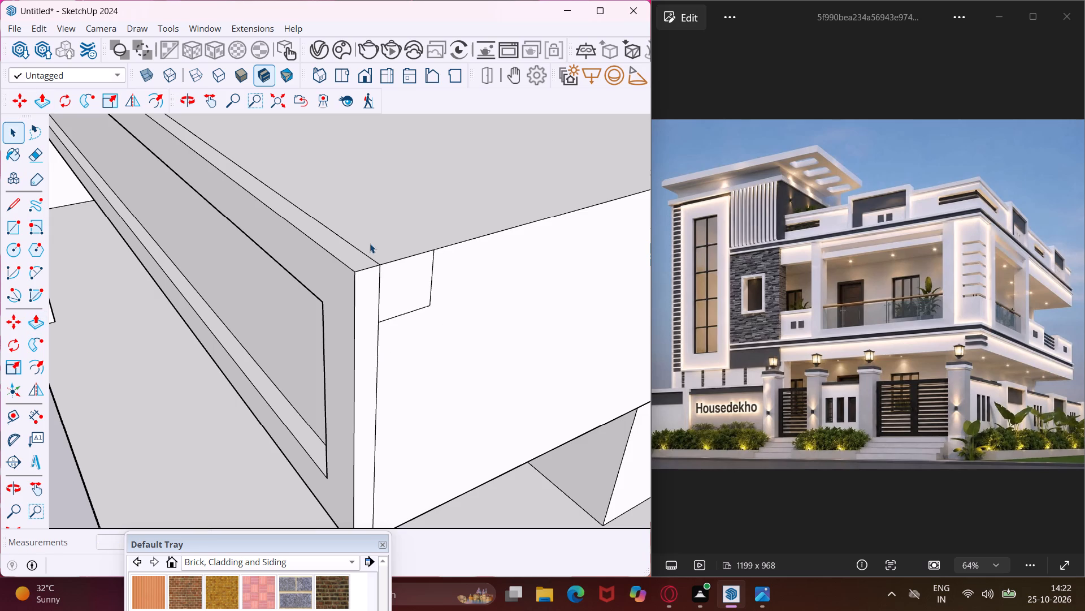
# Measure the width of the thin strip along the top front edge of the balcony band.
pyautogui.moveTo(363, 281); pyautogui.dragTo(363, 376, button='middle')
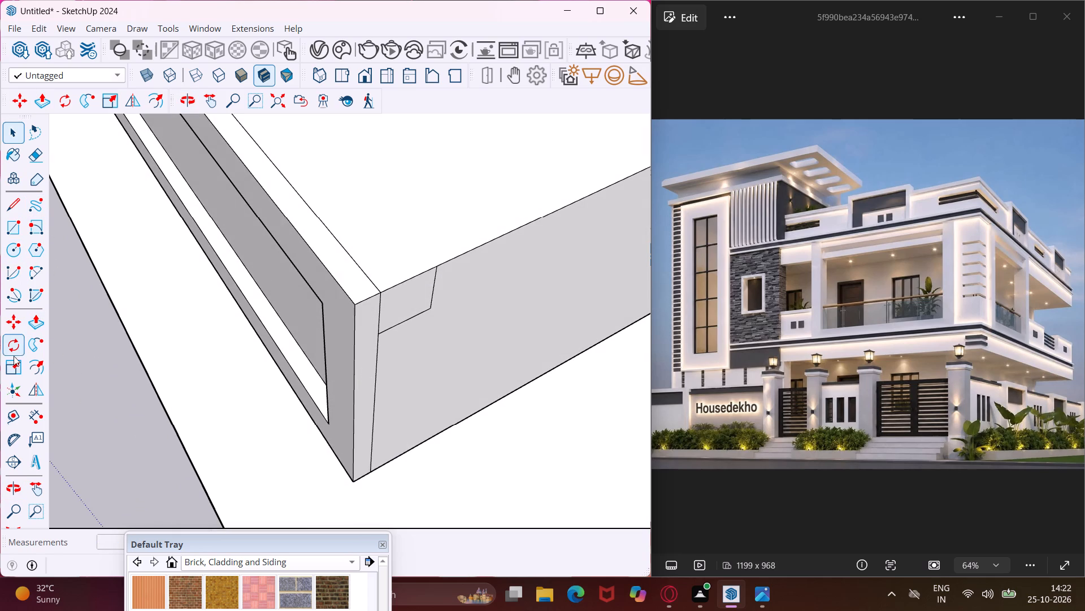
pyautogui.click(20, 408)
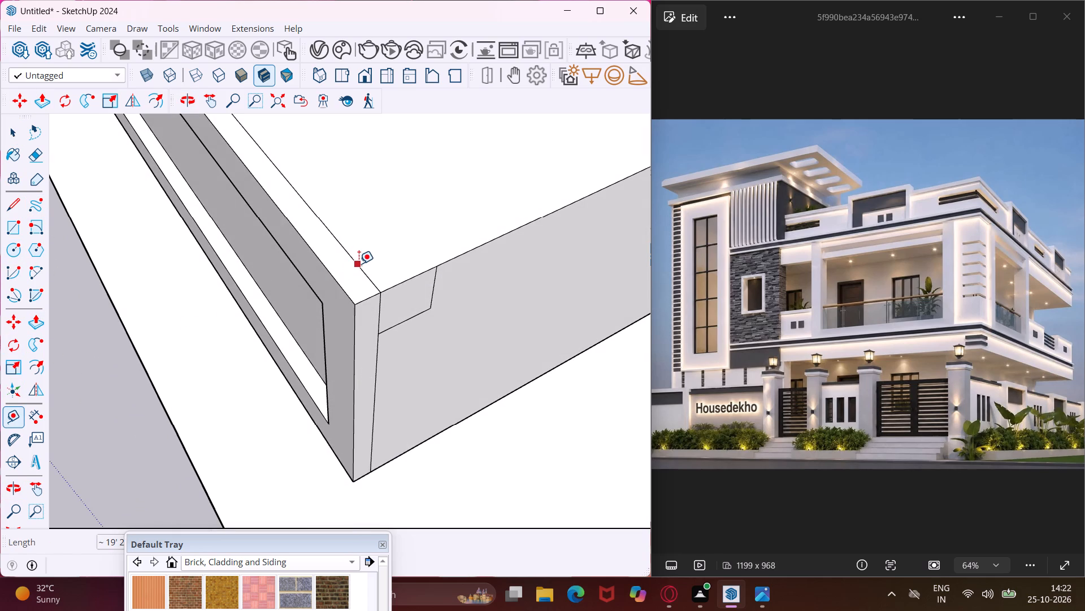
pyautogui.scroll(3, 359, 264)
pyautogui.click(359, 264)
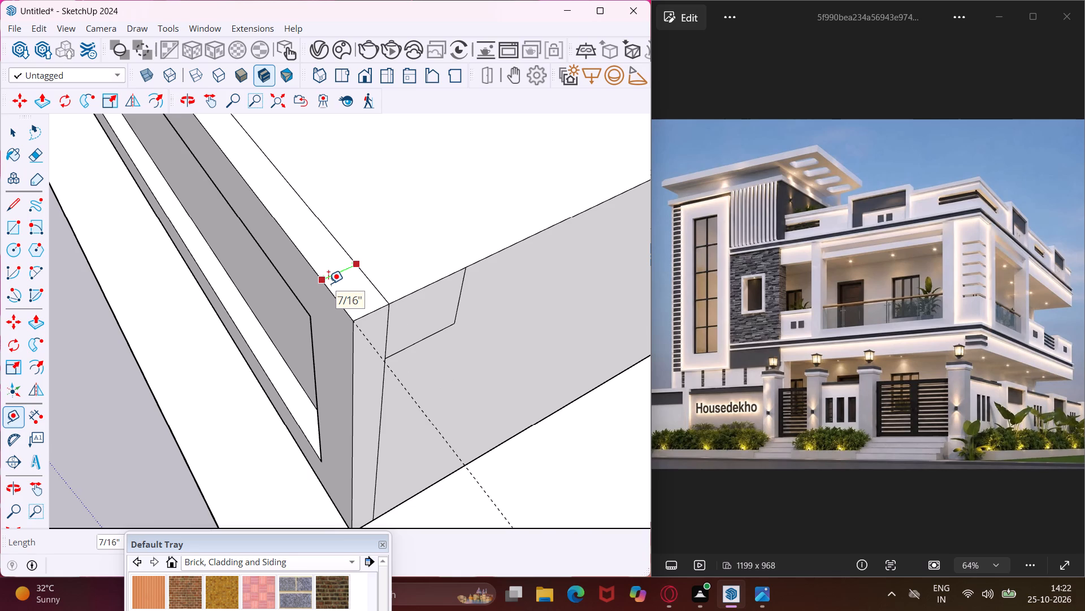
pyautogui.press('Escape')
pyautogui.press('space')
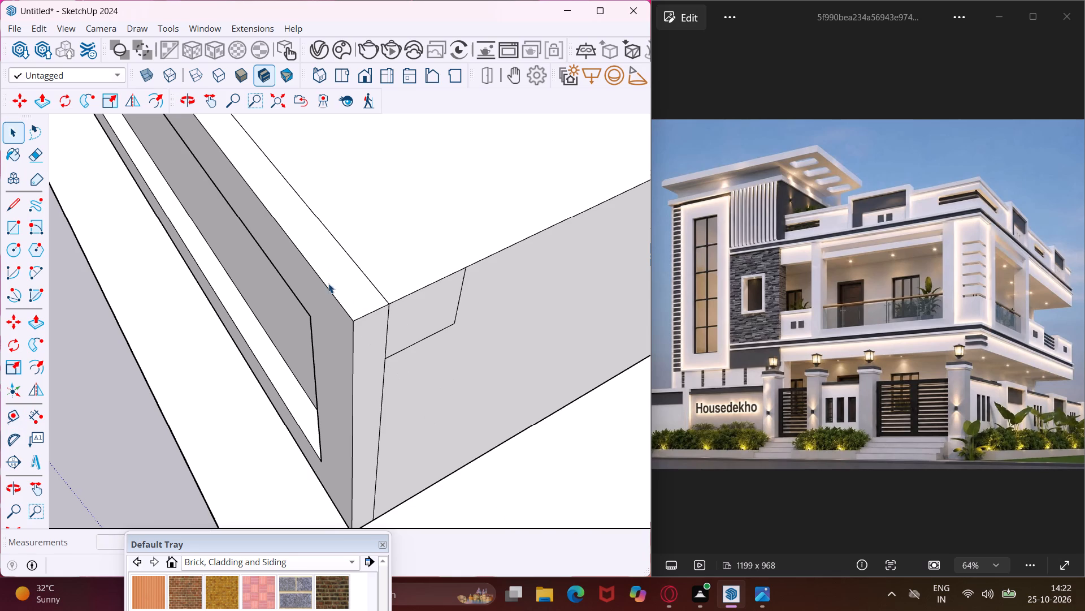
# Push/Pull the small corner square 7/16" outward from the balcony band's side face.
pyautogui.click(409, 323)
pyautogui.press('p')
pyautogui.click(409, 323)
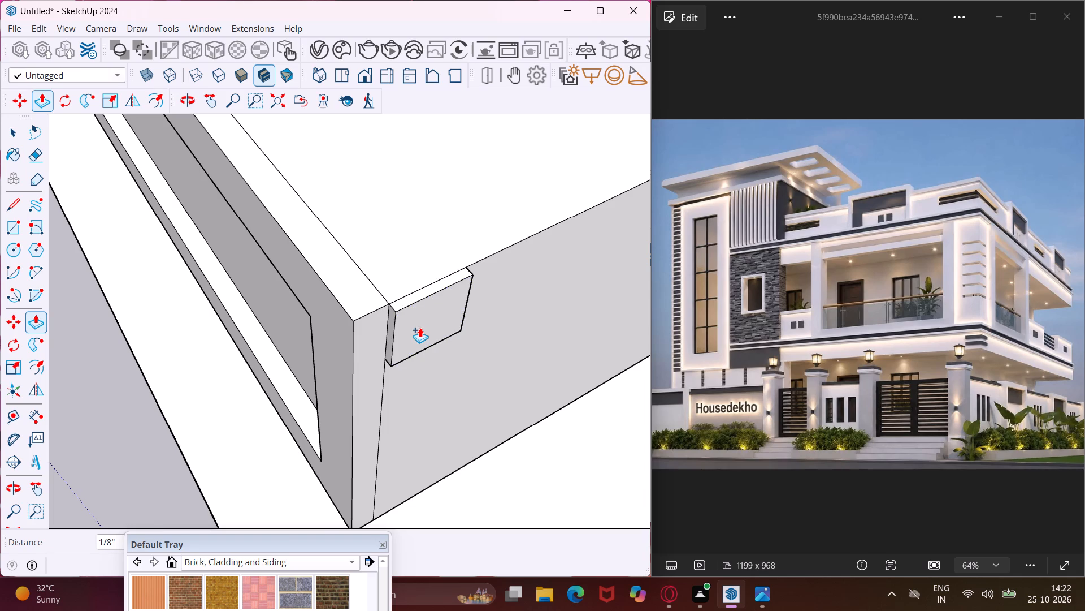
pyautogui.write('7/16"')
pyautogui.press('Return')
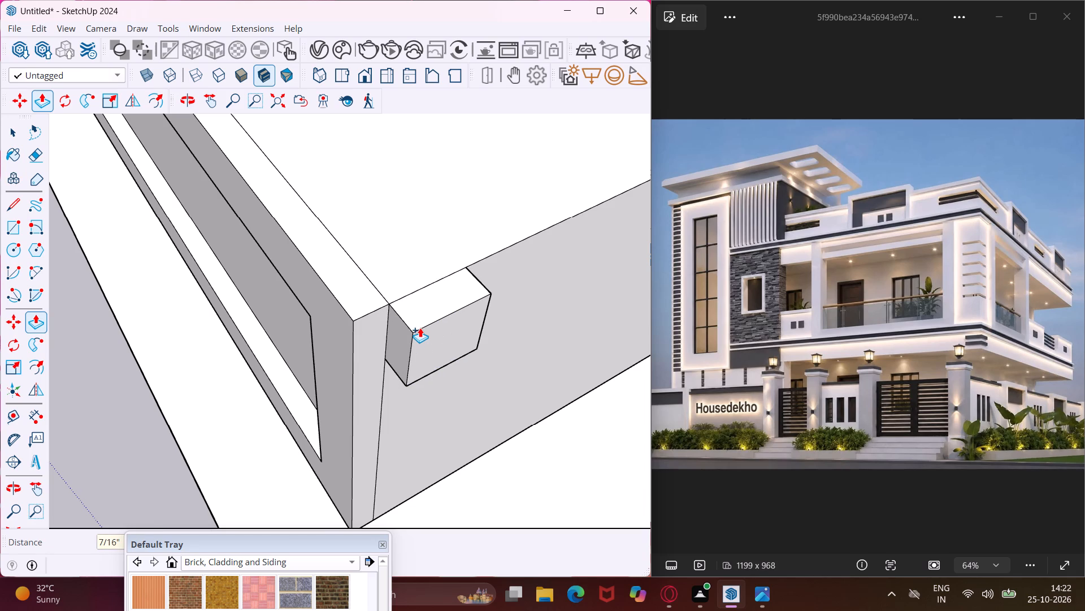
pyautogui.press('Escape')
pyautogui.press('space')
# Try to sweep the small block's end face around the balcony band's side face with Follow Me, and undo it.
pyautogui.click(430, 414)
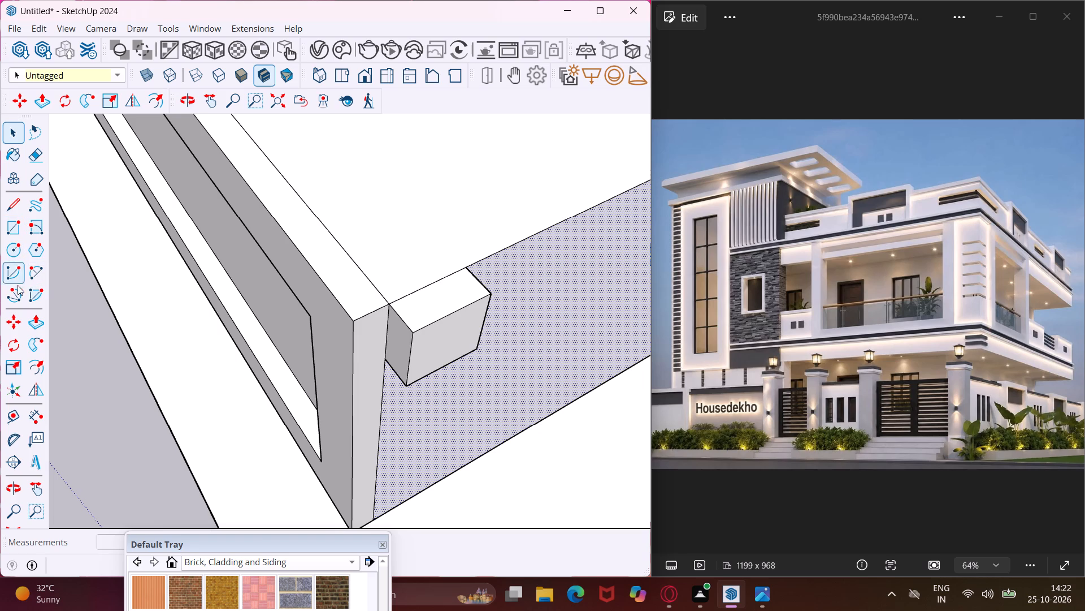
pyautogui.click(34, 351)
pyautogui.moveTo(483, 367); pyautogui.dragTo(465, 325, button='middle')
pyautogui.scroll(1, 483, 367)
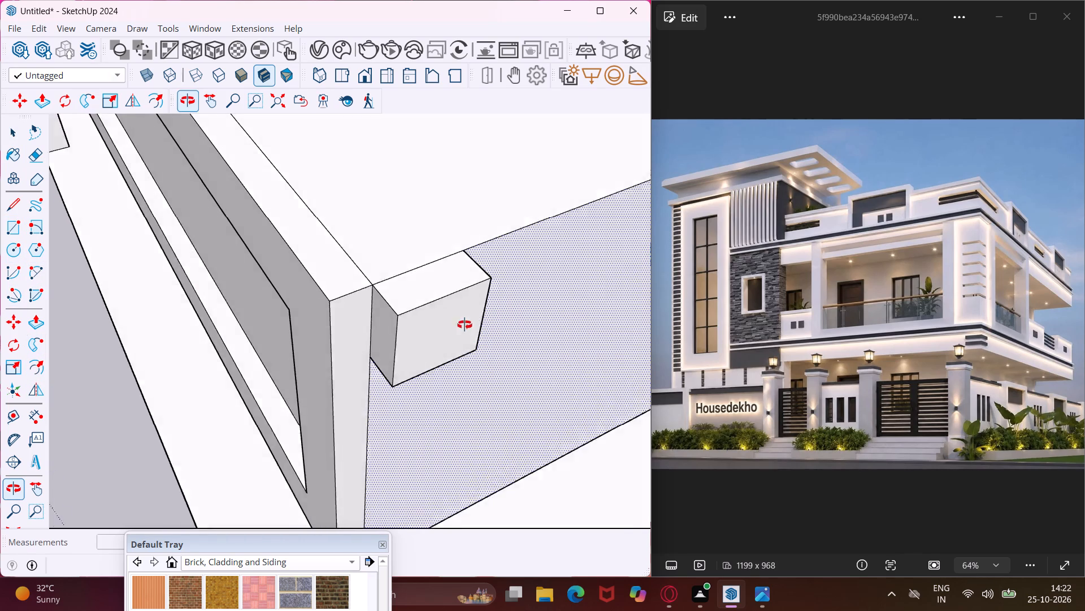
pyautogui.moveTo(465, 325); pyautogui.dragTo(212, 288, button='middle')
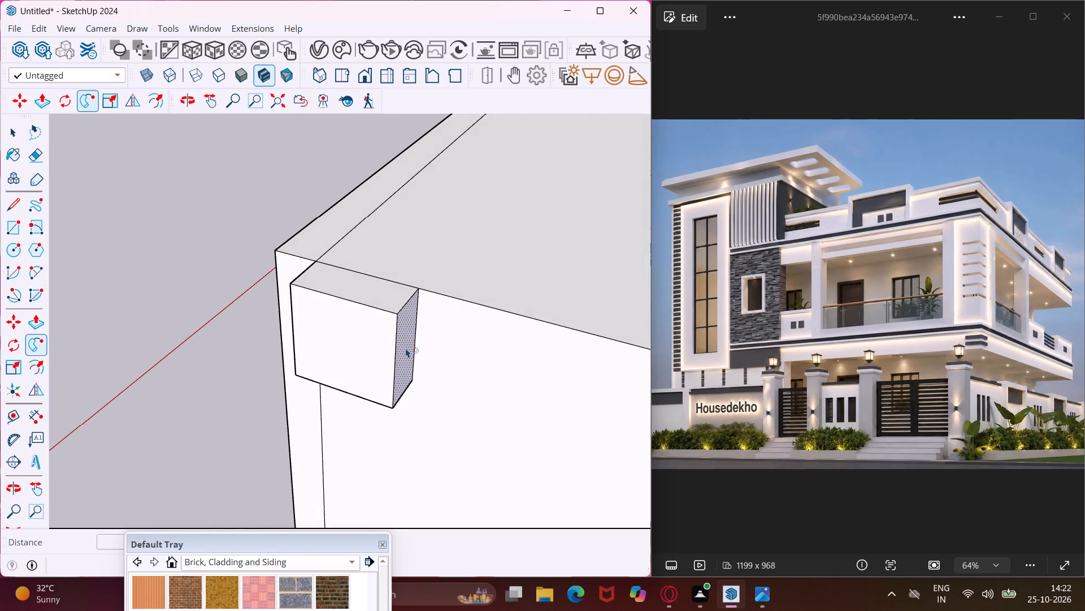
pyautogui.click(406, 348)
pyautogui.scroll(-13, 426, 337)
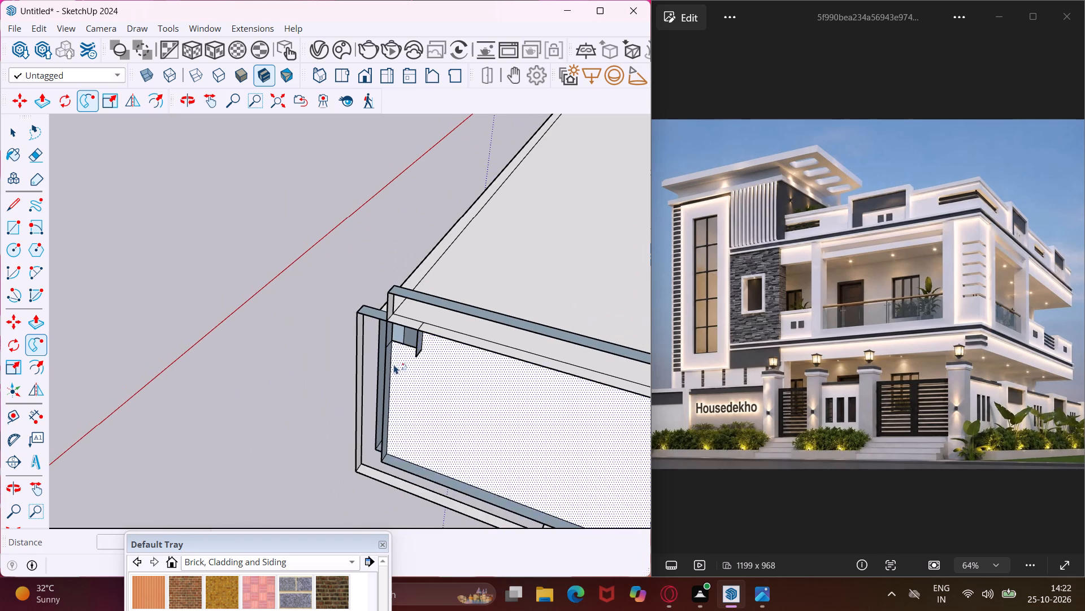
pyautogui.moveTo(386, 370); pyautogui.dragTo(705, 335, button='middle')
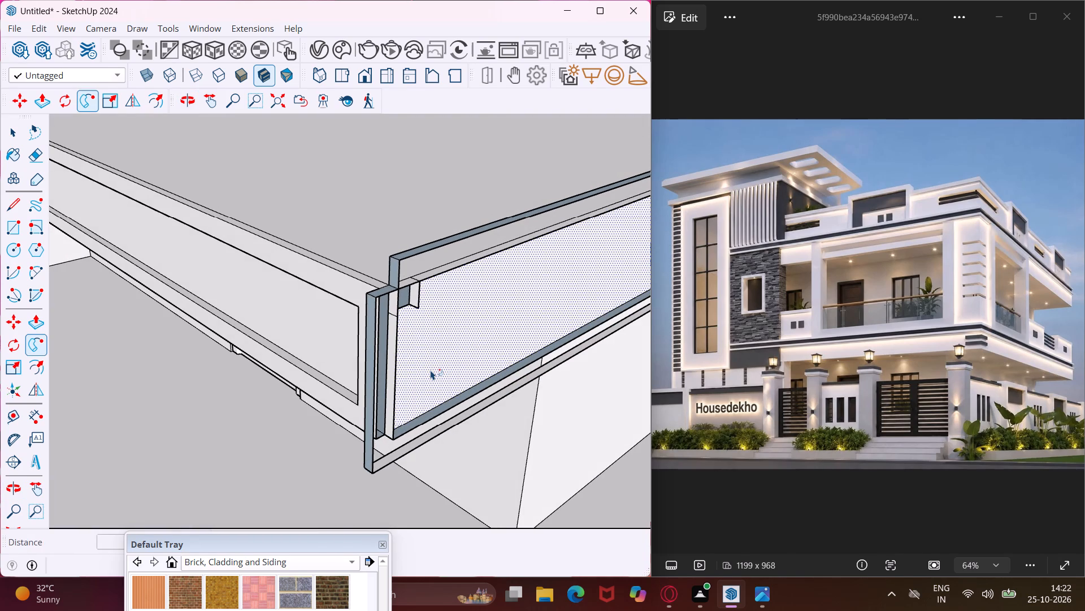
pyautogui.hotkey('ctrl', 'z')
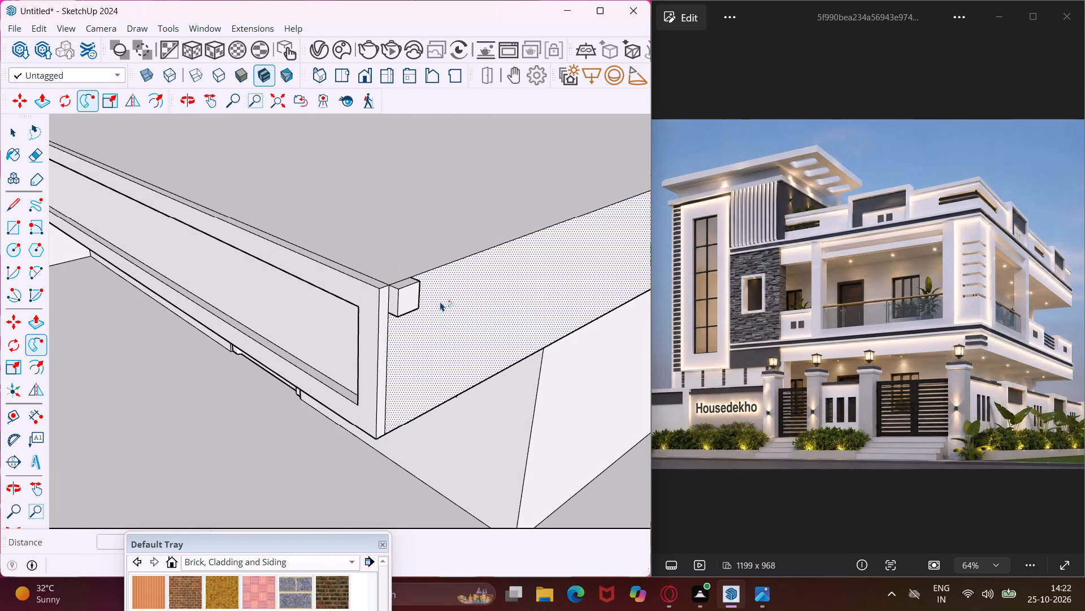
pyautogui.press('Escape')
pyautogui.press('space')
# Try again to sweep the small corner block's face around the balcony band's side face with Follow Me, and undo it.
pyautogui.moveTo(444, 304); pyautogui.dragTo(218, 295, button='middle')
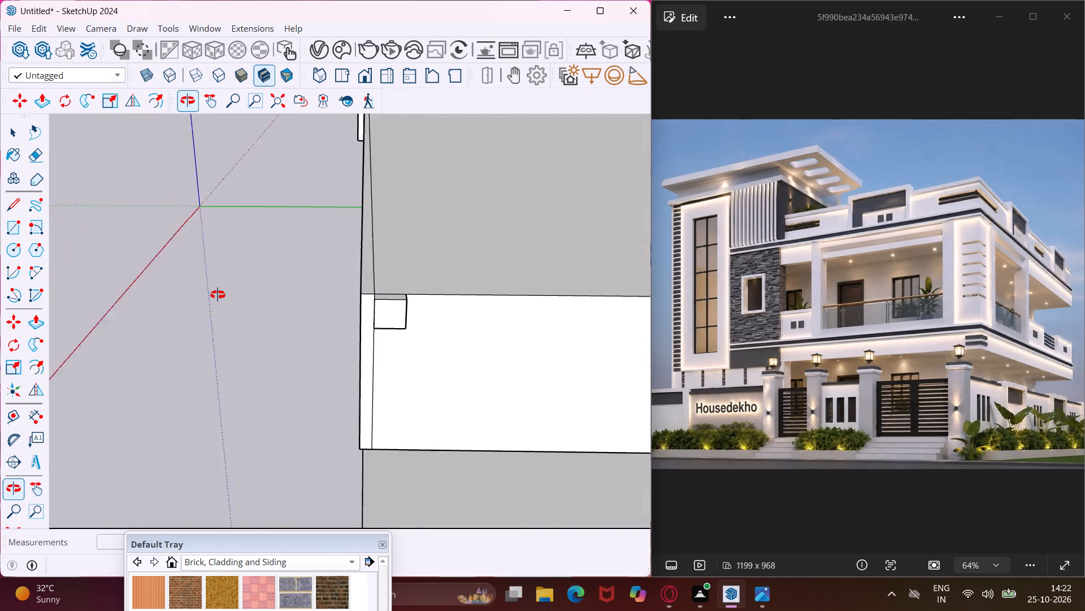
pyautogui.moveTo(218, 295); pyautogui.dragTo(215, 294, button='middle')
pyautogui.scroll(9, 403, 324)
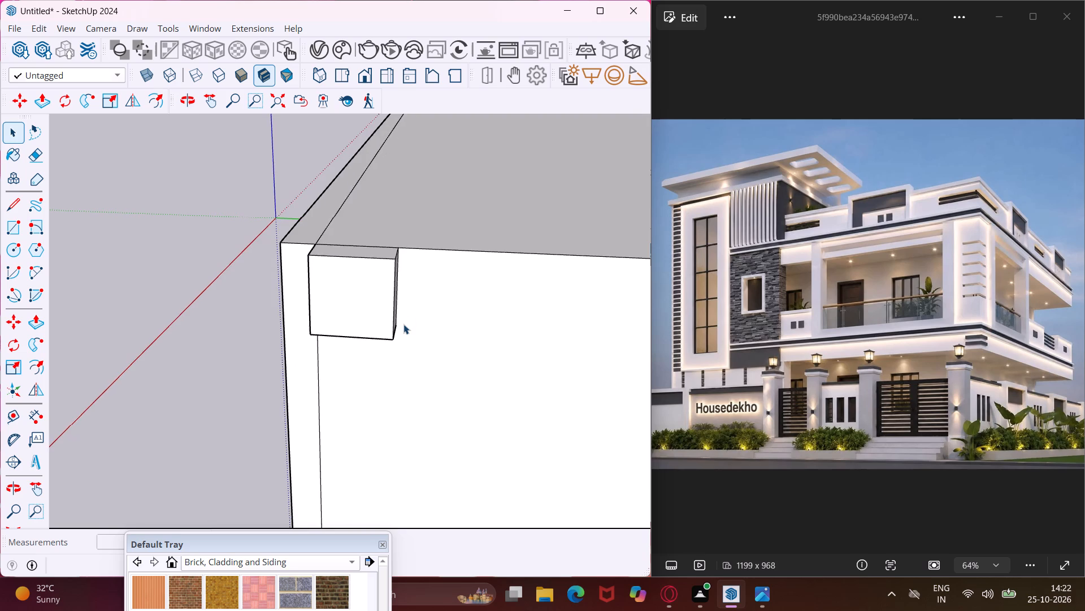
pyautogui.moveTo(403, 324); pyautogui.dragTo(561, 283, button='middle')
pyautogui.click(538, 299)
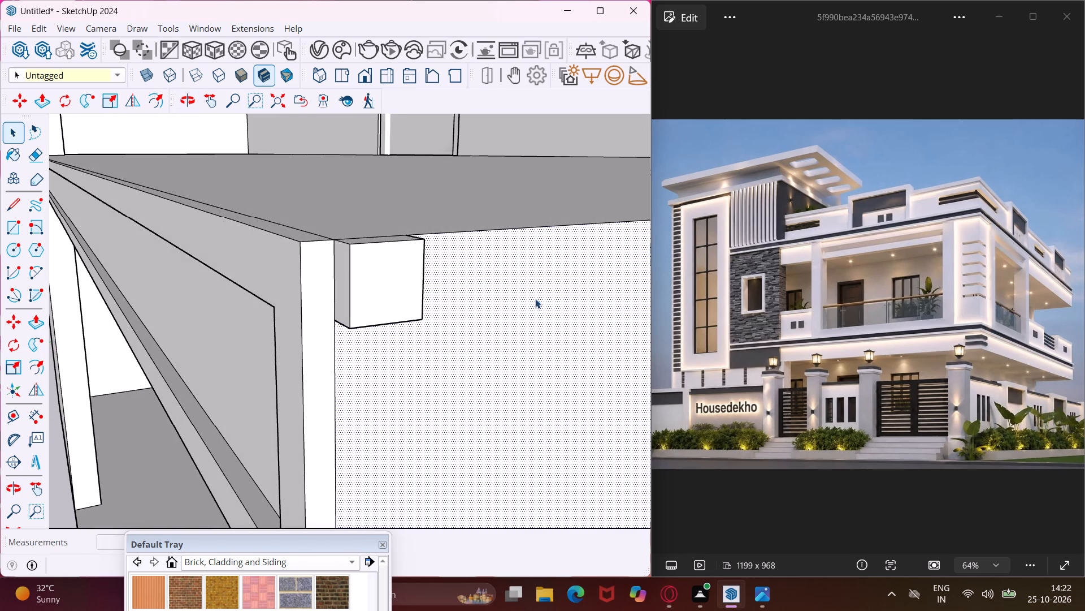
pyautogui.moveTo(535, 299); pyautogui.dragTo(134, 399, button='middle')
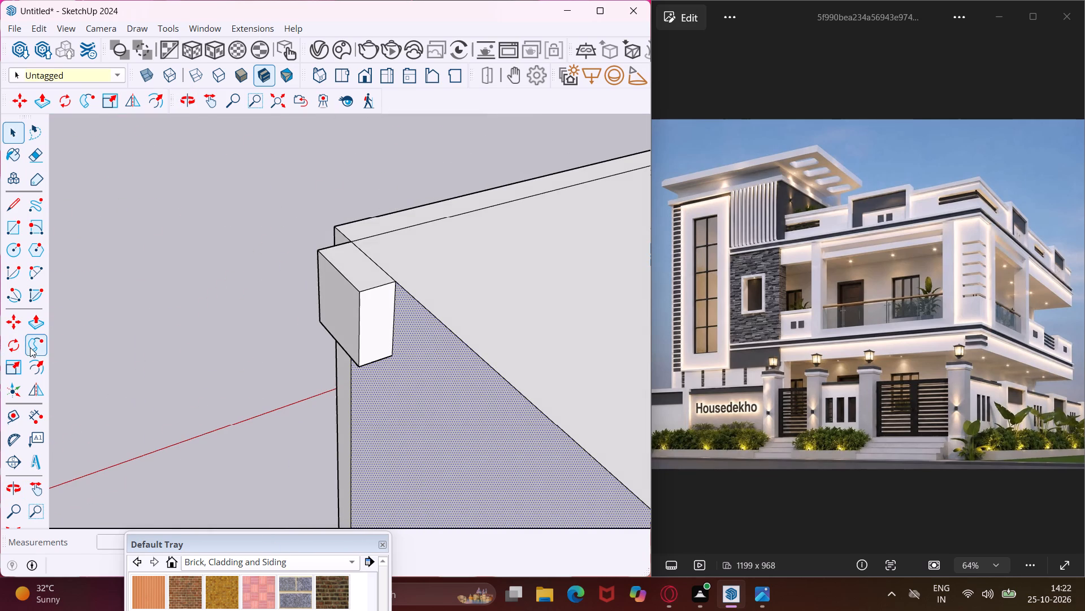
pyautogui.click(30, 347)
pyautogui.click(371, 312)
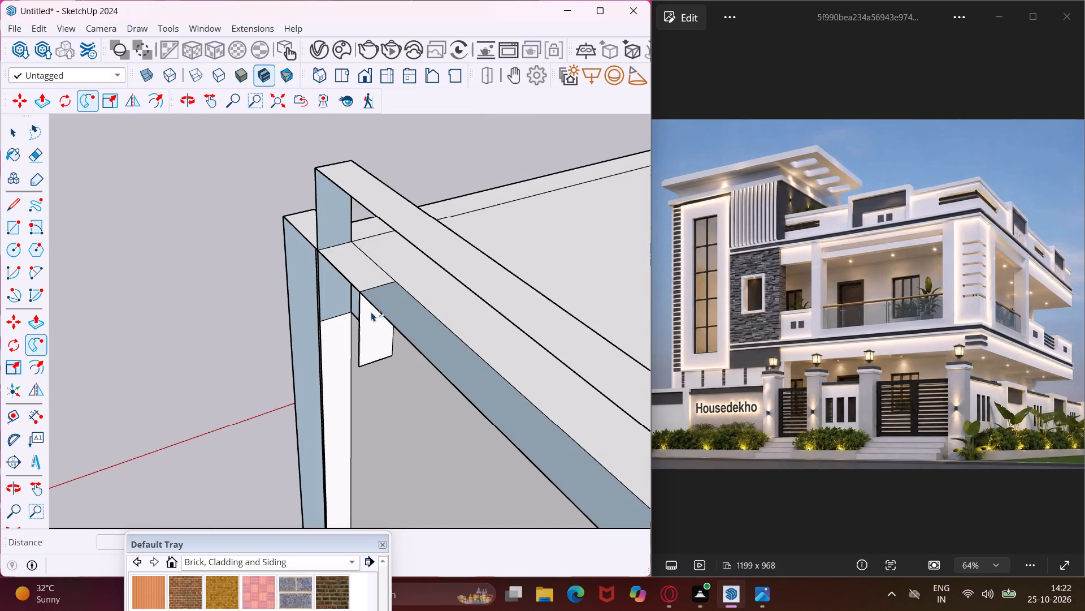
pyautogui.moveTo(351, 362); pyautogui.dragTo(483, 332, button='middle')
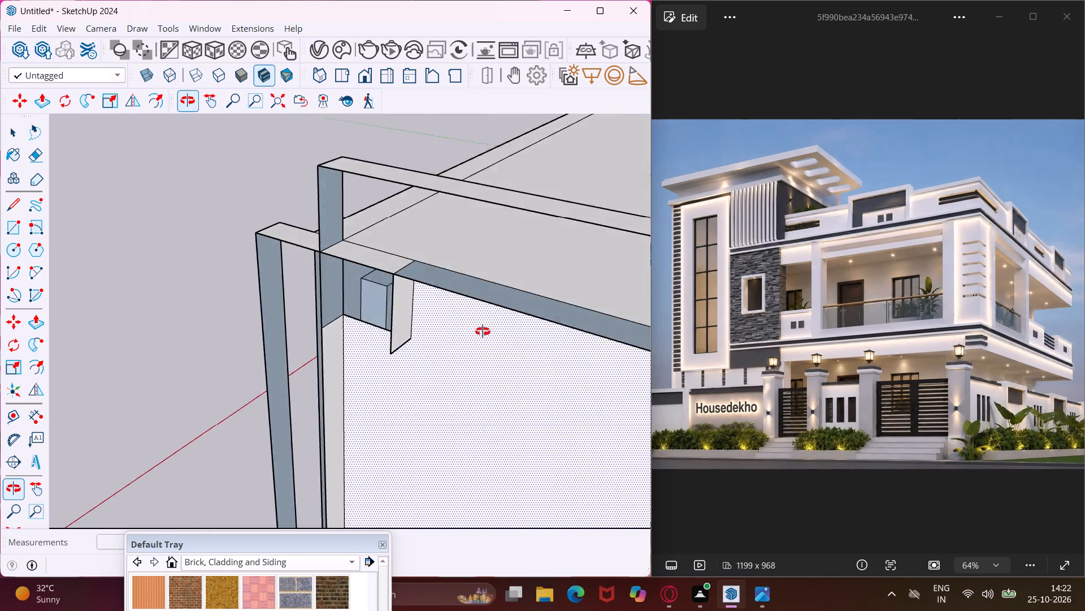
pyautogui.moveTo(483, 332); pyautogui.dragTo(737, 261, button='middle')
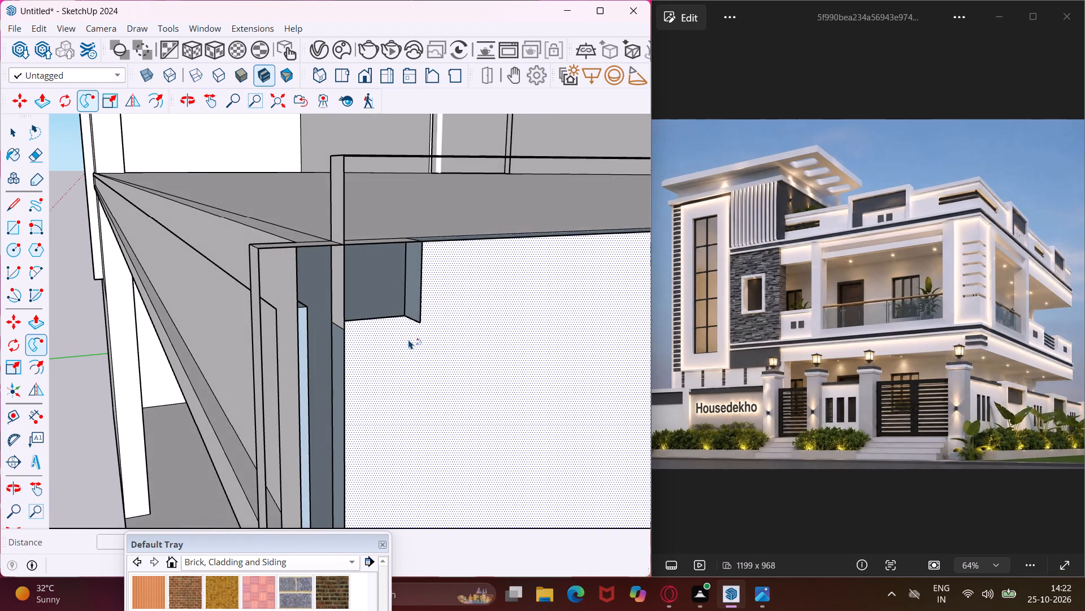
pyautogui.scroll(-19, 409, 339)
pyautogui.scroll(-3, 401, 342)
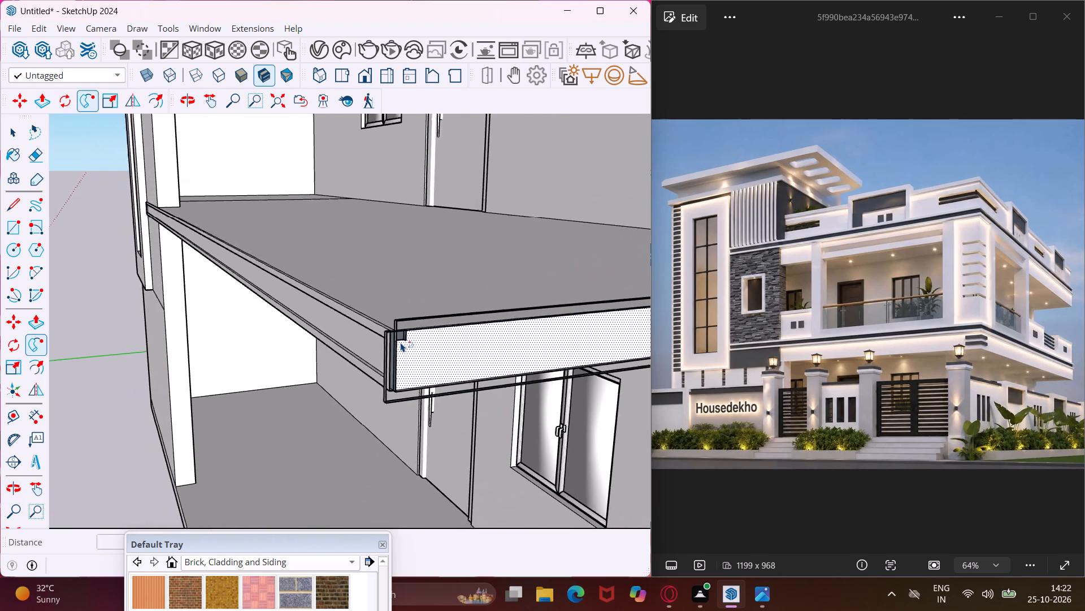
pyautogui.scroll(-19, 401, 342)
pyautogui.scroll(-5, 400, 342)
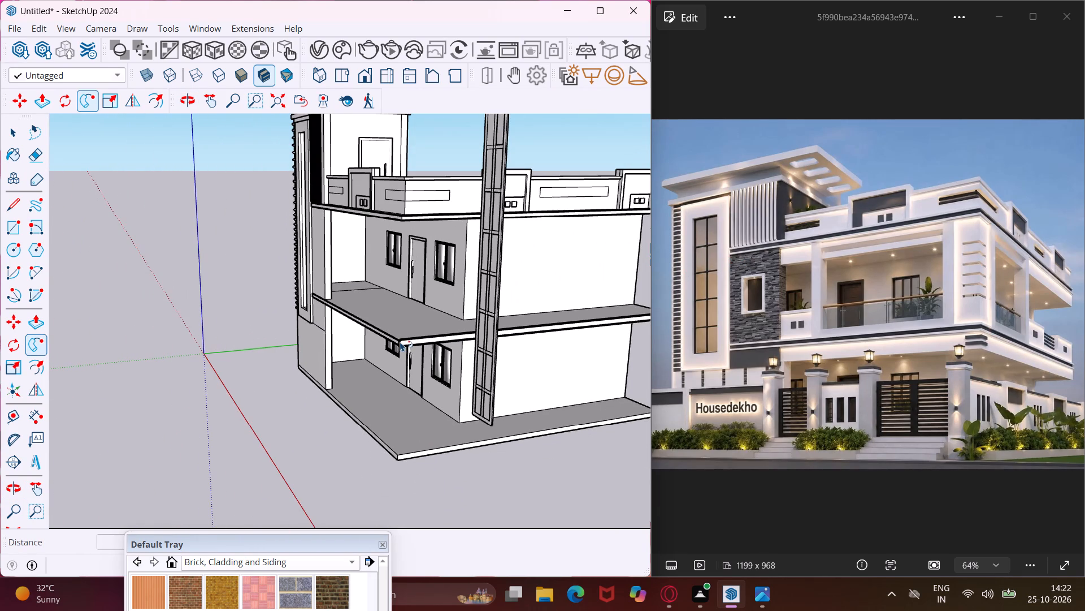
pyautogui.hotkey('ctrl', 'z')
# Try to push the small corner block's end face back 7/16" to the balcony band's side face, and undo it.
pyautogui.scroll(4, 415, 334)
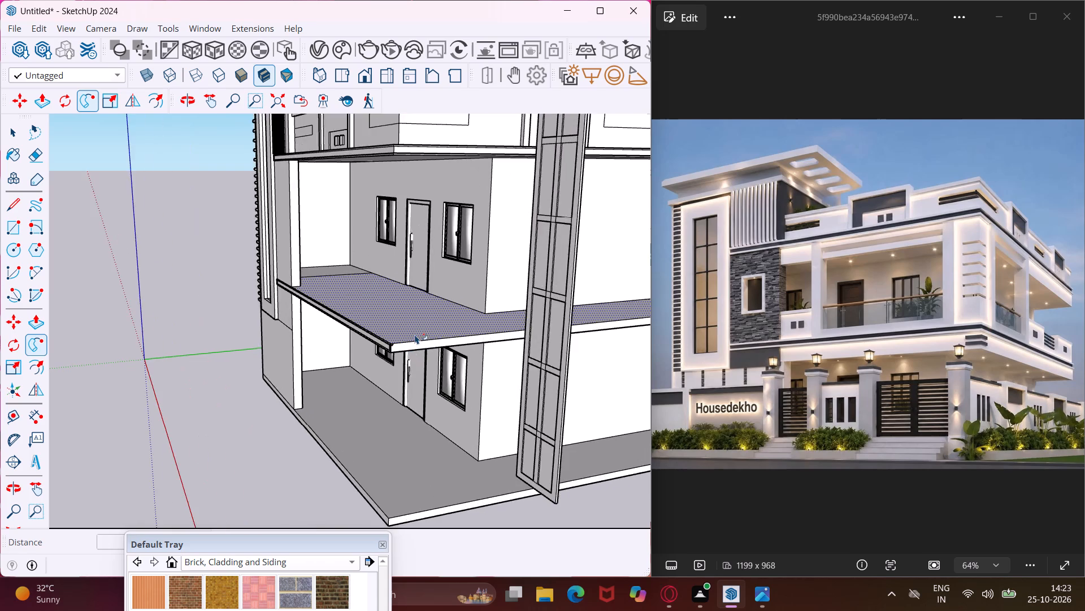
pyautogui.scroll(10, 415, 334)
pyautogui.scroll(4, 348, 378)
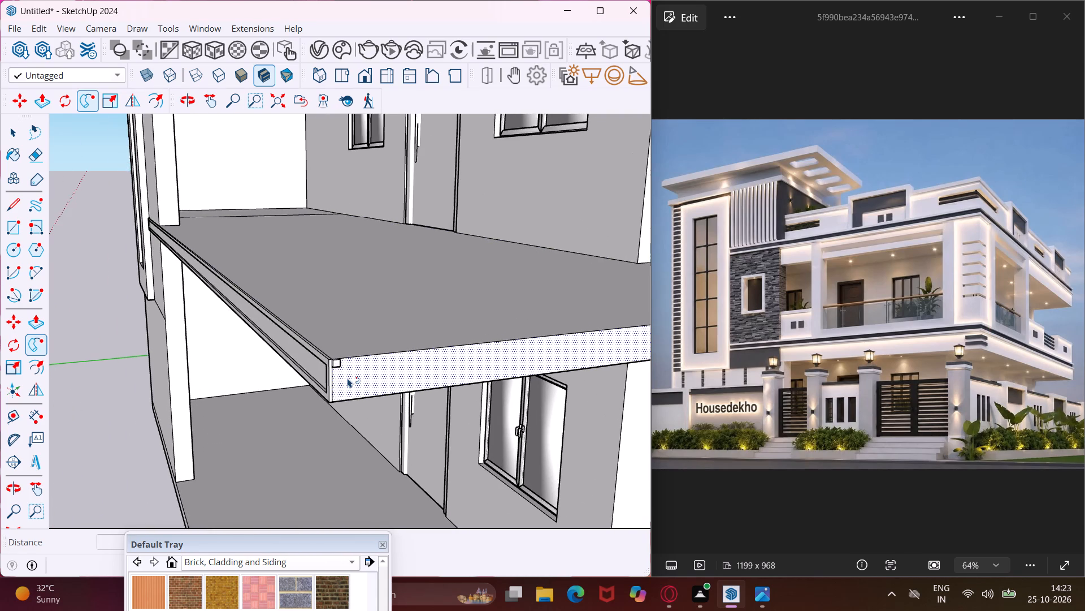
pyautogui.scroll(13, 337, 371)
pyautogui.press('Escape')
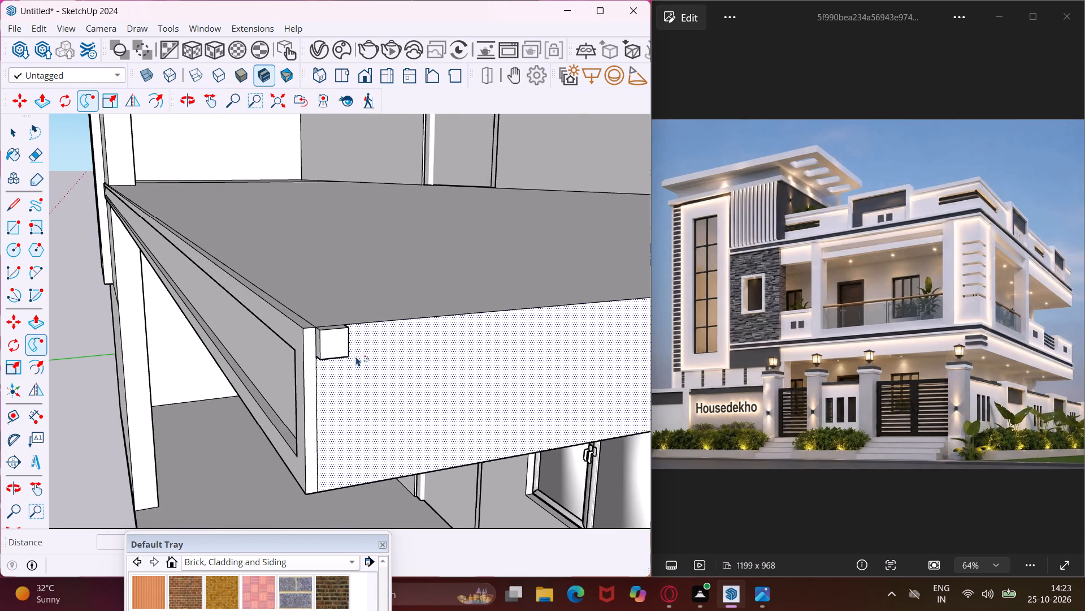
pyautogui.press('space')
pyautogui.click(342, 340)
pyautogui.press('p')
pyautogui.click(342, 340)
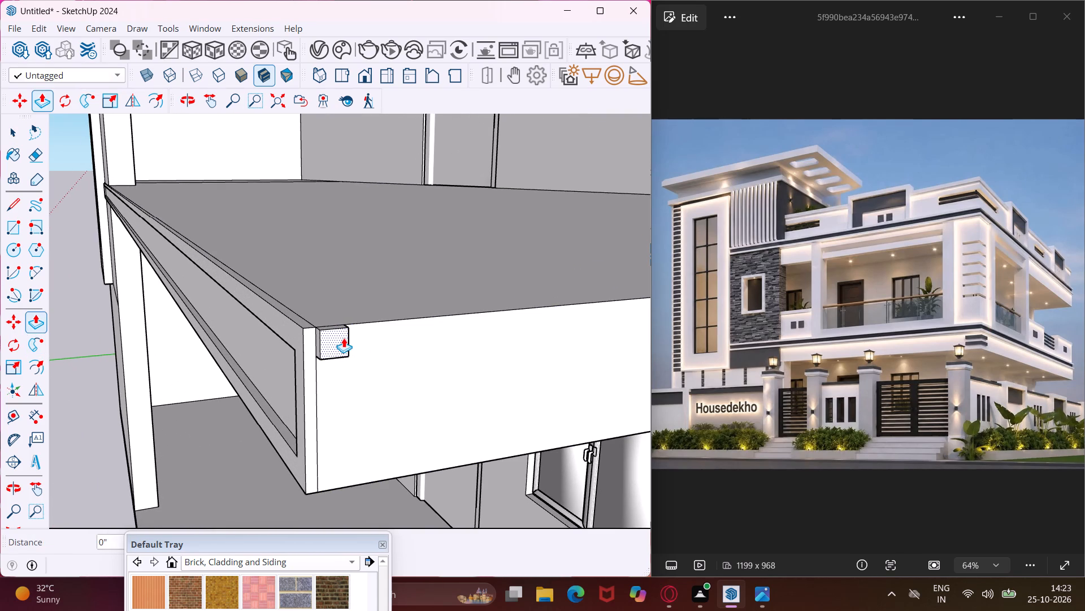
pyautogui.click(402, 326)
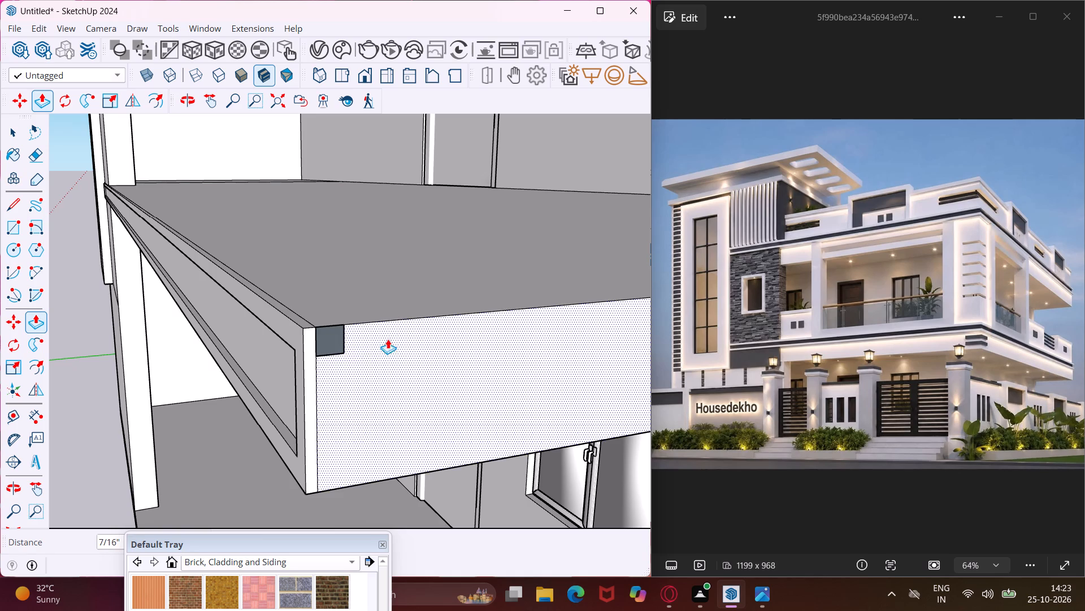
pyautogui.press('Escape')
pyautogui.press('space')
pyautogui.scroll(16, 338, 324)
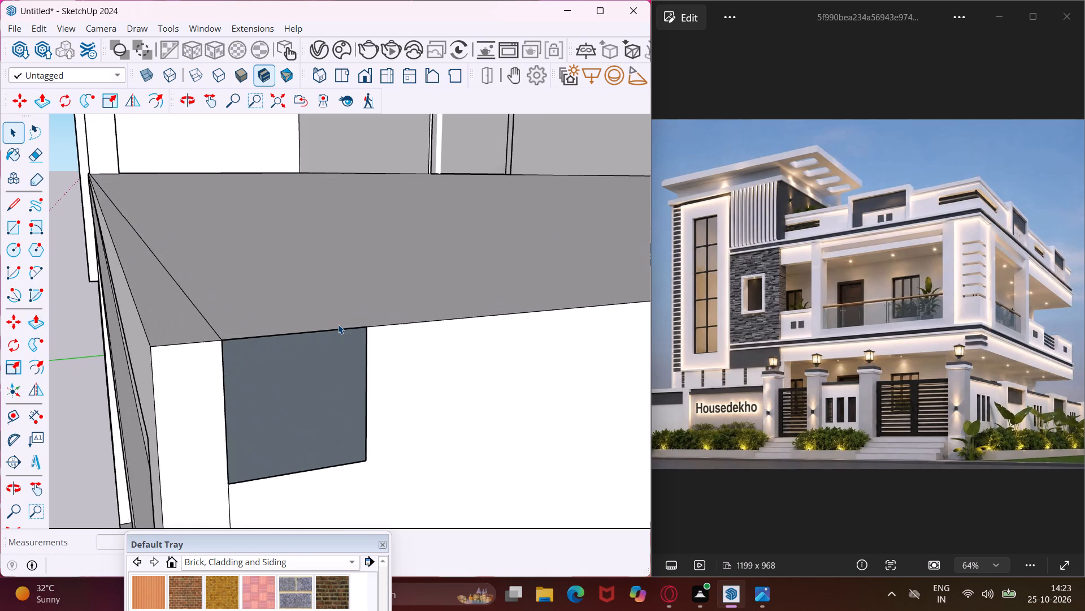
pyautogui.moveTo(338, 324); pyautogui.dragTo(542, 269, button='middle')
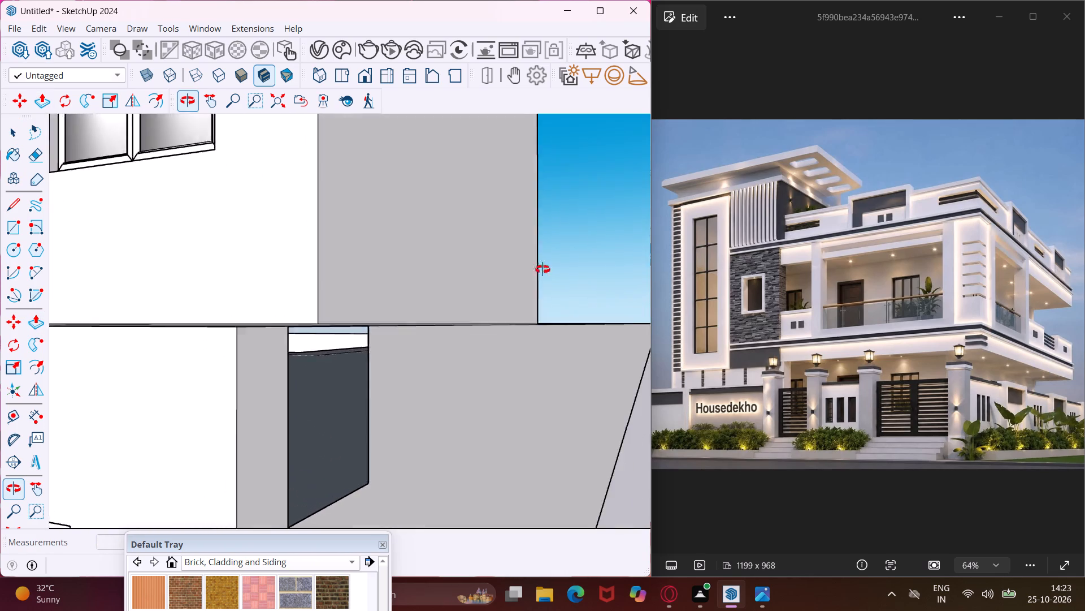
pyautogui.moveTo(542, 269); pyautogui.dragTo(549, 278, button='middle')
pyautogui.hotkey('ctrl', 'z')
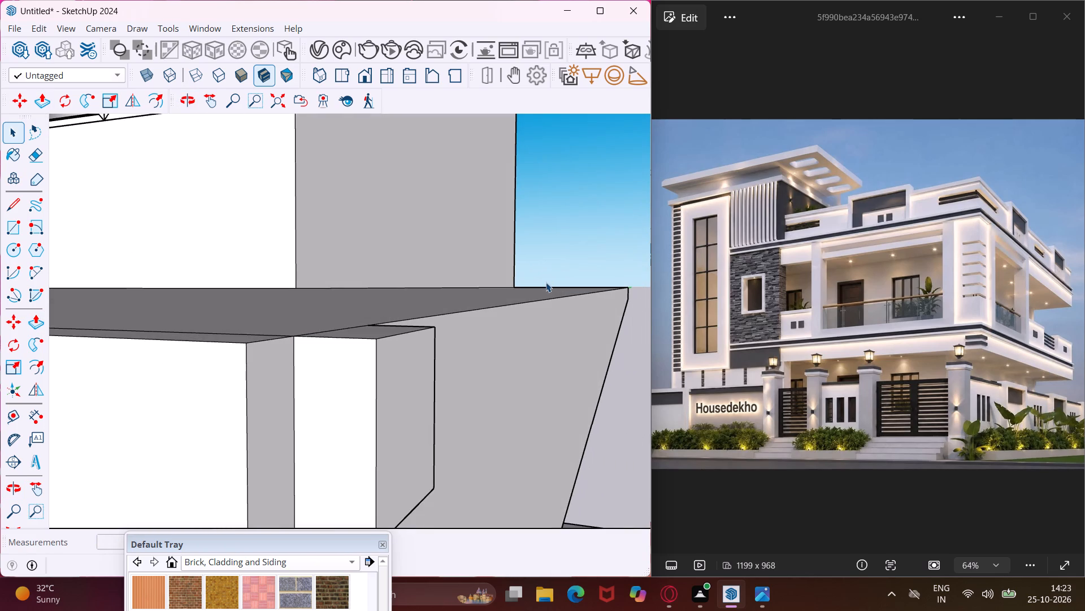
# Undo the small corner block's extrusion and erase the corner square's edges from the balcony band's side face.
pyautogui.hotkey('ctrl', 'z')
pyautogui.scroll(-4, 240, 383)
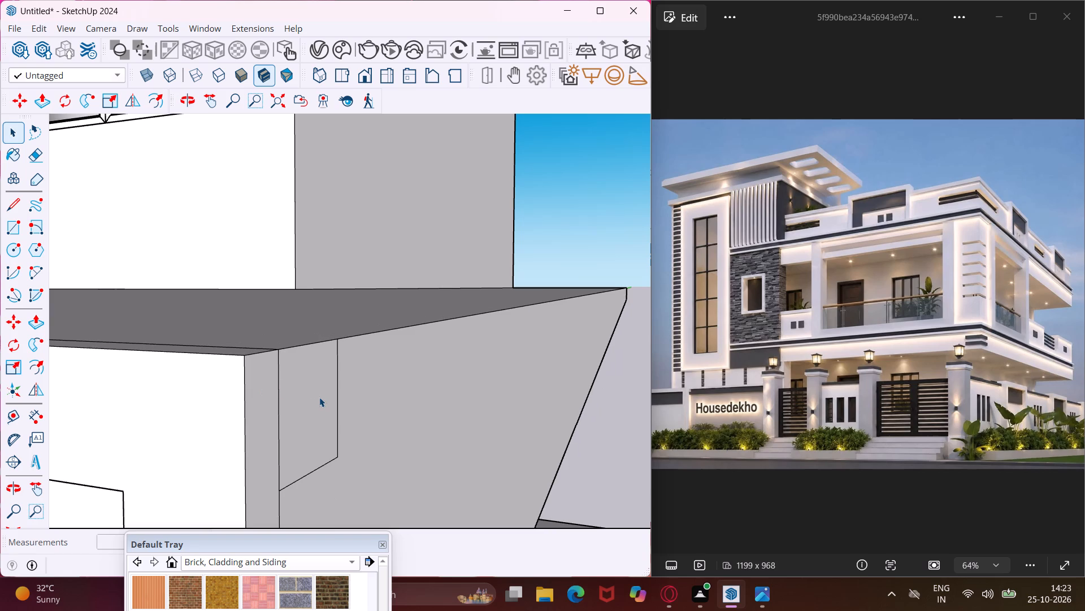
pyautogui.press('e')
pyautogui.moveTo(319, 397); pyautogui.dragTo(331, 475)
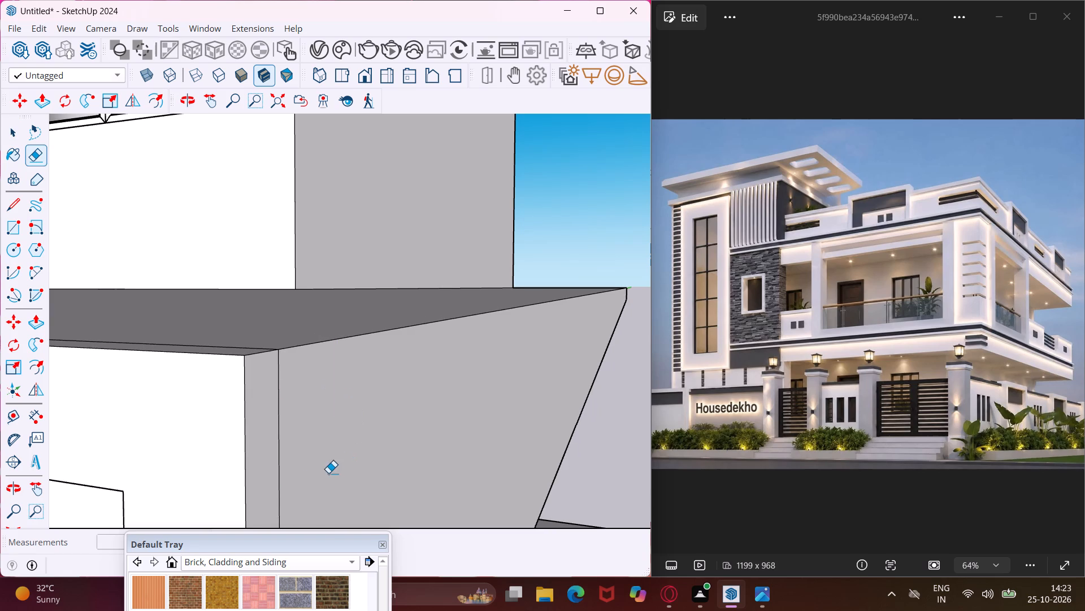
pyautogui.press('Escape')
pyautogui.press('space')
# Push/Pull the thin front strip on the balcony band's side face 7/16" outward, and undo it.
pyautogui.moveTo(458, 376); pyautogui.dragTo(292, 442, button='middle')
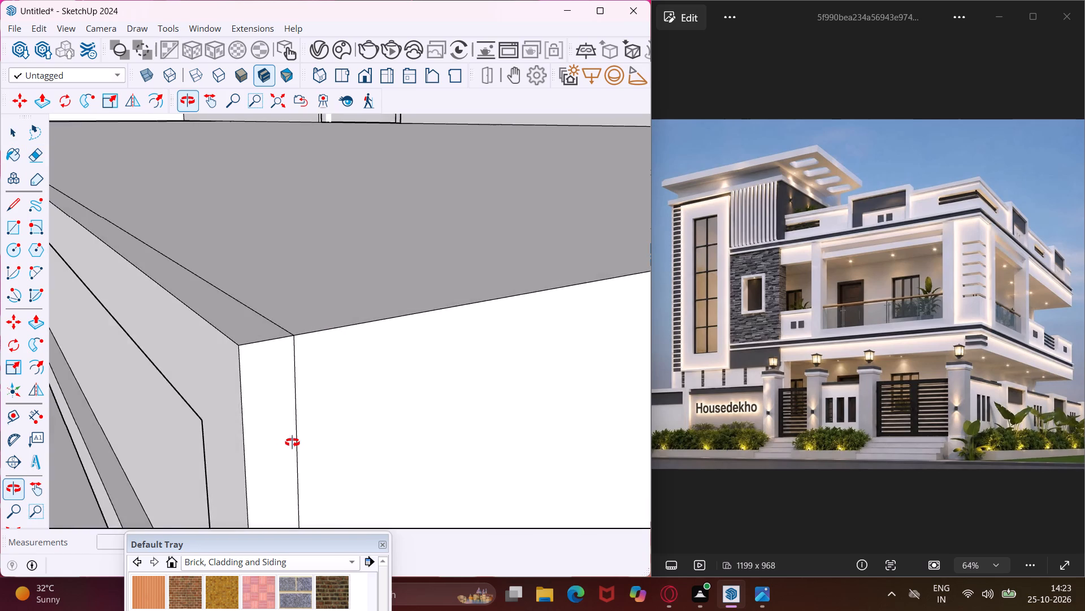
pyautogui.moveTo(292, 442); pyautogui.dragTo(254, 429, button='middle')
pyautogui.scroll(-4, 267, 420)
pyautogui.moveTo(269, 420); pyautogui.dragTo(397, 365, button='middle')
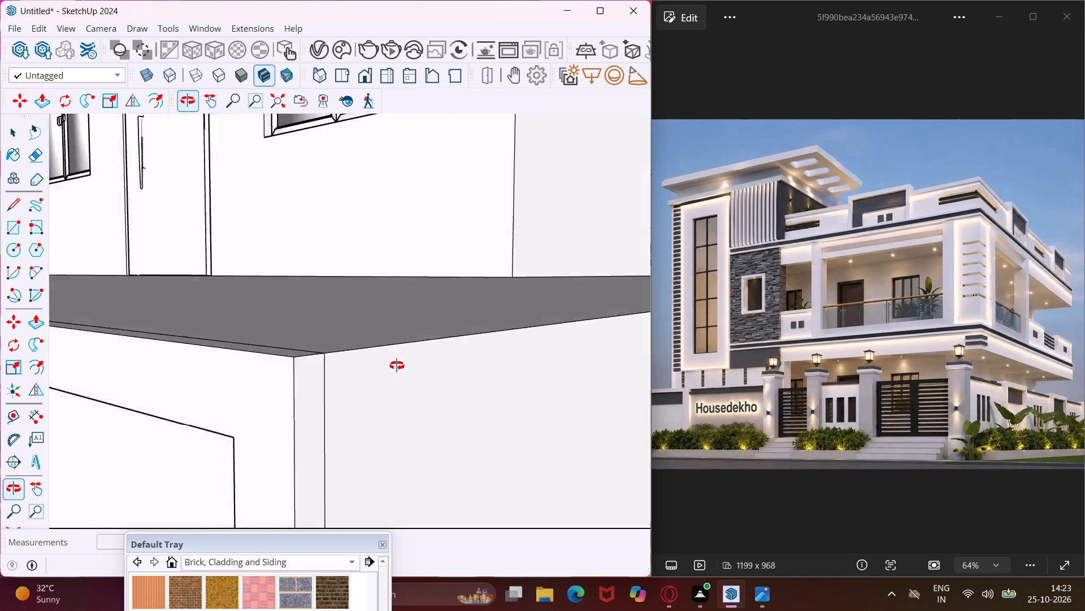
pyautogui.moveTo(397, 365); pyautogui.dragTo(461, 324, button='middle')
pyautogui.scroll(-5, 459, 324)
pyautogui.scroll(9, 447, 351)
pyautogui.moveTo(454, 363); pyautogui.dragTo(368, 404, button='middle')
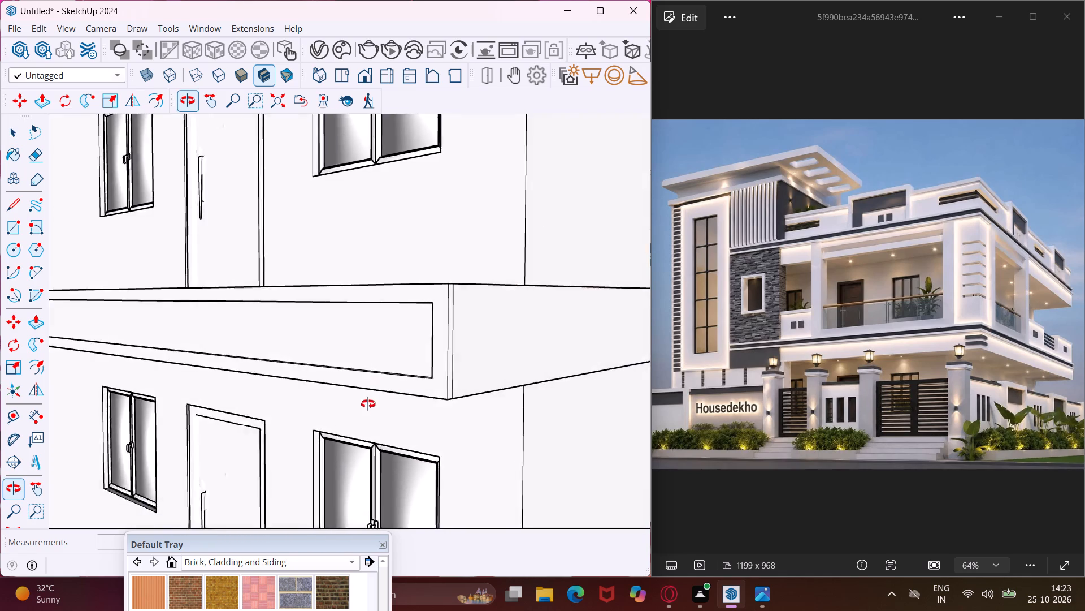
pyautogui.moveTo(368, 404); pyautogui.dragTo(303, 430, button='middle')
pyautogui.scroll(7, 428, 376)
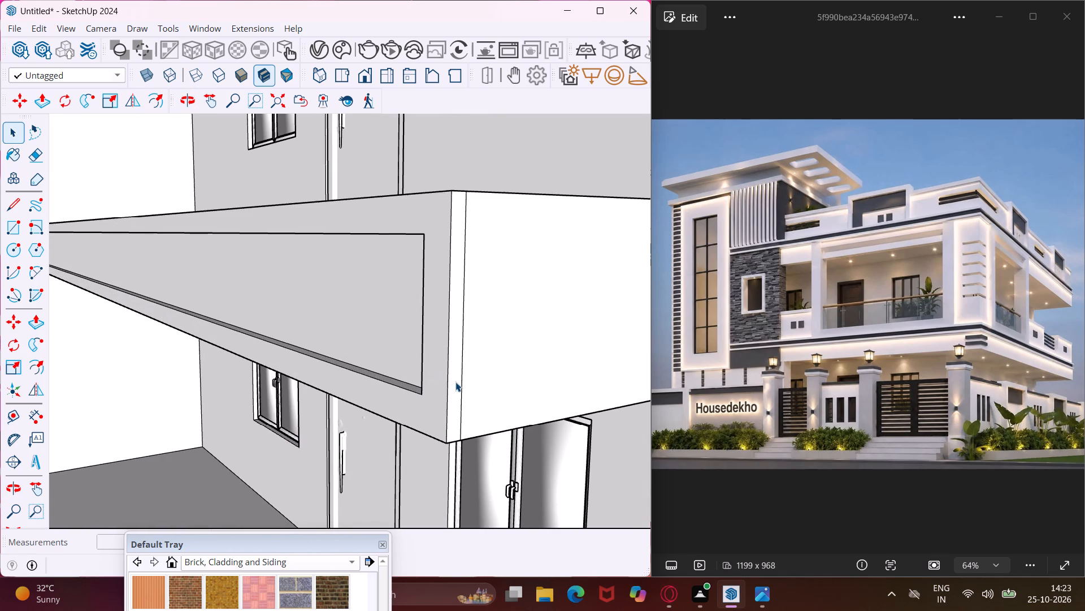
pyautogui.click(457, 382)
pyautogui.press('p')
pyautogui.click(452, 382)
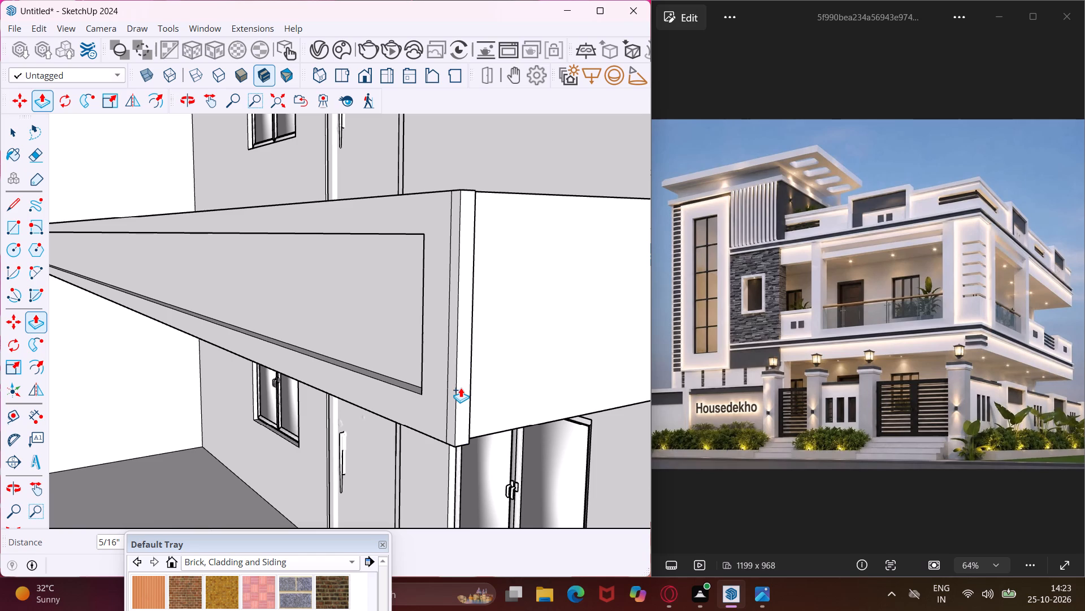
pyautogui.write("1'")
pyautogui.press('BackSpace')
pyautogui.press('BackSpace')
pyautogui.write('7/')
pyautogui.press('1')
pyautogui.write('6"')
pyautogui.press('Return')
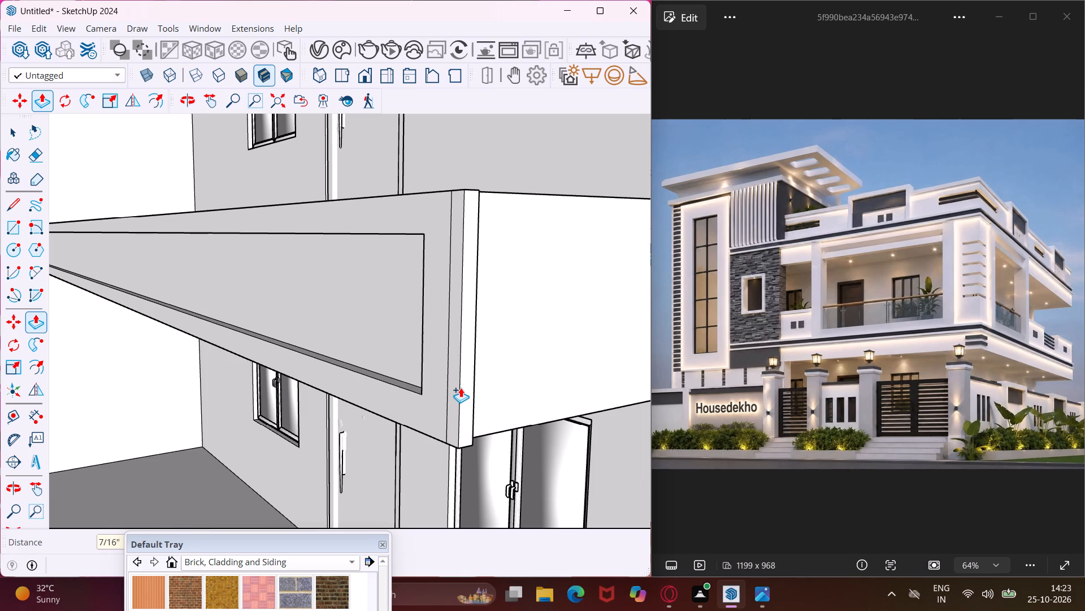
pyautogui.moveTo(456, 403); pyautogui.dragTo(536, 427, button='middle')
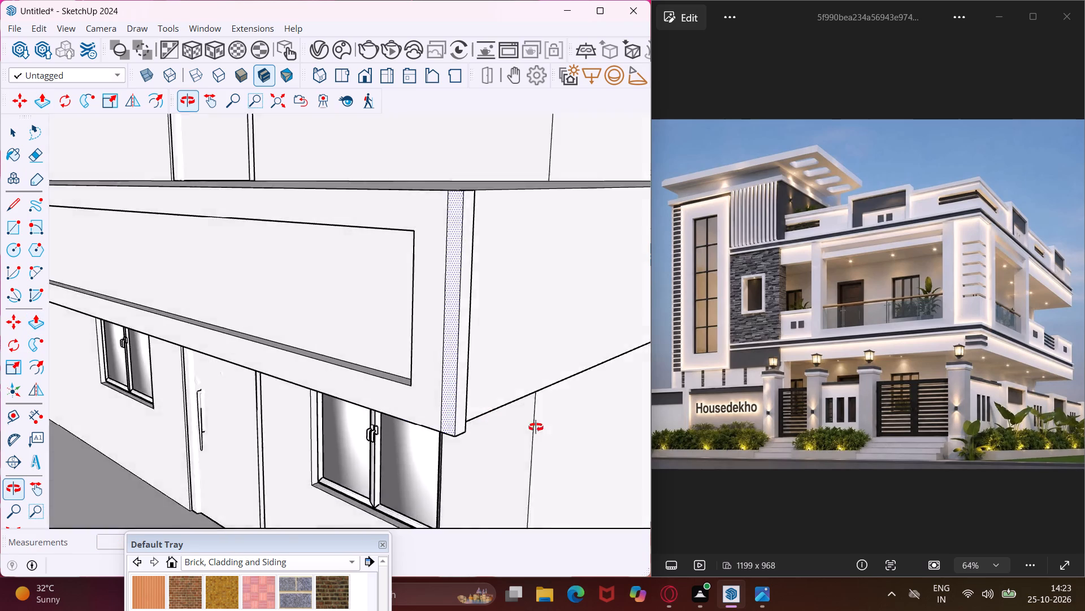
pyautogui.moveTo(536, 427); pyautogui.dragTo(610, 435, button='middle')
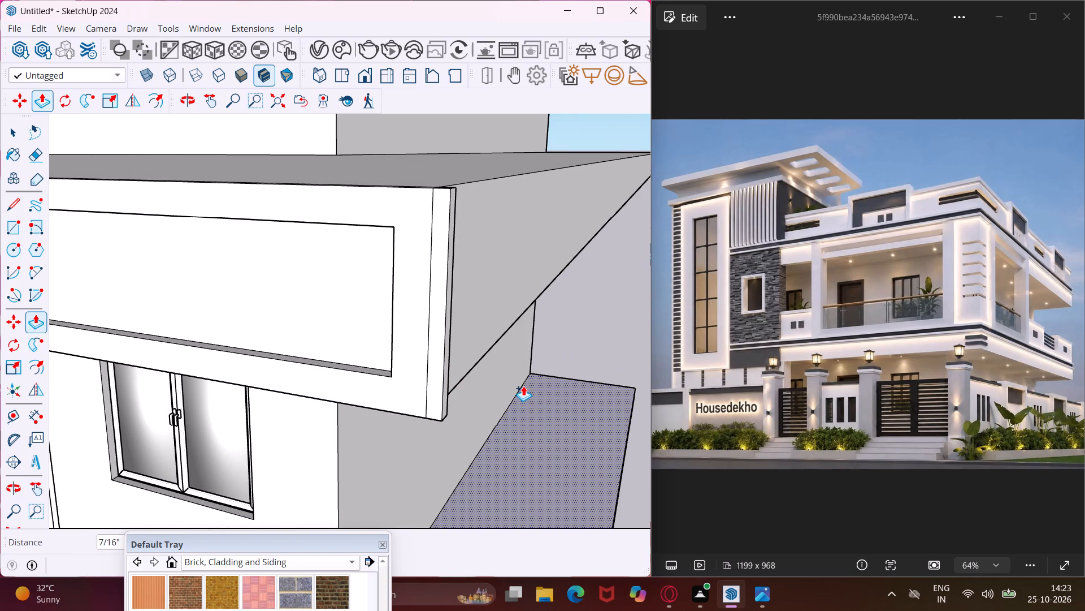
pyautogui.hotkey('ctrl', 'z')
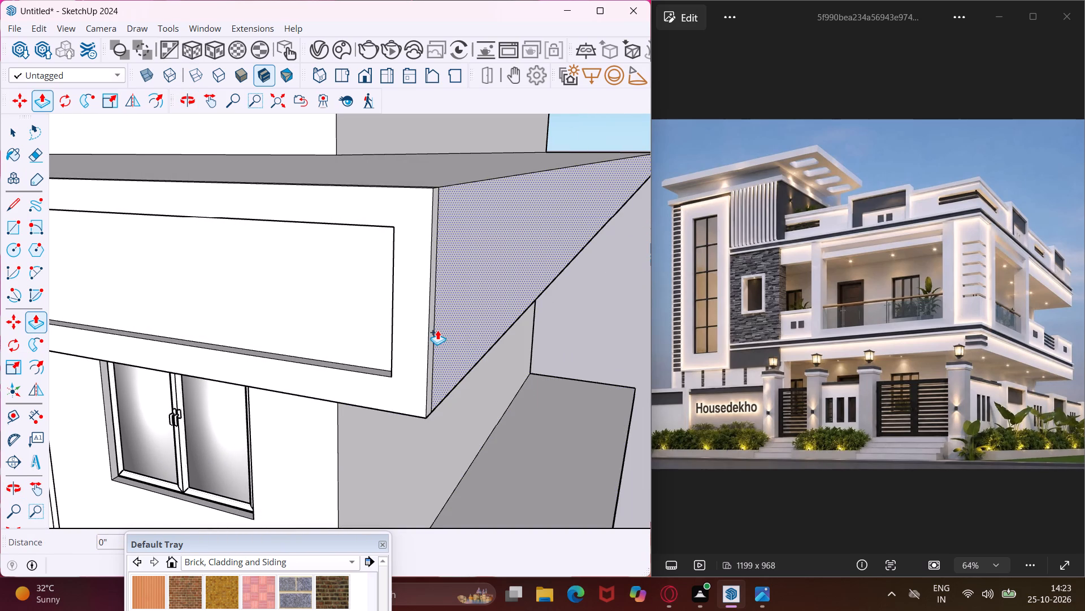
# Push/Pull the thin front strip on the first-floor balcony band's side face 1" outward.
pyautogui.scroll(6, 437, 330)
pyautogui.click(426, 352)
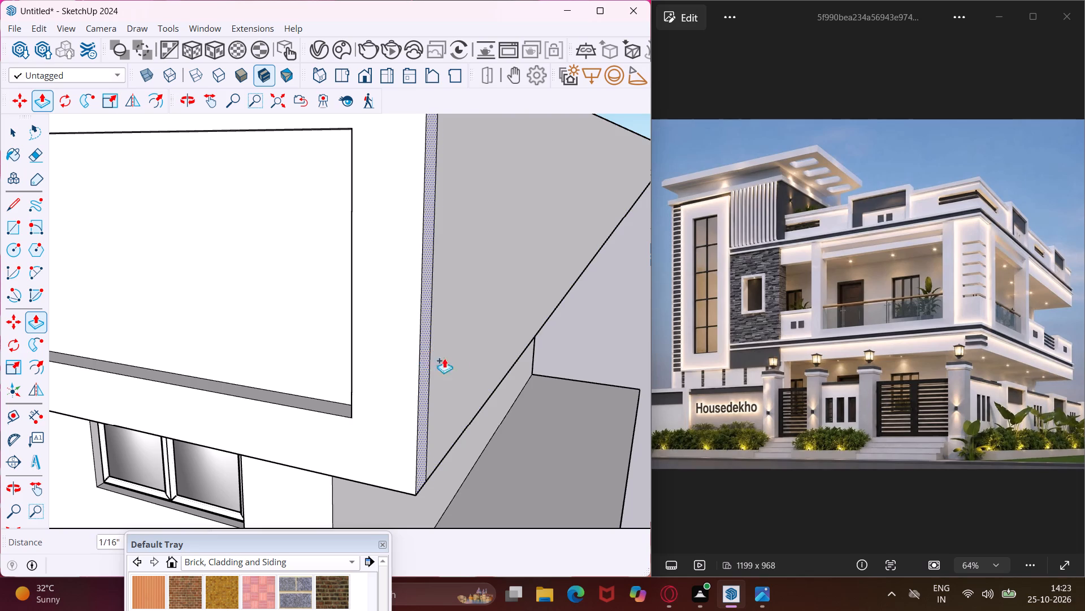
pyautogui.press('1')
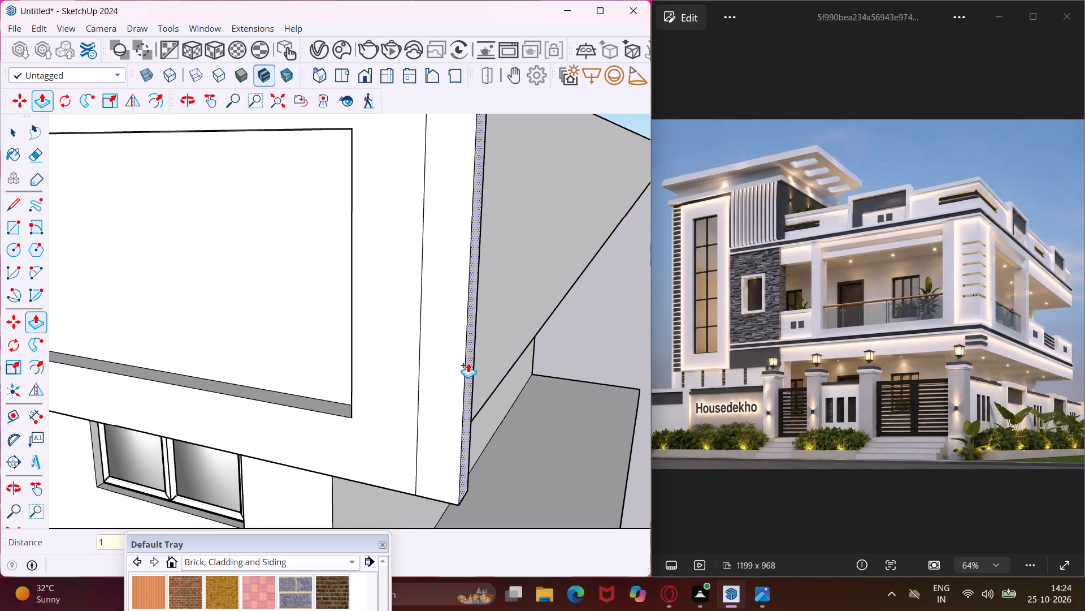
pyautogui.hotkey('shift', '"')
pyautogui.press('Return')
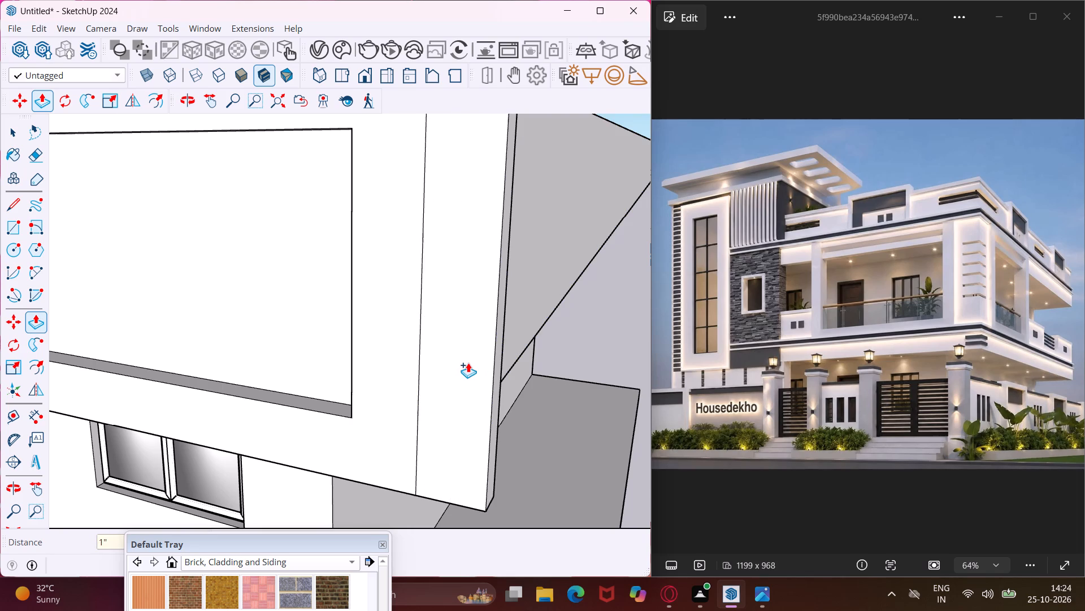
pyautogui.moveTo(563, 378); pyautogui.dragTo(425, 394, button='middle')
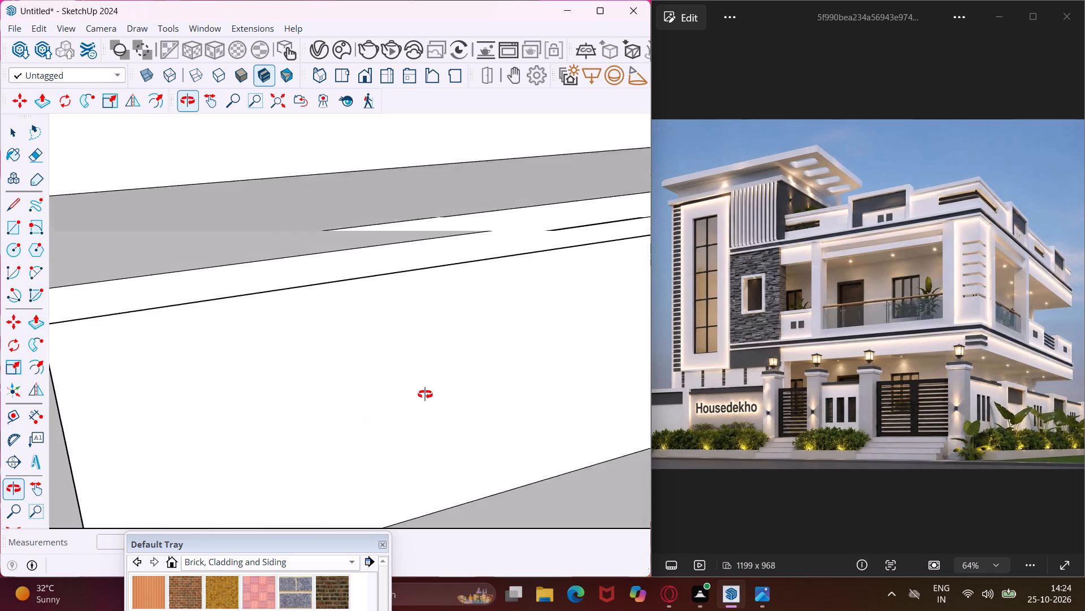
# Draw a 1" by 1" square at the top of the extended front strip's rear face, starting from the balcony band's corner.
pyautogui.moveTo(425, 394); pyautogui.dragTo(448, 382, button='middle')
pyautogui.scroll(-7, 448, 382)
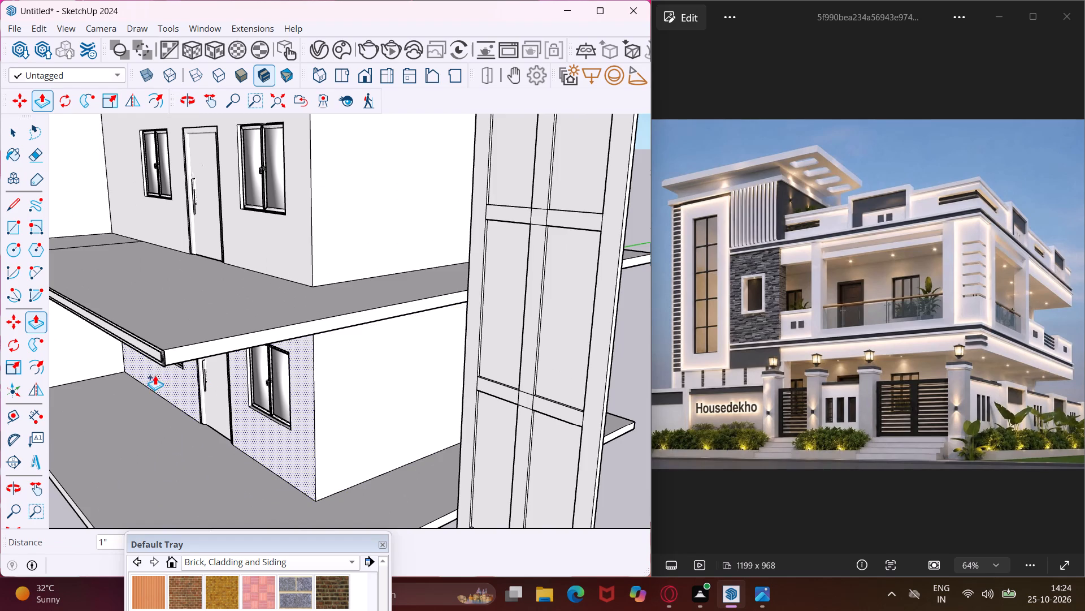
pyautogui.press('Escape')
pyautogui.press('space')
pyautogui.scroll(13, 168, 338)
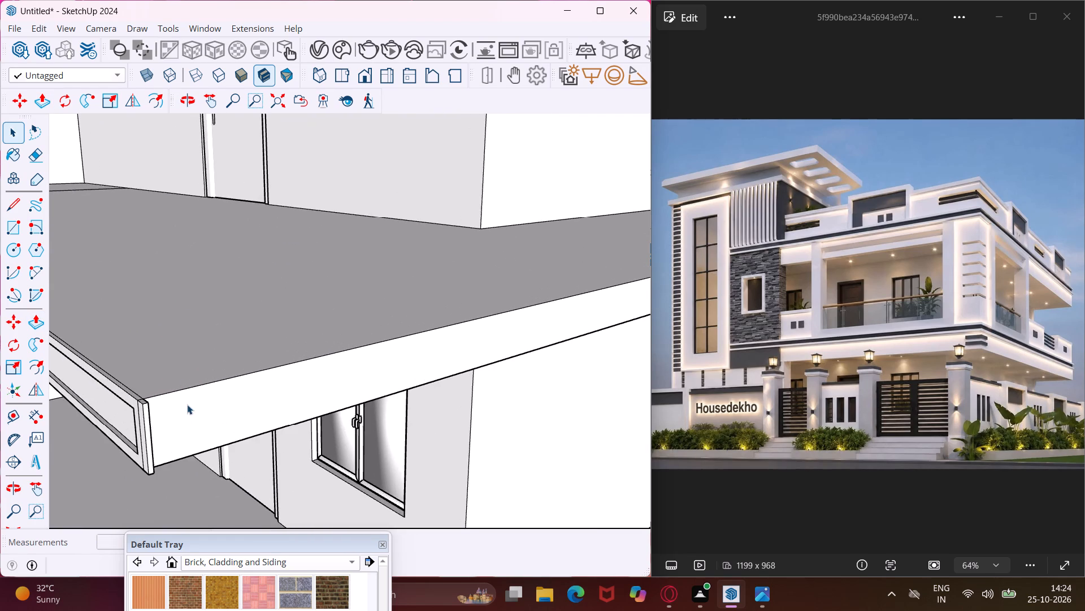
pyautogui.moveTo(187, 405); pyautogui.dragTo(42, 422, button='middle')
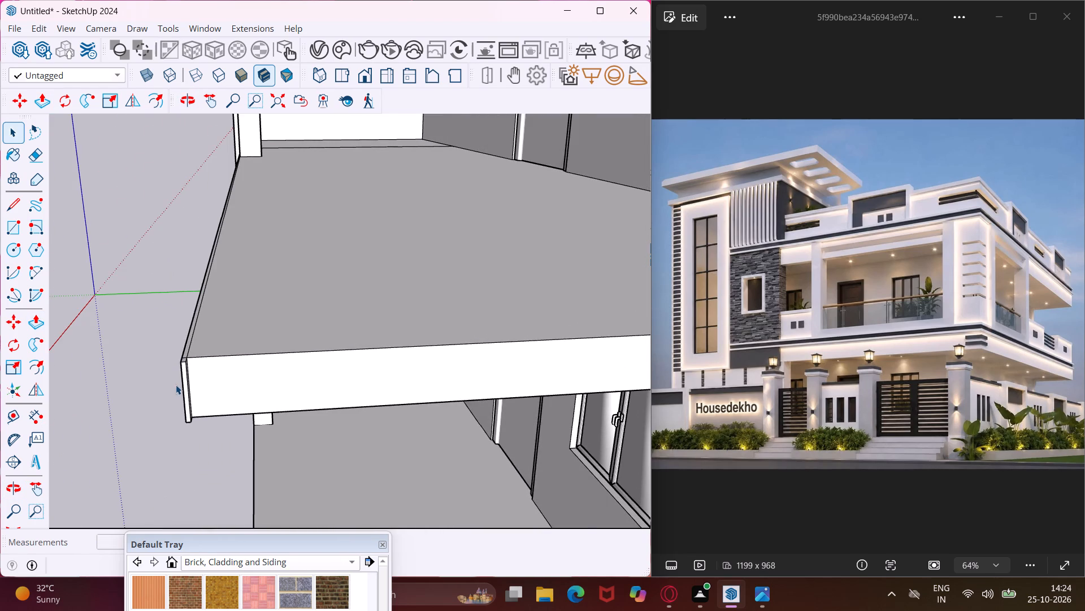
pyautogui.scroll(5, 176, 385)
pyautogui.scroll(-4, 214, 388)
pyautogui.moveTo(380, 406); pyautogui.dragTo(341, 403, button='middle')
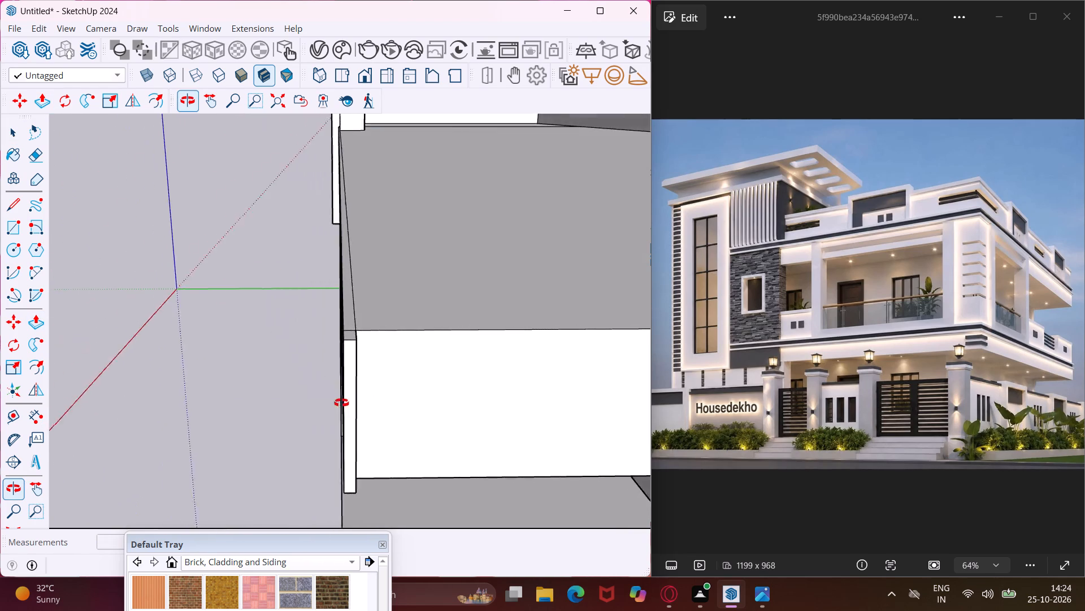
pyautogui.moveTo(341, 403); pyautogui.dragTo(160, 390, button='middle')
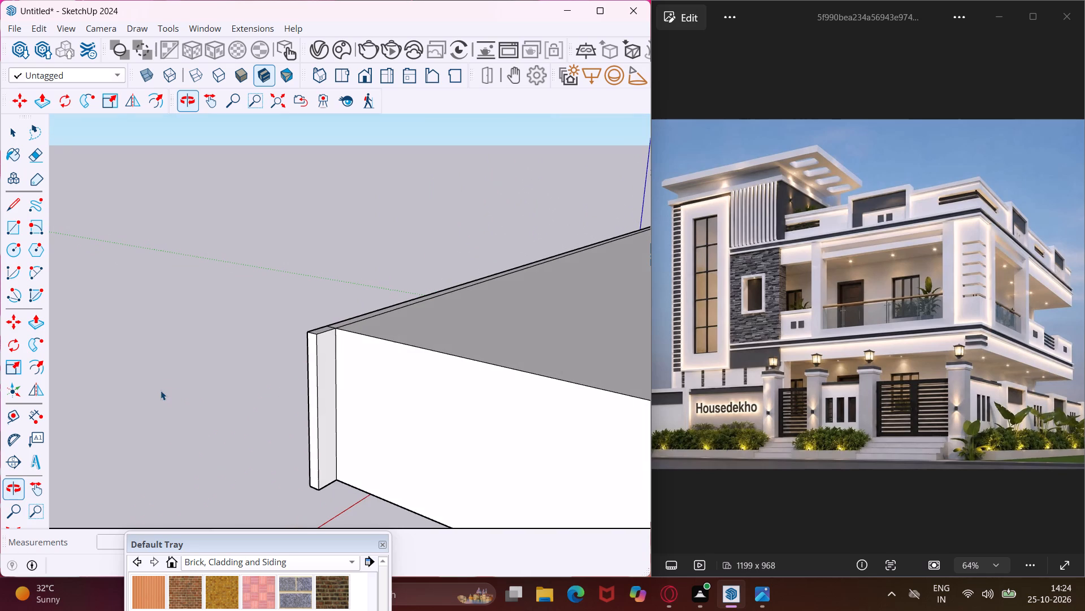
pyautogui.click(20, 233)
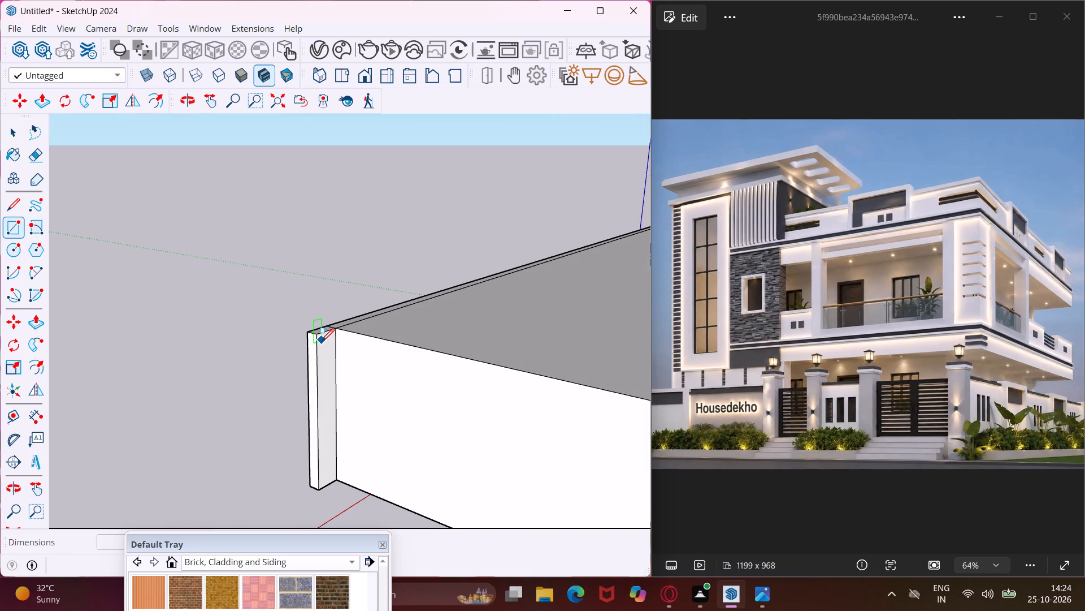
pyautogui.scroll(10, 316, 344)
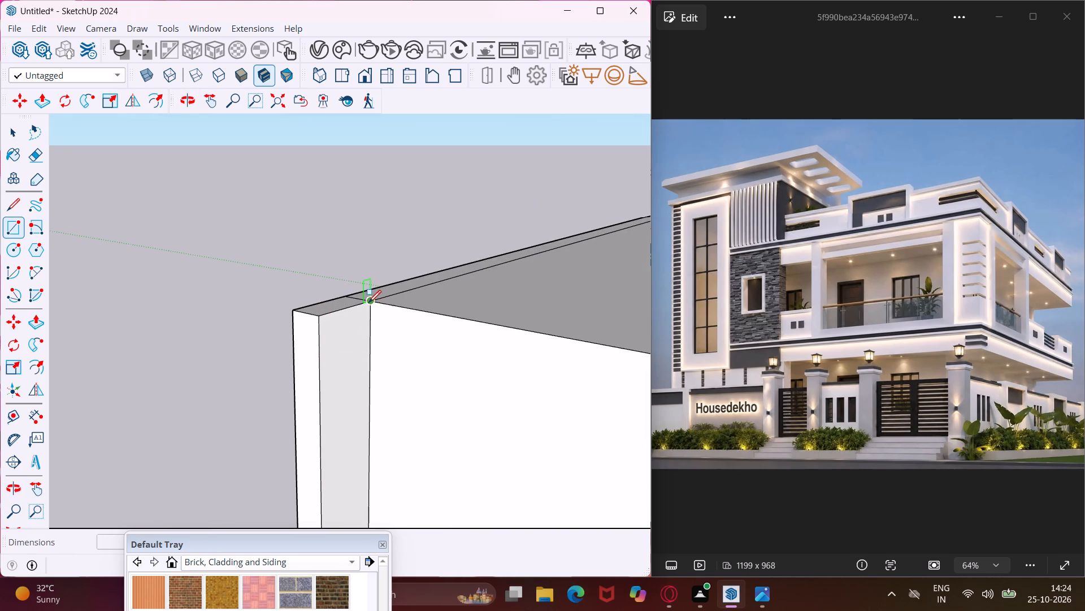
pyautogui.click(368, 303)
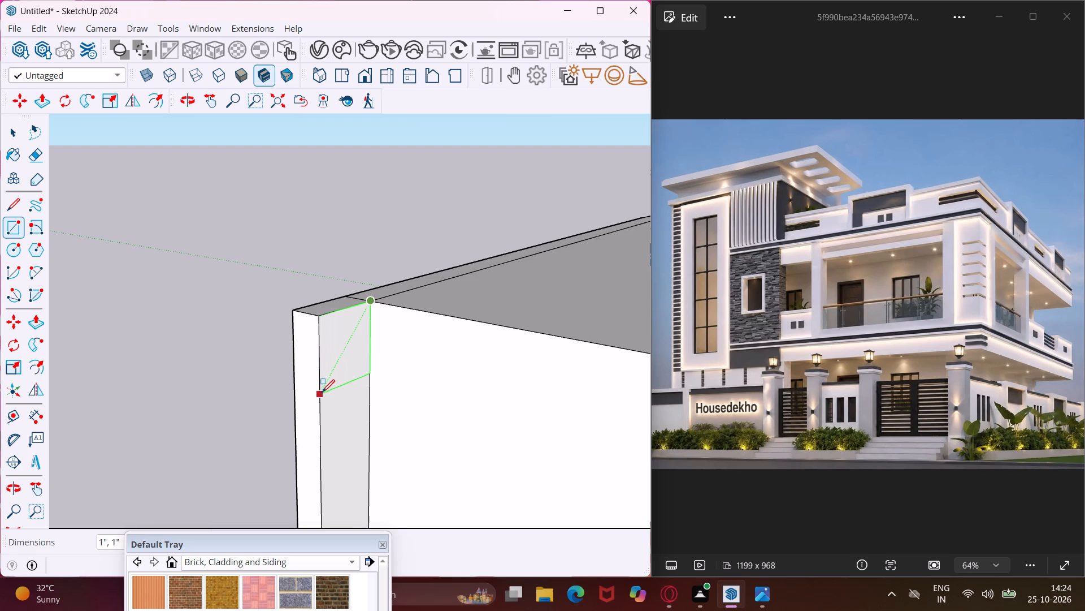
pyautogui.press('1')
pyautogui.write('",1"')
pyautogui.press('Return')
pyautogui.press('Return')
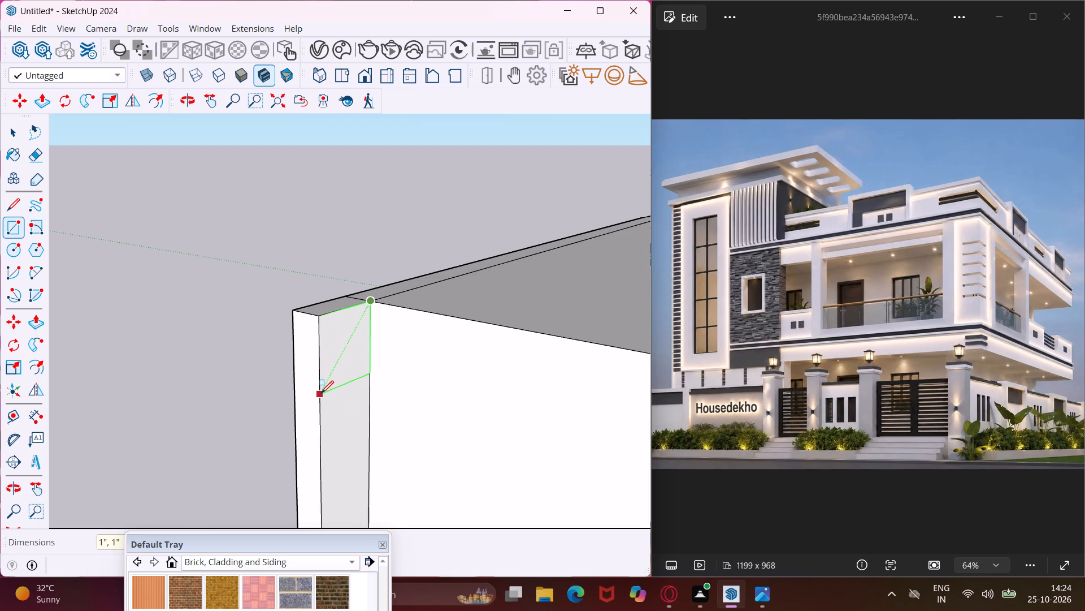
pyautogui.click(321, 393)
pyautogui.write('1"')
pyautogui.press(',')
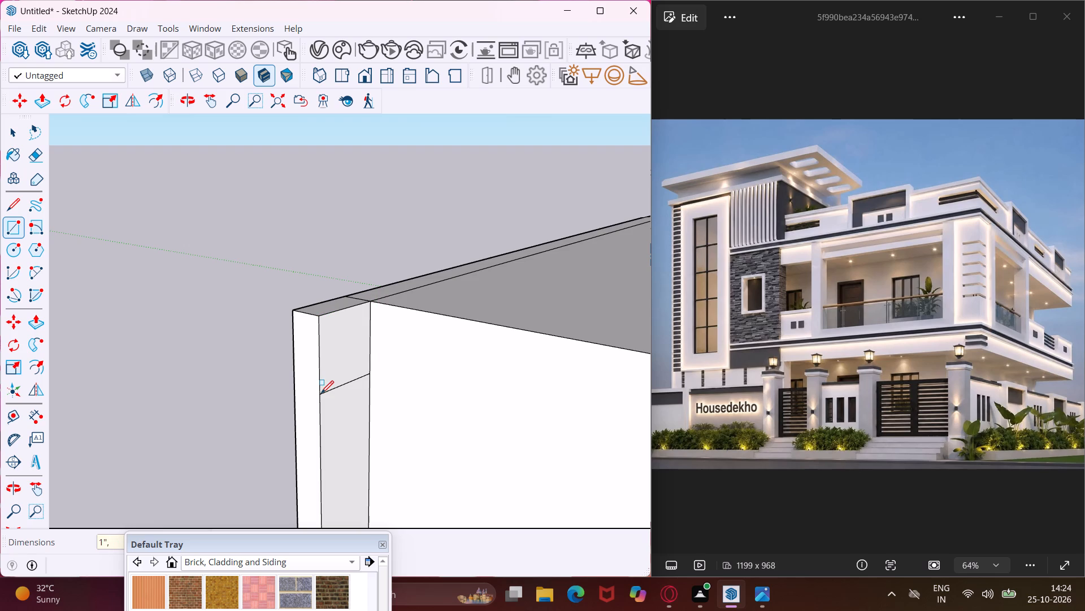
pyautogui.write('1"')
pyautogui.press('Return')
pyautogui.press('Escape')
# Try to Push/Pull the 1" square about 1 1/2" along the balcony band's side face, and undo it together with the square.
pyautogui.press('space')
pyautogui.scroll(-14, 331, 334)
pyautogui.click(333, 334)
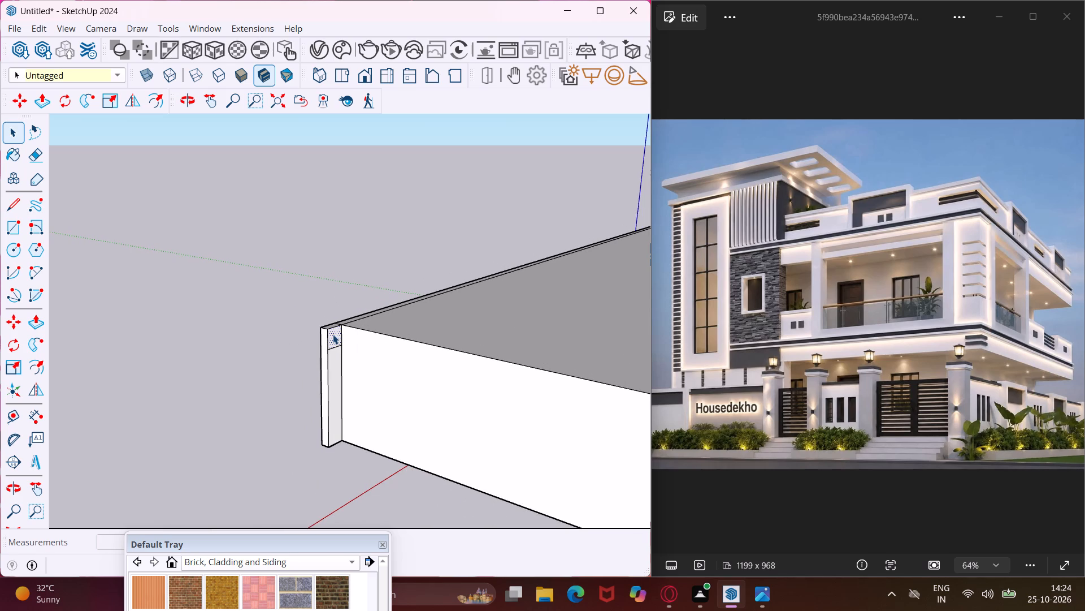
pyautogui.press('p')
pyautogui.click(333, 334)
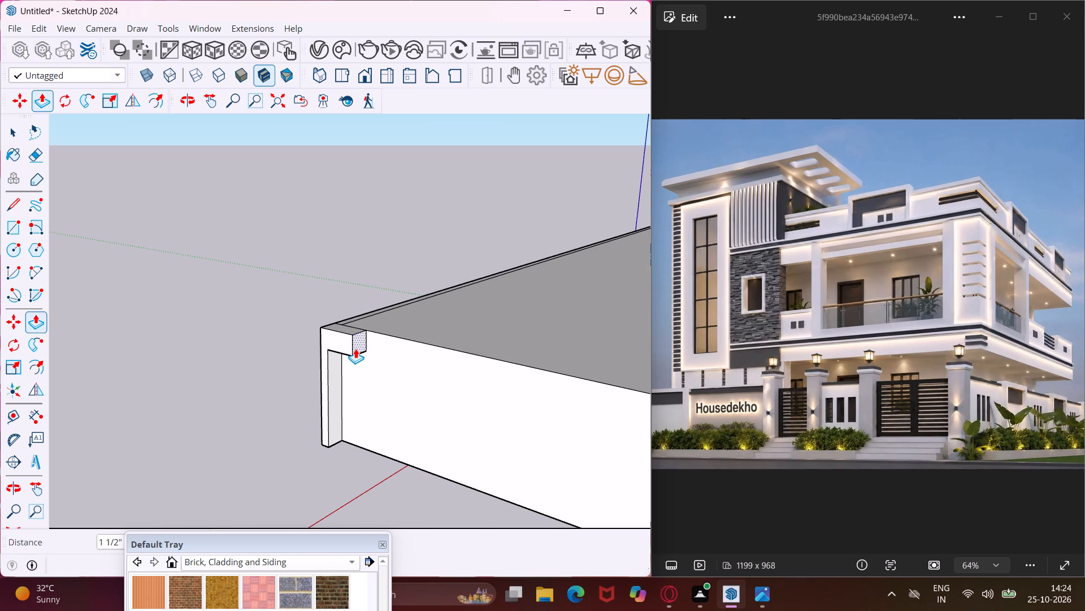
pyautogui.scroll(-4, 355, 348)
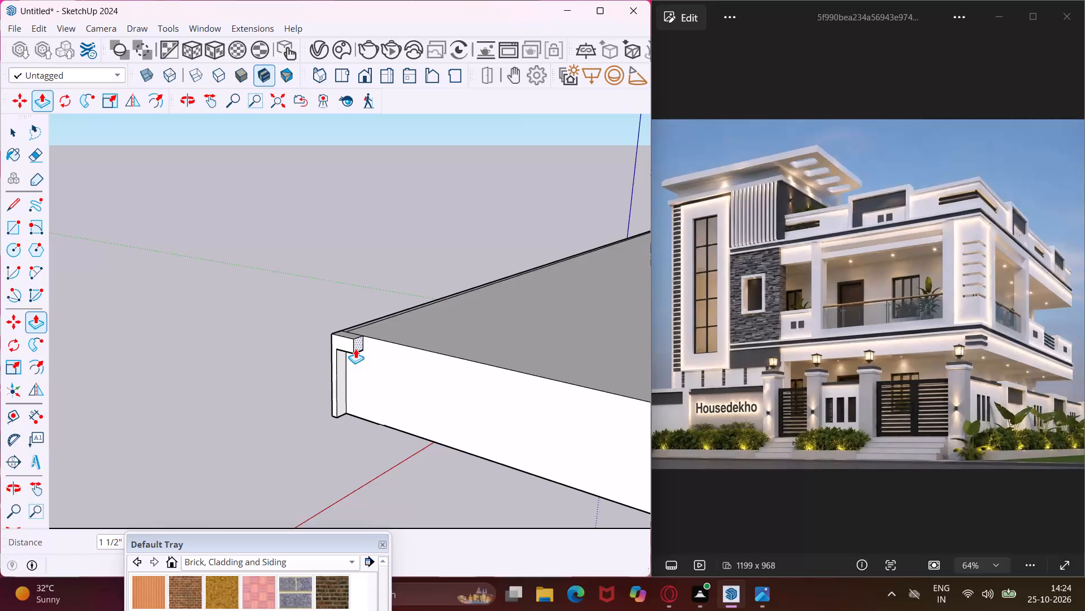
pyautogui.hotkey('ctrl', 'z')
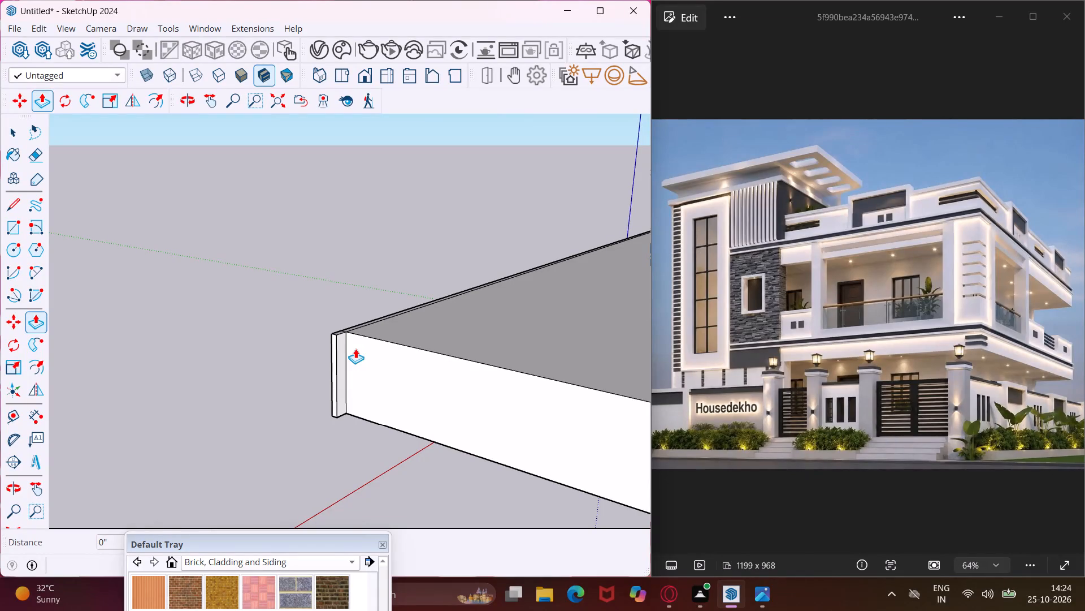
# Undo the thin front strip's 1" extension on the first-floor balcony band's side face.
pyautogui.scroll(5, 341, 339)
pyautogui.hotkey('ctrl', 'z')
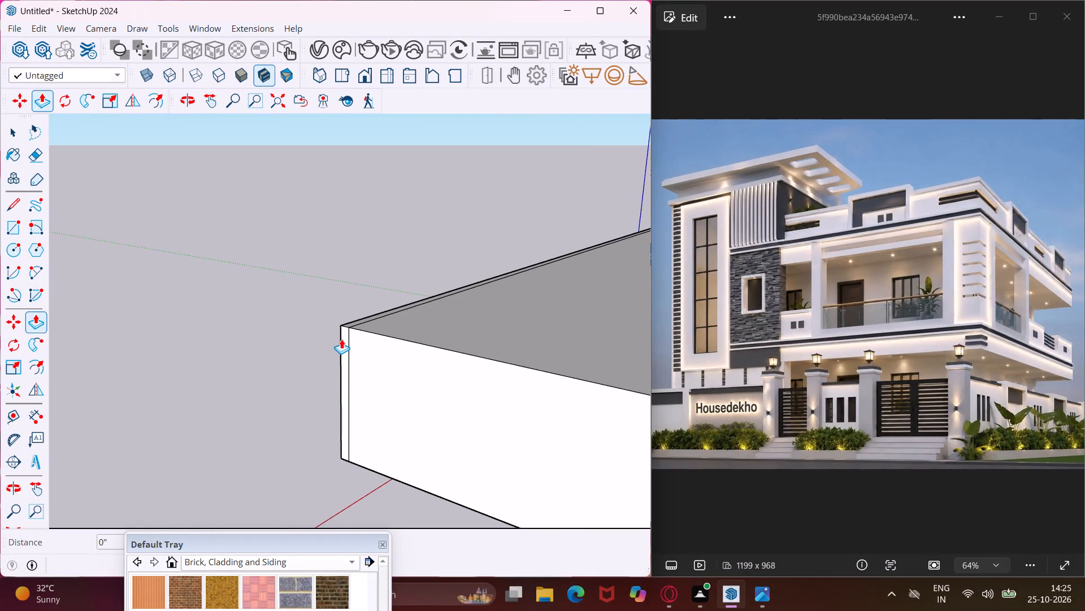
# Push/Pull the thin front strip on the first-floor balcony band's side face 7/16" outward.
pyautogui.moveTo(341, 339); pyautogui.dragTo(779, 314, button='middle')
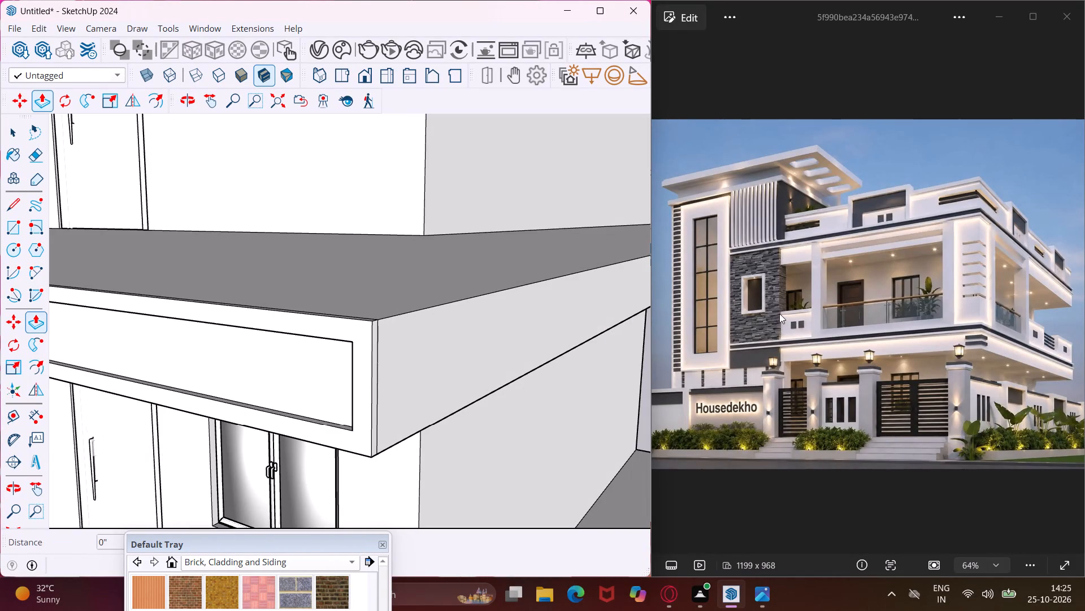
pyautogui.scroll(5, 376, 332)
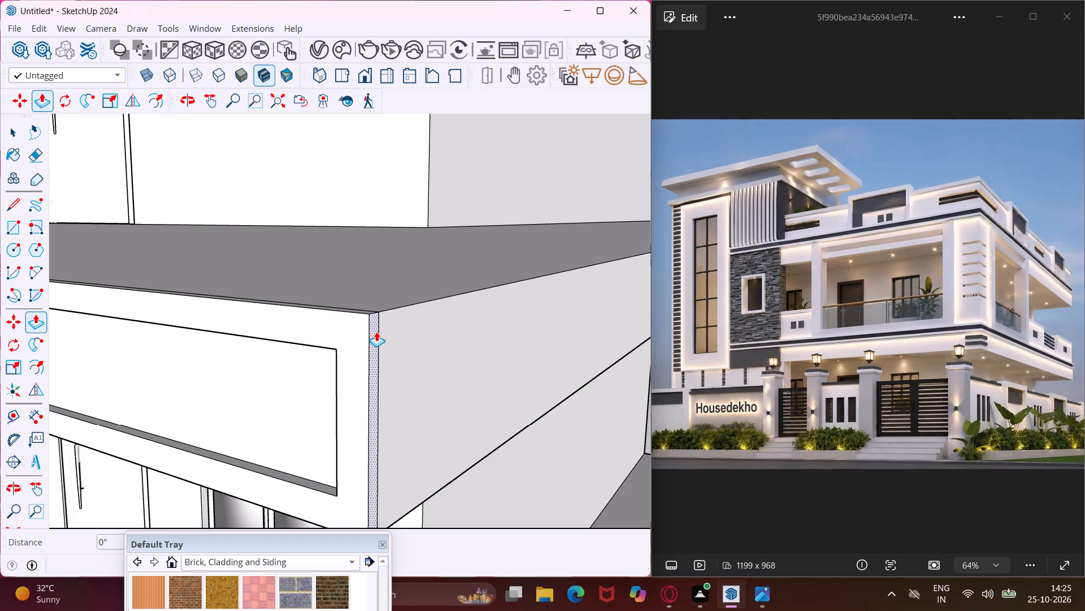
pyautogui.press('Escape')
pyautogui.press('space')
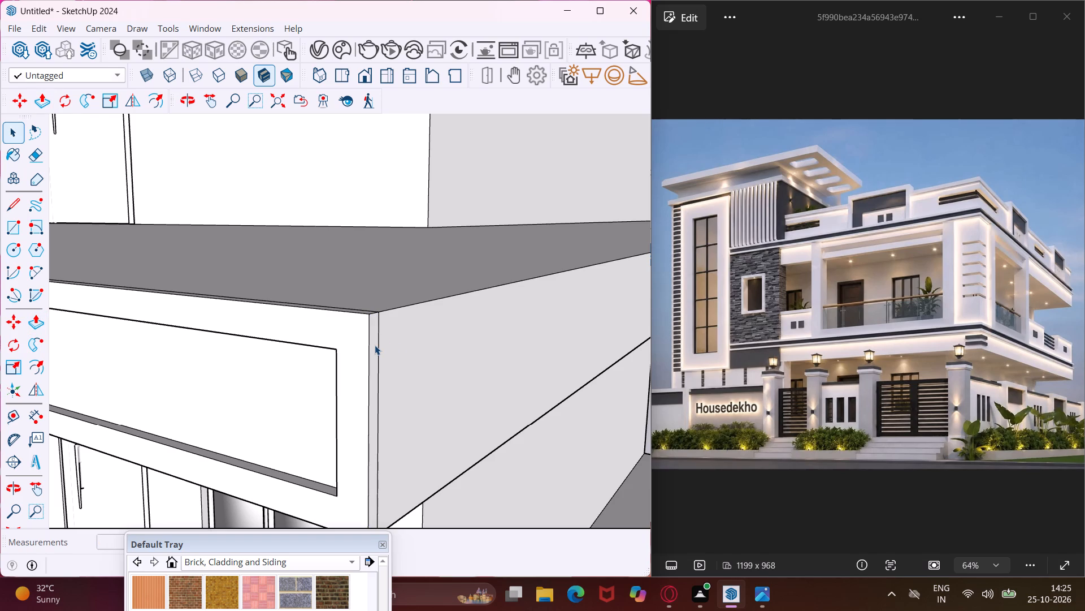
pyautogui.click(375, 345)
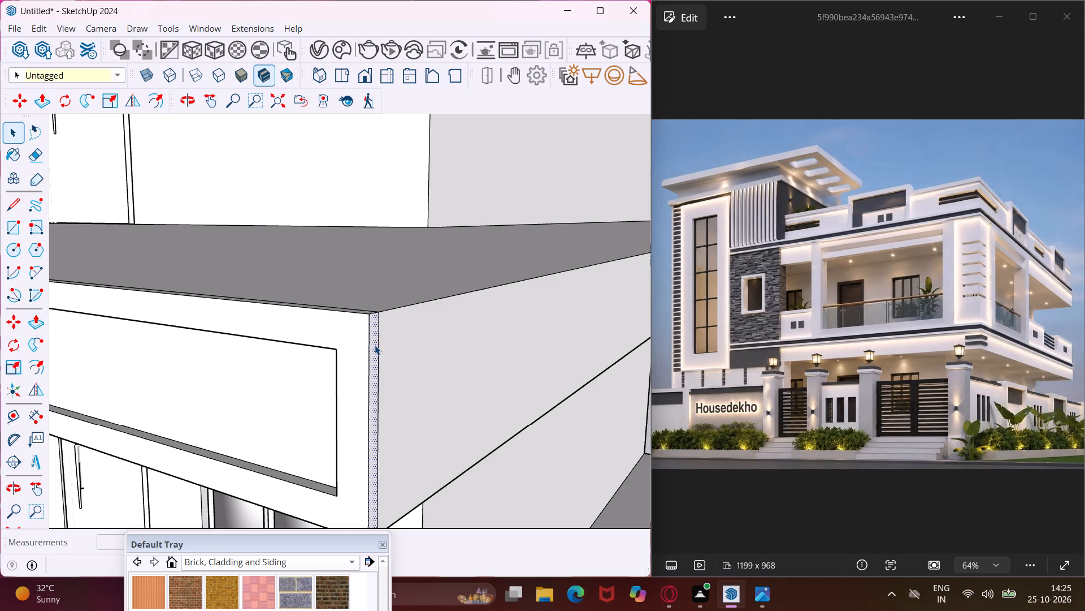
pyautogui.scroll(-5, 375, 345)
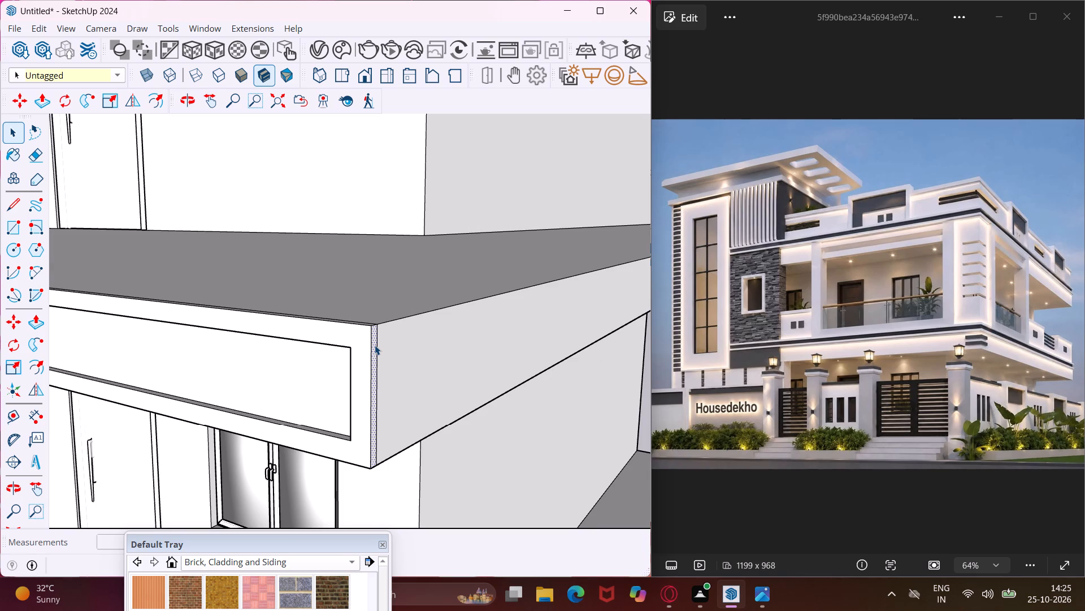
pyautogui.press('p')
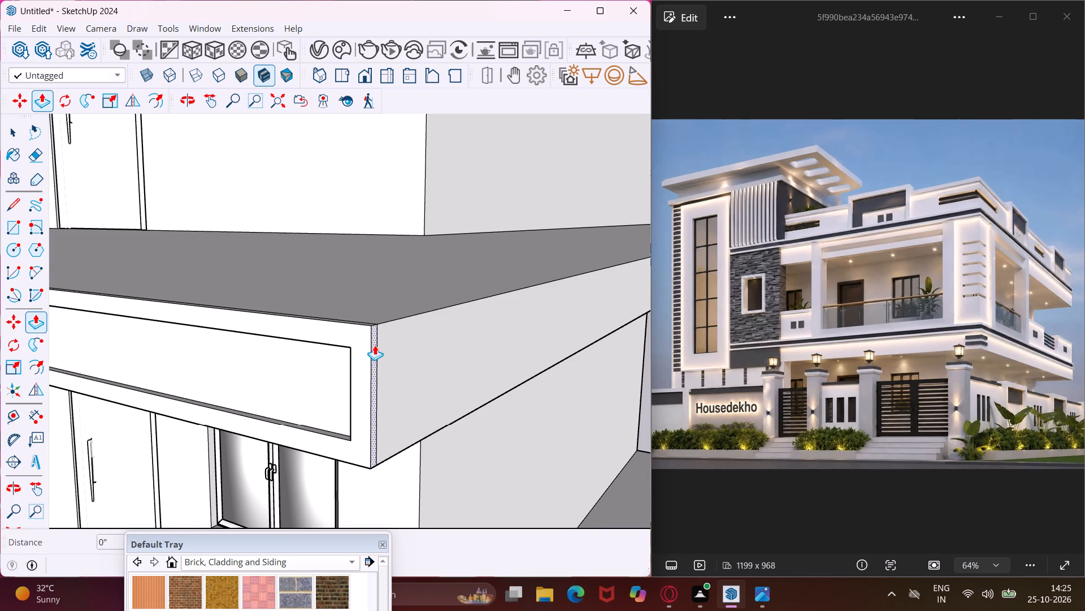
pyautogui.click(375, 345)
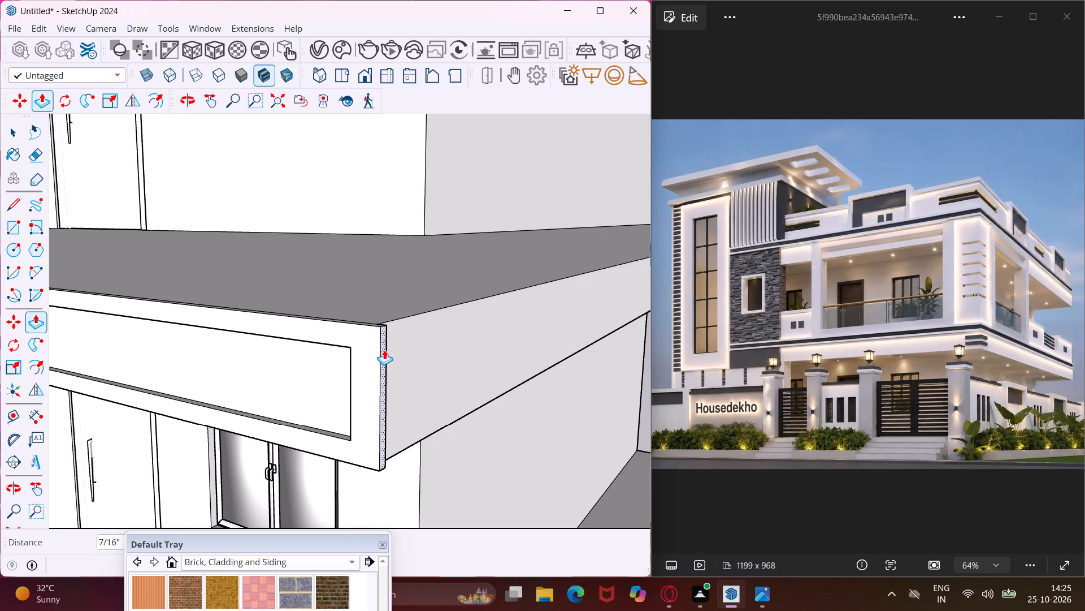
pyautogui.write("7'")
pyautogui.press('BackSpace')
pyautogui.press('/')
pyautogui.write('16"')
pyautogui.press('Return')
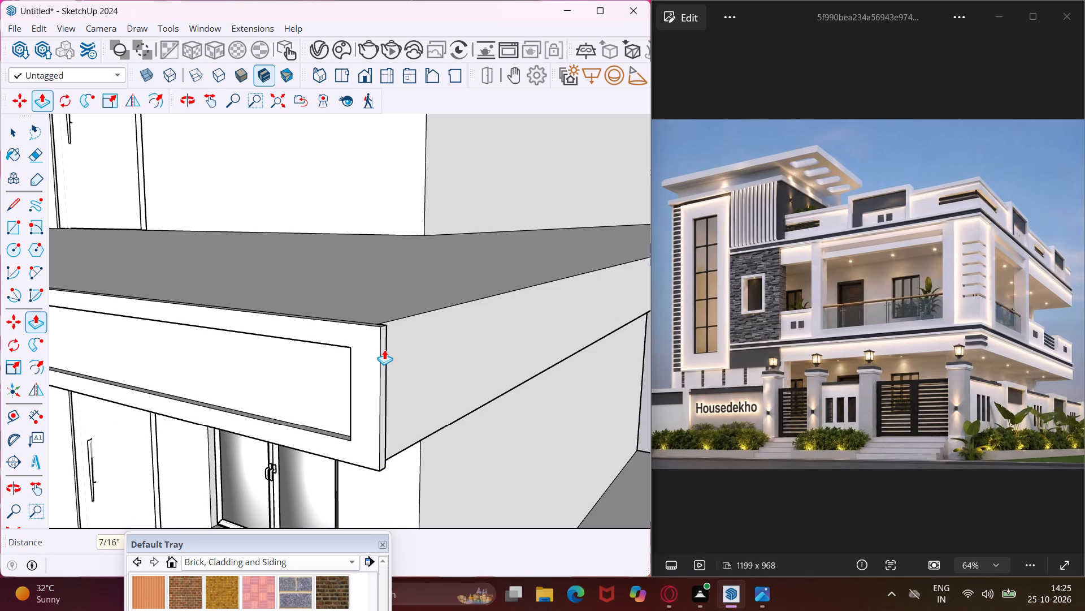
pyautogui.moveTo(406, 364); pyautogui.dragTo(88, 437, button='middle')
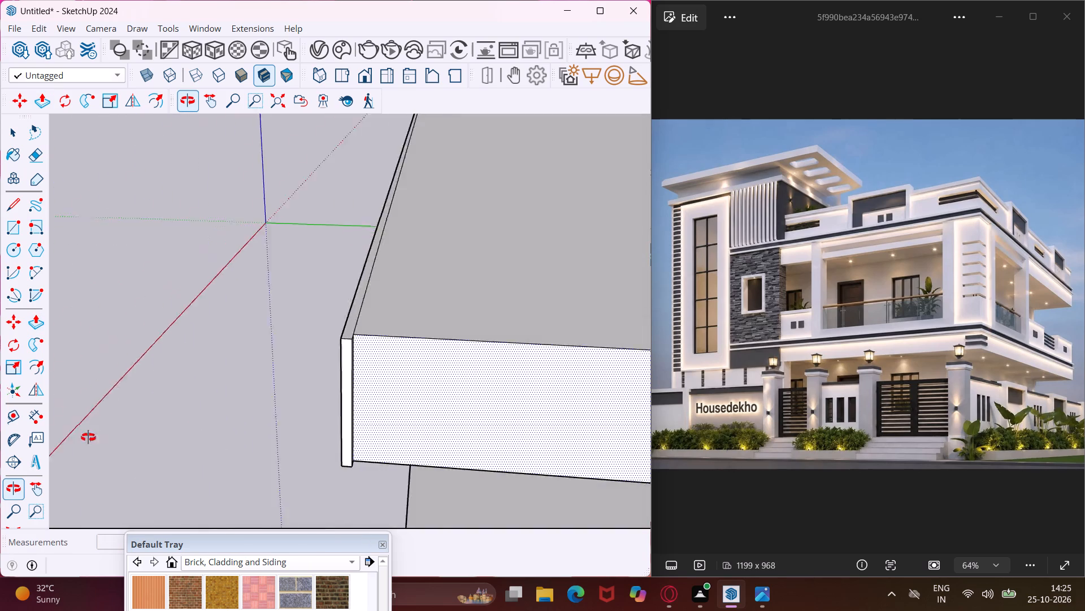
pyautogui.moveTo(88, 437); pyautogui.dragTo(0, 439, button='middle')
pyautogui.press('Escape')
pyautogui.press('space')
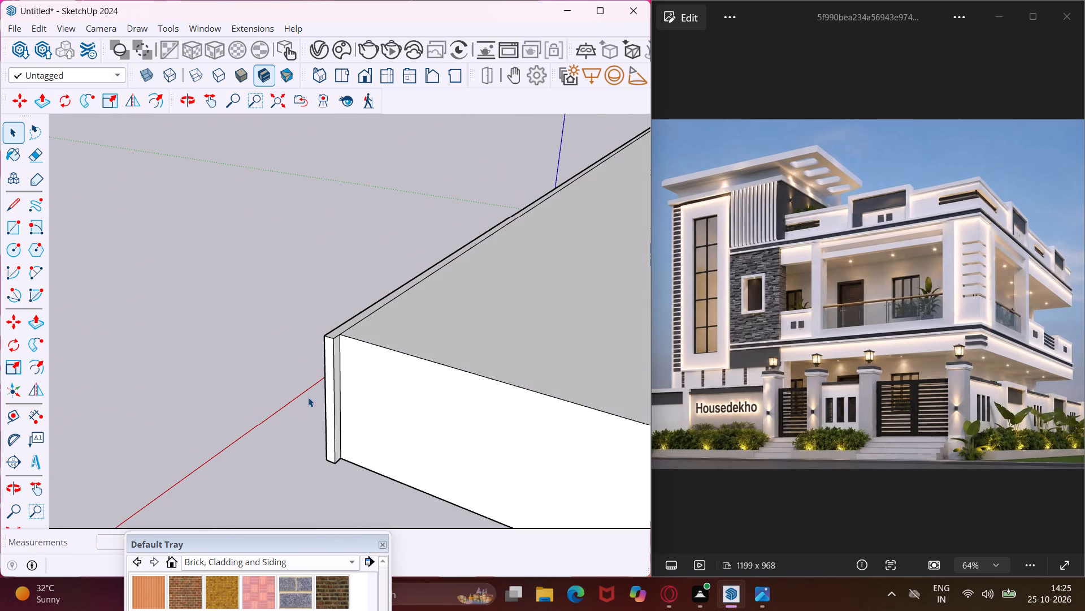
# Draw a line about 1 7/16" long from the recessed front panel's upper corner to the balcony band's vertical end edge.
pyautogui.moveTo(305, 380); pyautogui.dragTo(658, 358, button='middle')
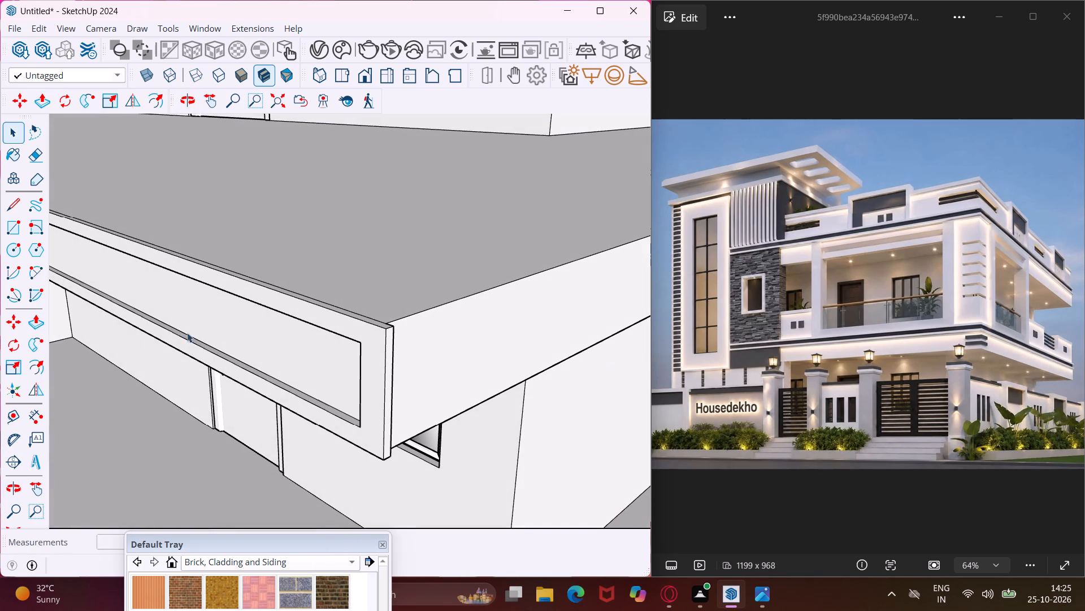
pyautogui.click(6, 208)
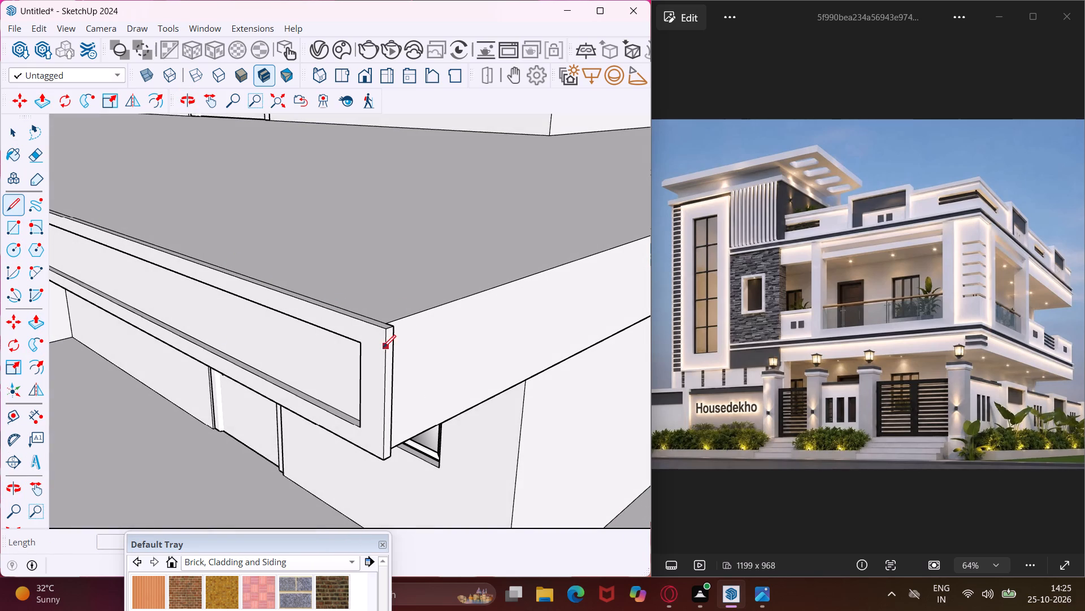
pyautogui.scroll(10, 381, 347)
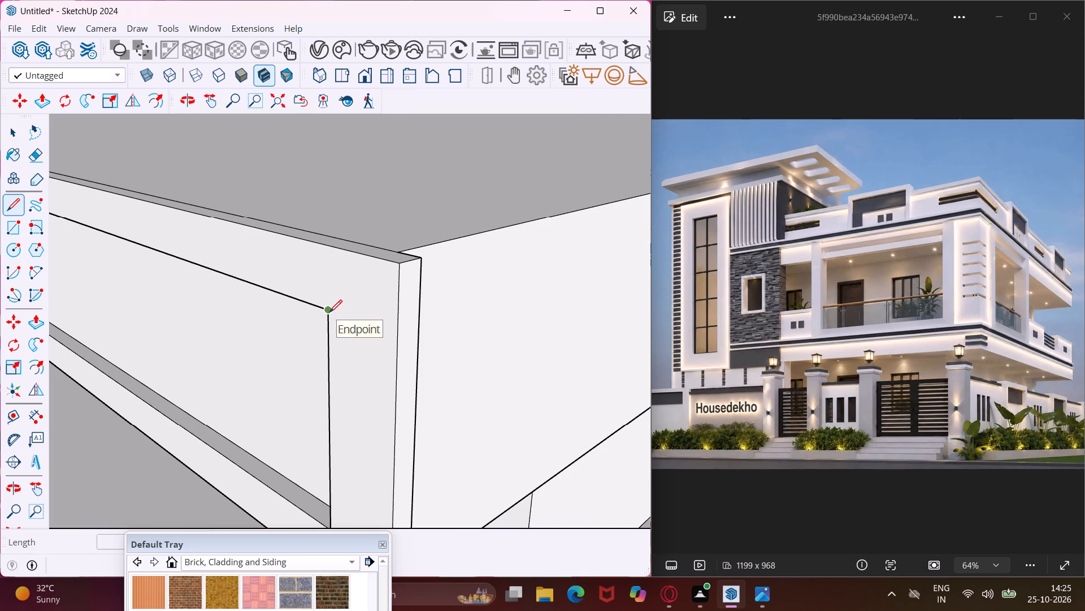
pyautogui.click(329, 312)
pyautogui.click(397, 335)
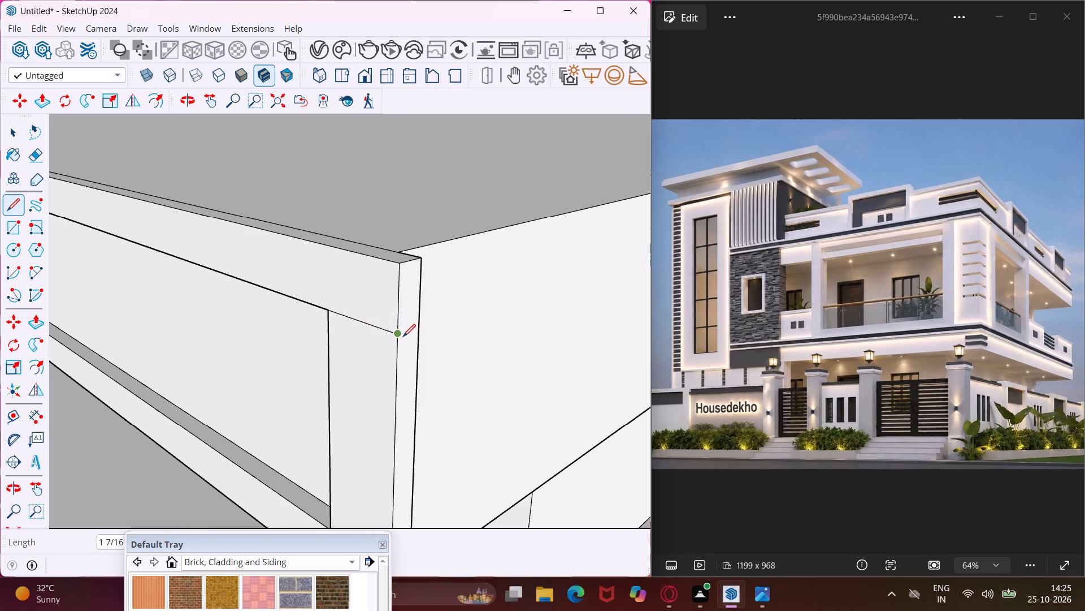
# Continue the upper dividing line around the balcony band's corner strip with two 7/16" lines, across its side face and its back face.
pyautogui.click(398, 335)
pyautogui.click(416, 328)
pyautogui.moveTo(385, 337); pyautogui.dragTo(105, 372, button='middle')
pyautogui.scroll(3, 349, 355)
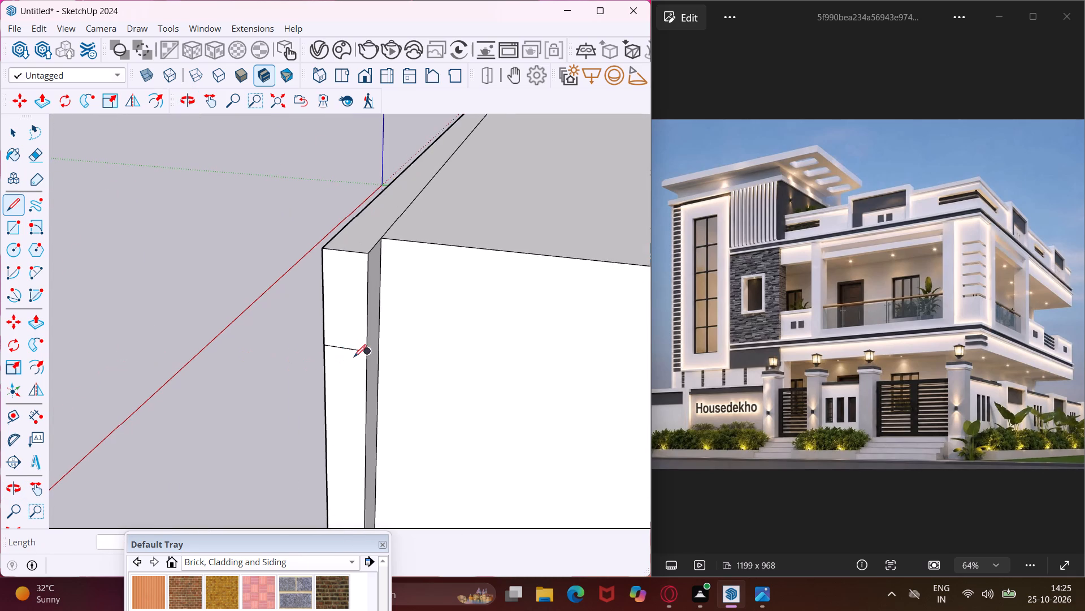
pyautogui.scroll(4, 354, 357)
pyautogui.click(374, 352)
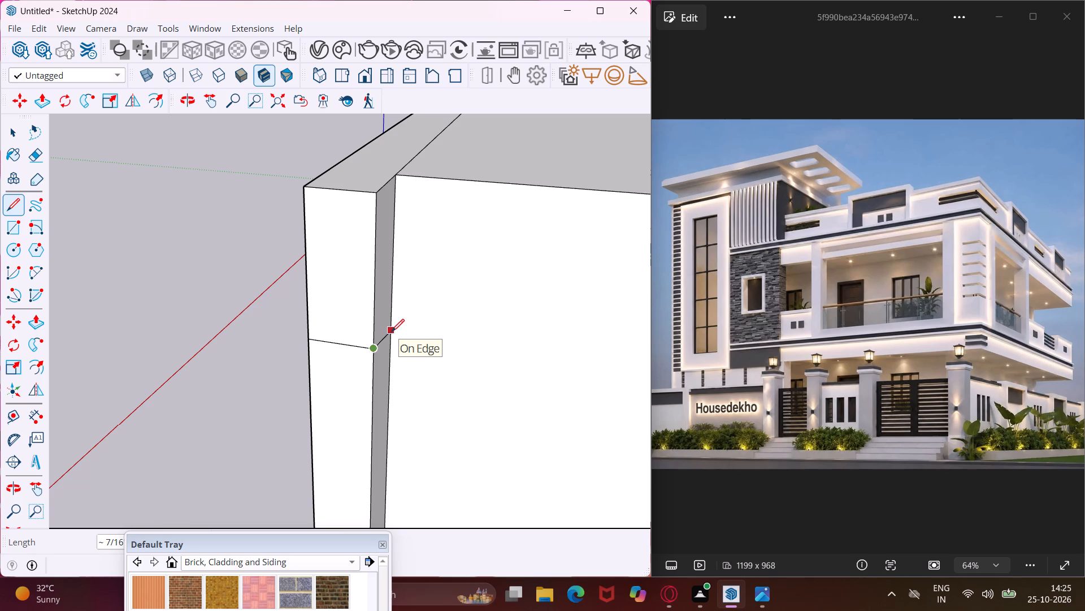
pyautogui.click(393, 321)
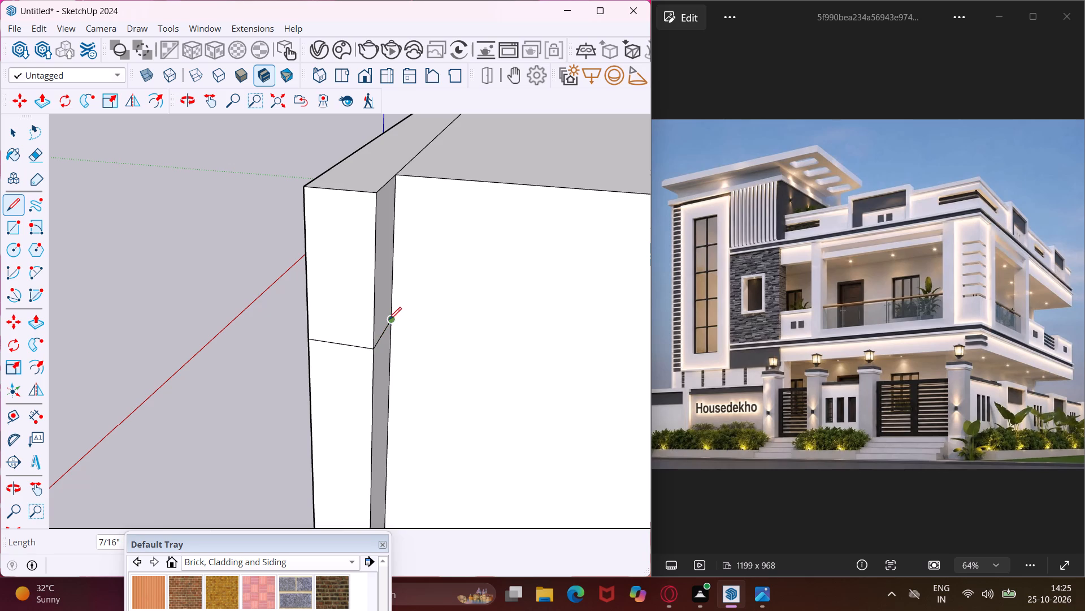
pyautogui.press('Escape')
# Push/Pull the corner strip's upper back face 30' along the balcony band's side face to its far end.
pyautogui.press('space')
pyautogui.click(373, 307)
pyautogui.click(383, 307)
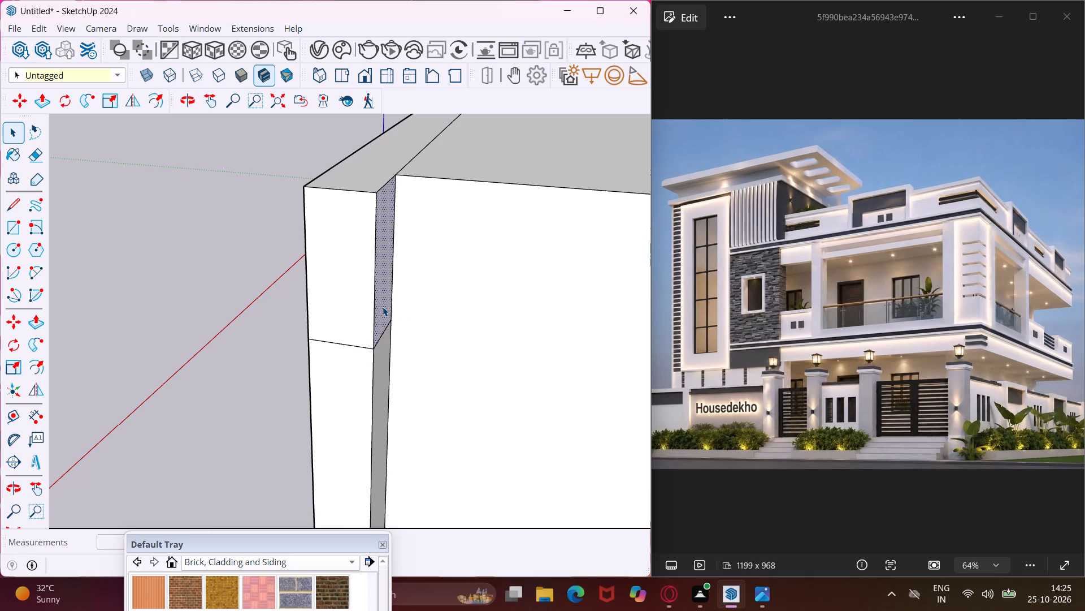
pyautogui.press('p')
pyautogui.click(383, 307)
pyautogui.scroll(-6, 423, 300)
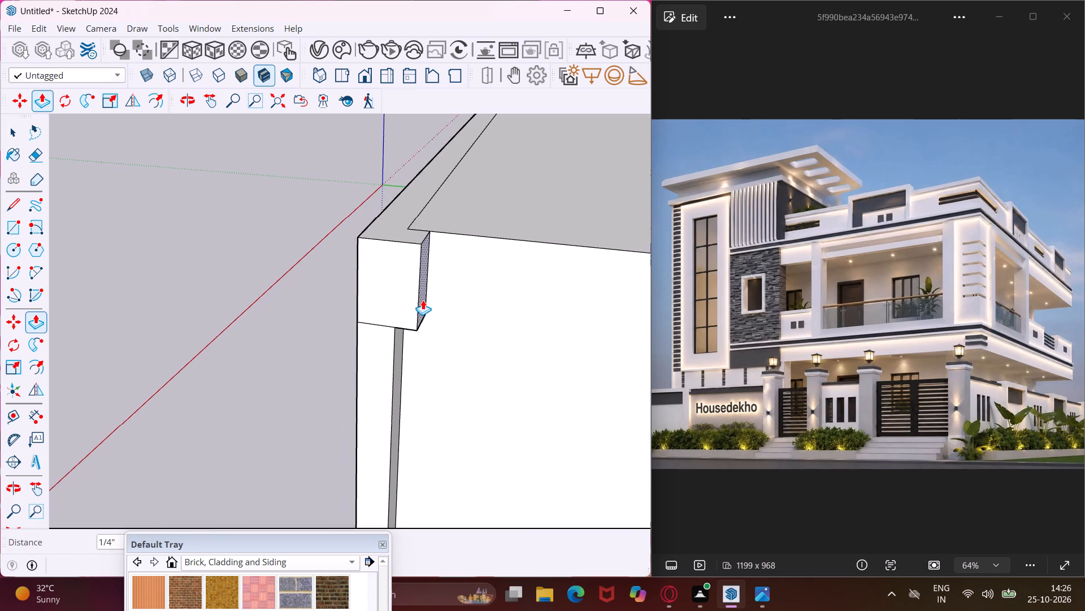
pyautogui.scroll(-12, 423, 300)
pyautogui.moveTo(423, 300); pyautogui.dragTo(217, 341, button='middle')
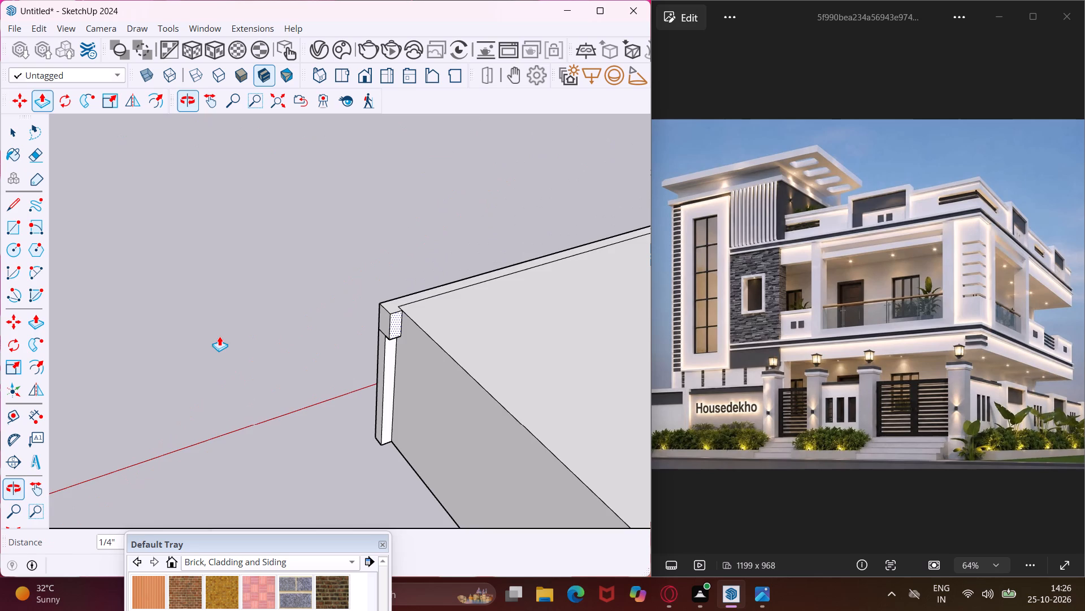
pyautogui.scroll(-19, 225, 328)
pyautogui.moveTo(292, 362); pyautogui.dragTo(294, 309, button='middle')
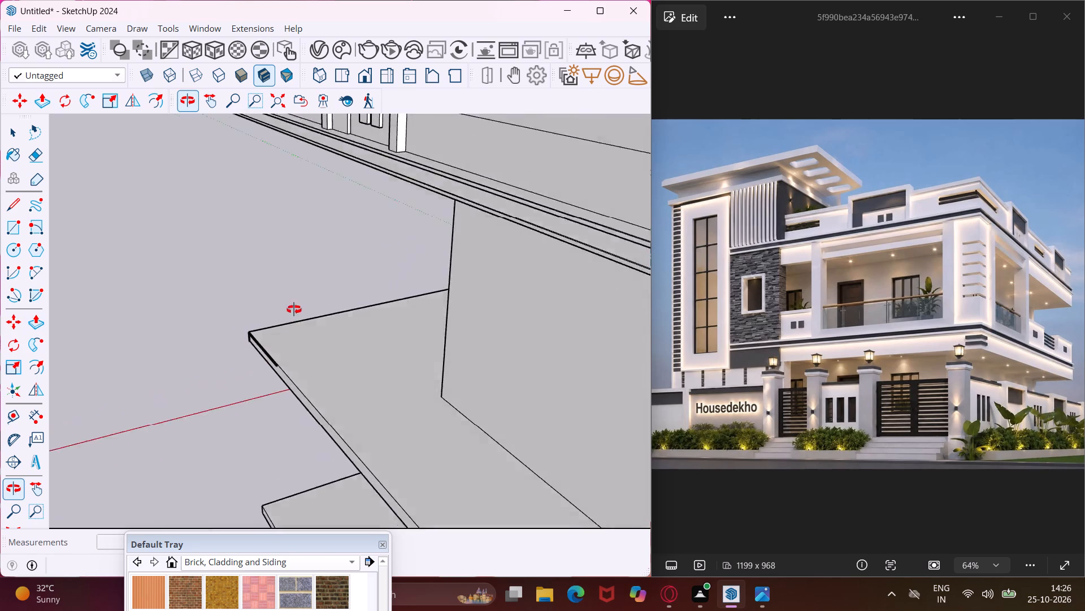
pyautogui.moveTo(294, 309); pyautogui.dragTo(298, 268, button='middle')
pyautogui.scroll(-10, 298, 268)
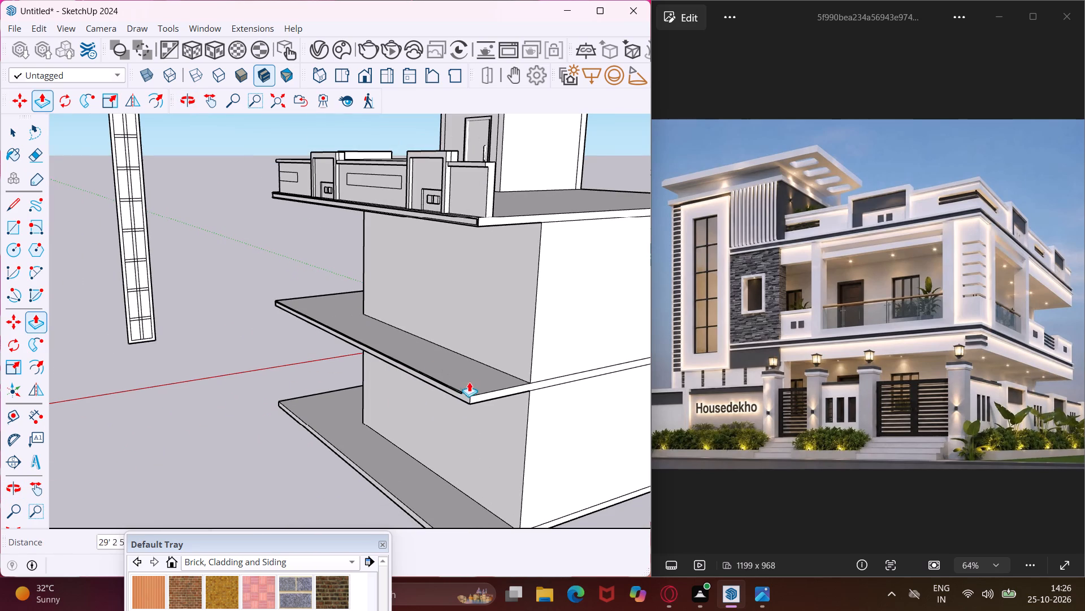
pyautogui.scroll(16, 476, 394)
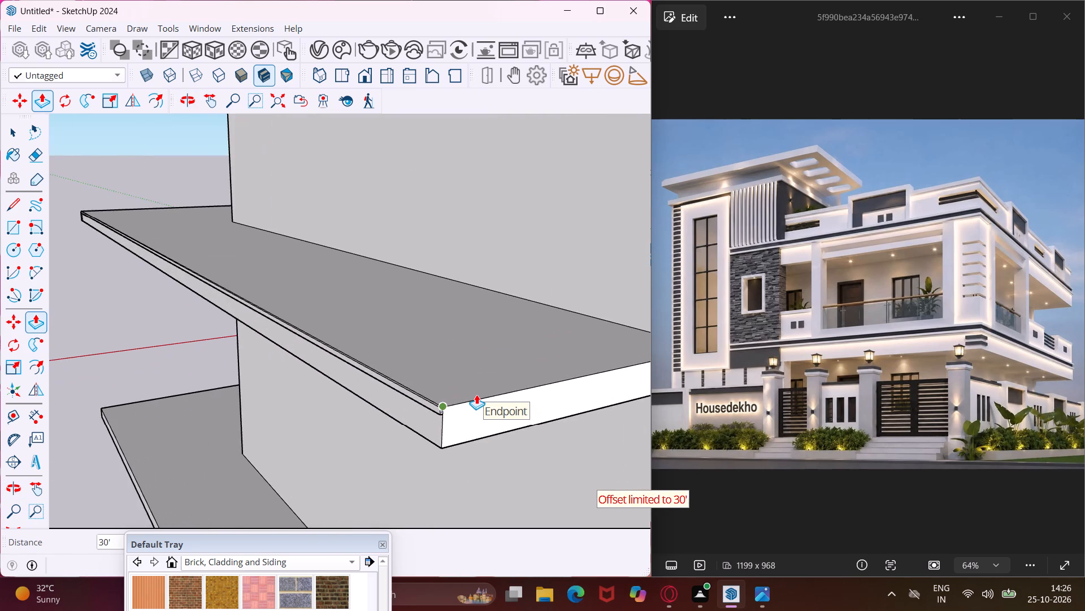
pyautogui.scroll(5, 476, 394)
pyautogui.click(463, 407)
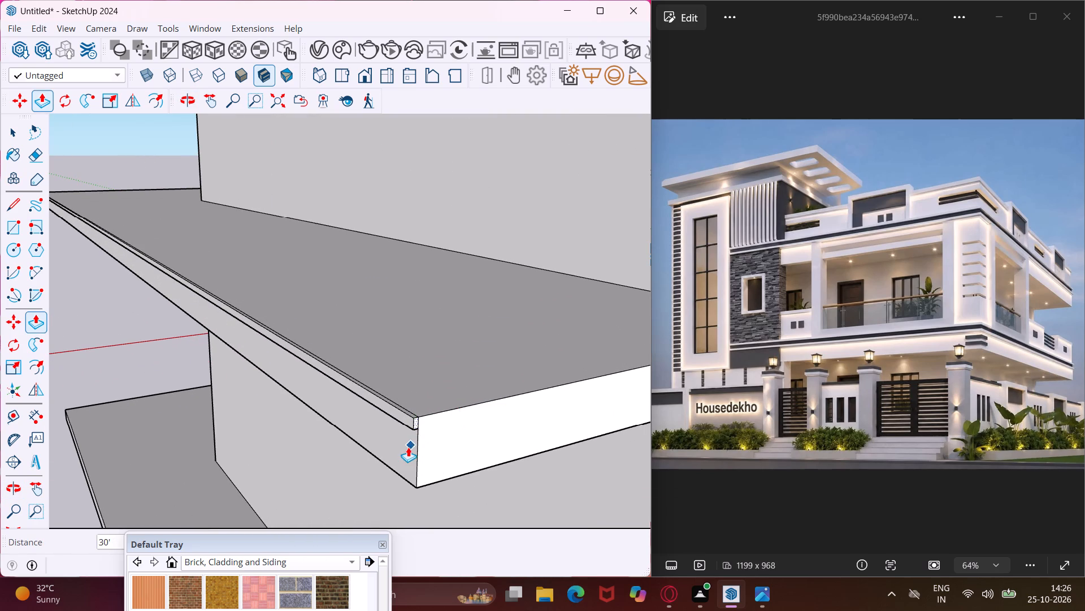
pyautogui.moveTo(408, 447); pyautogui.dragTo(655, 256, button='middle')
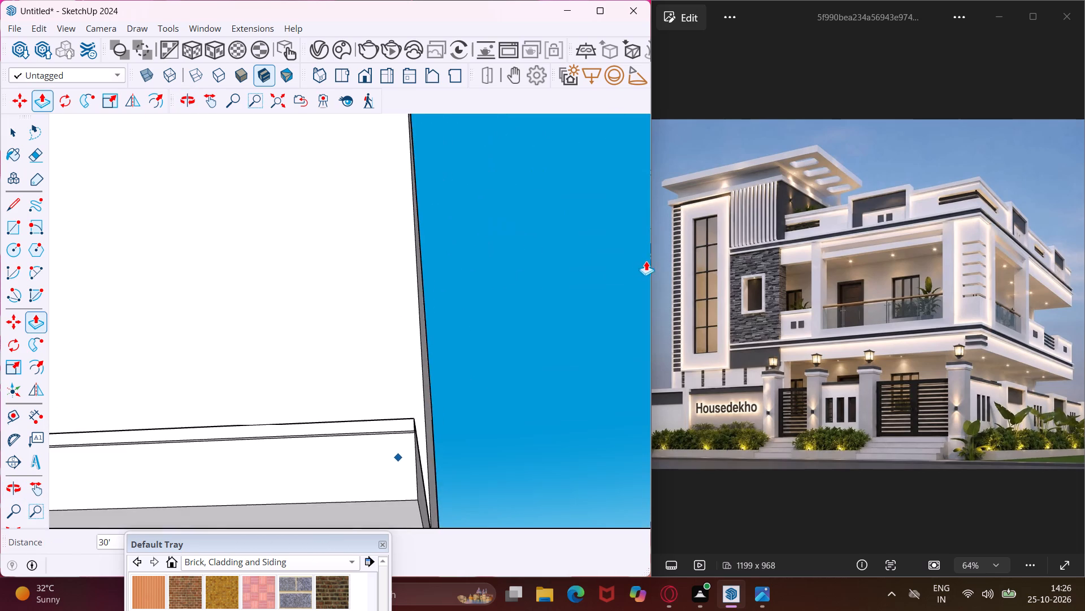
pyautogui.scroll(-11, 640, 262)
pyautogui.press('Escape')
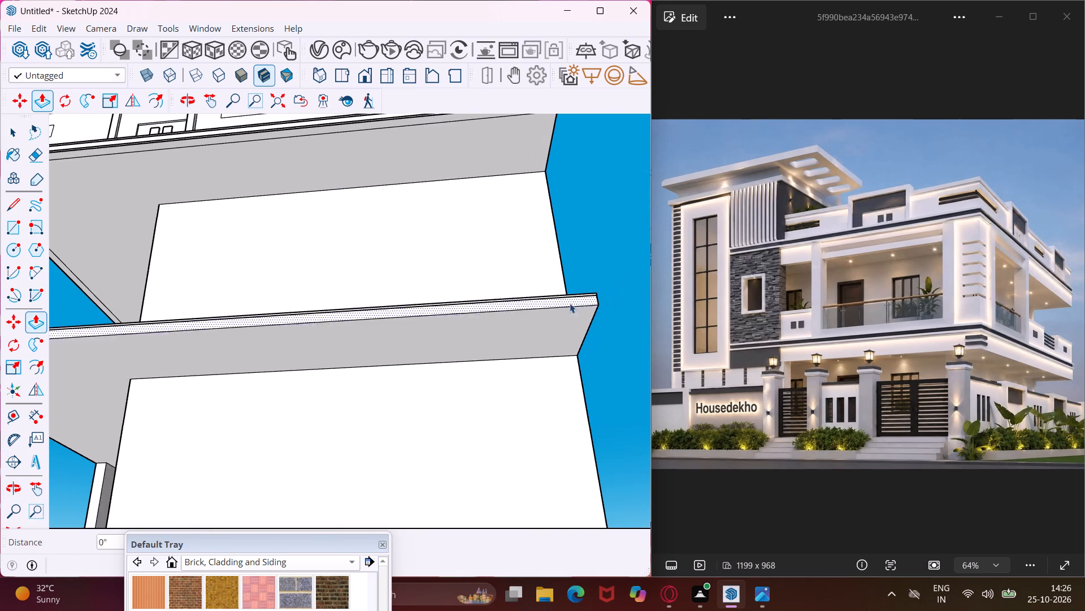
pyautogui.press('space')
# Draw a line from the recessed front panel's lower corner to the balcony band's vertical end edge.
pyautogui.moveTo(390, 311); pyautogui.dragTo(697, 372, button='middle')
pyautogui.scroll(5, 421, 411)
pyautogui.scroll(12, 453, 373)
pyautogui.moveTo(511, 373); pyautogui.dragTo(214, 455, button='middle')
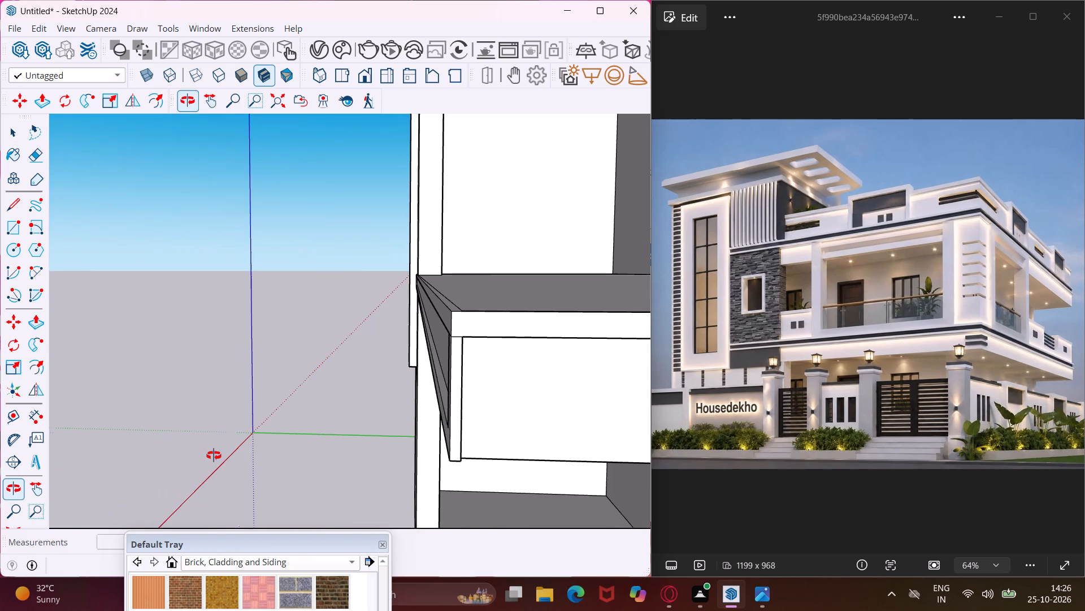
pyautogui.moveTo(214, 455); pyautogui.dragTo(124, 431, button='middle')
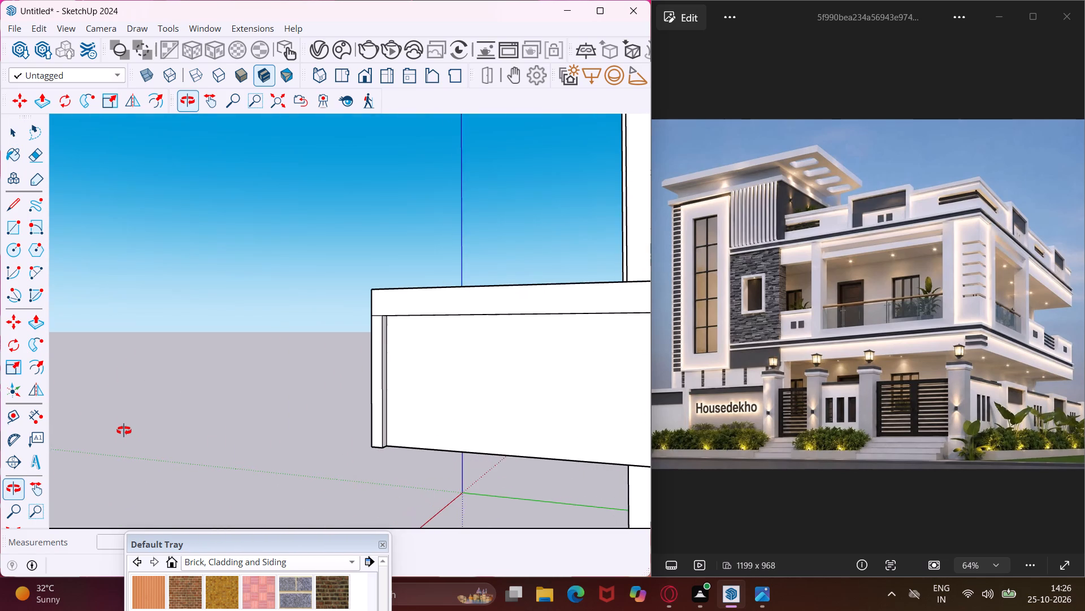
pyautogui.moveTo(124, 431); pyautogui.dragTo(493, 413, button='middle')
pyautogui.scroll(1, 495, 413)
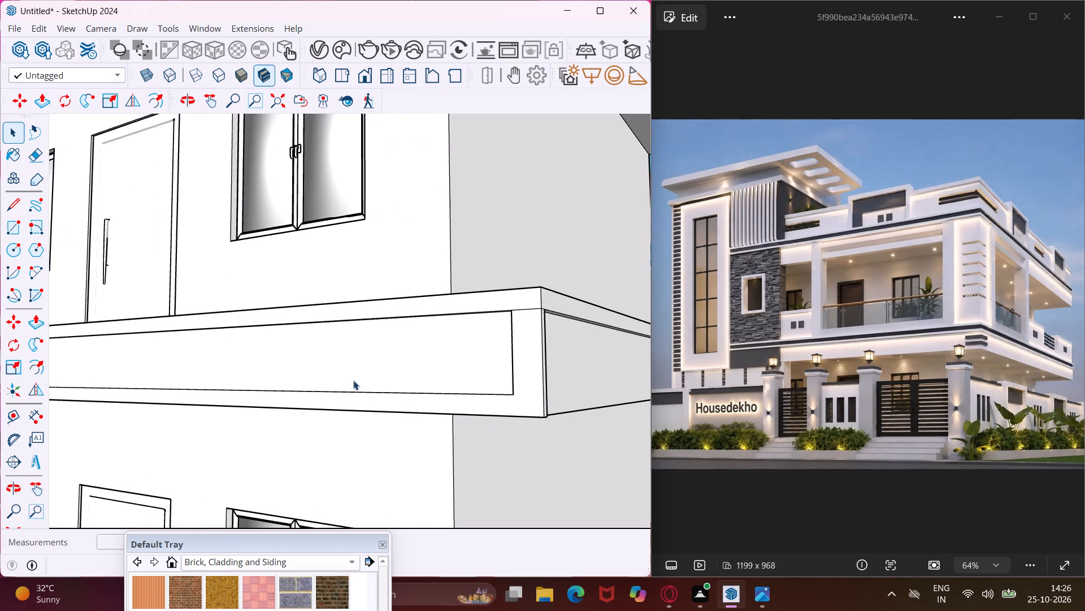
pyautogui.click(6, 205)
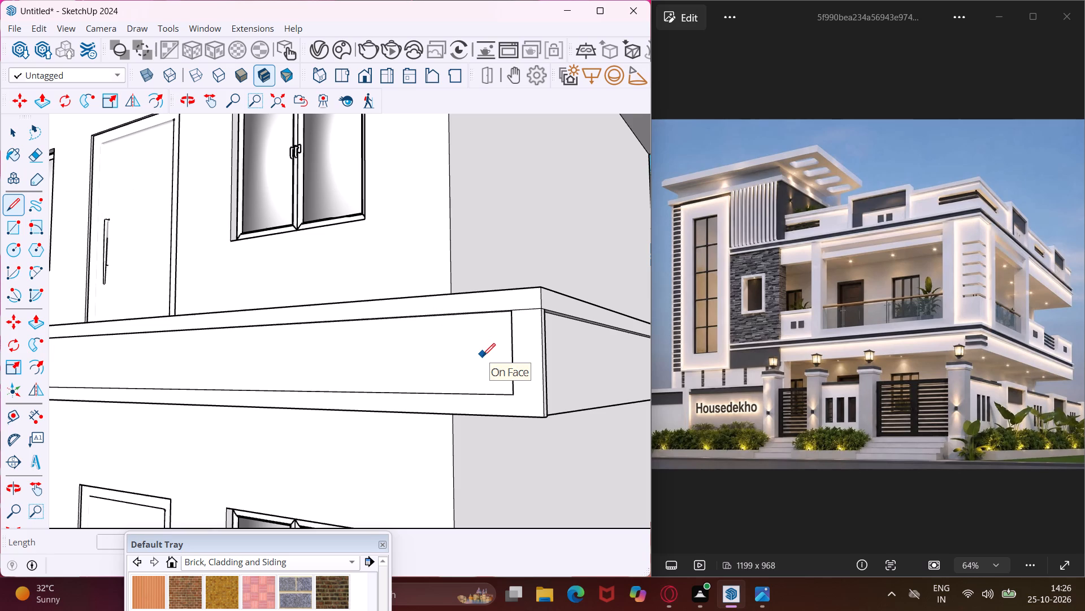
pyautogui.scroll(8, 483, 356)
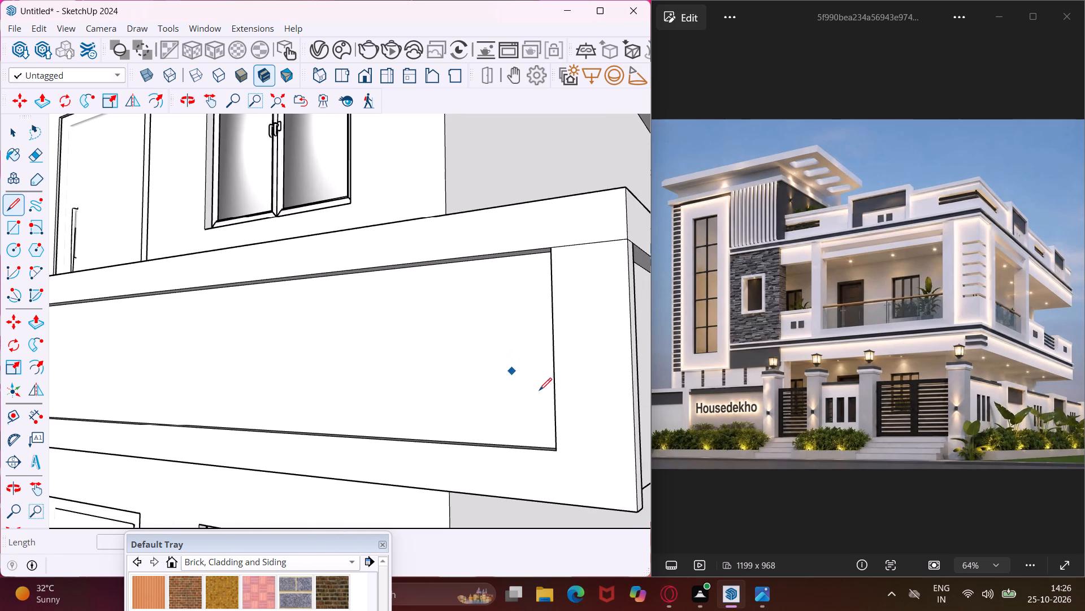
pyautogui.click(559, 452)
pyautogui.click(639, 457)
# Continue the lower dividing line around the corner strip, across its side face and 7/16" across its back face.
pyautogui.moveTo(636, 457); pyautogui.dragTo(626, 457, button='middle')
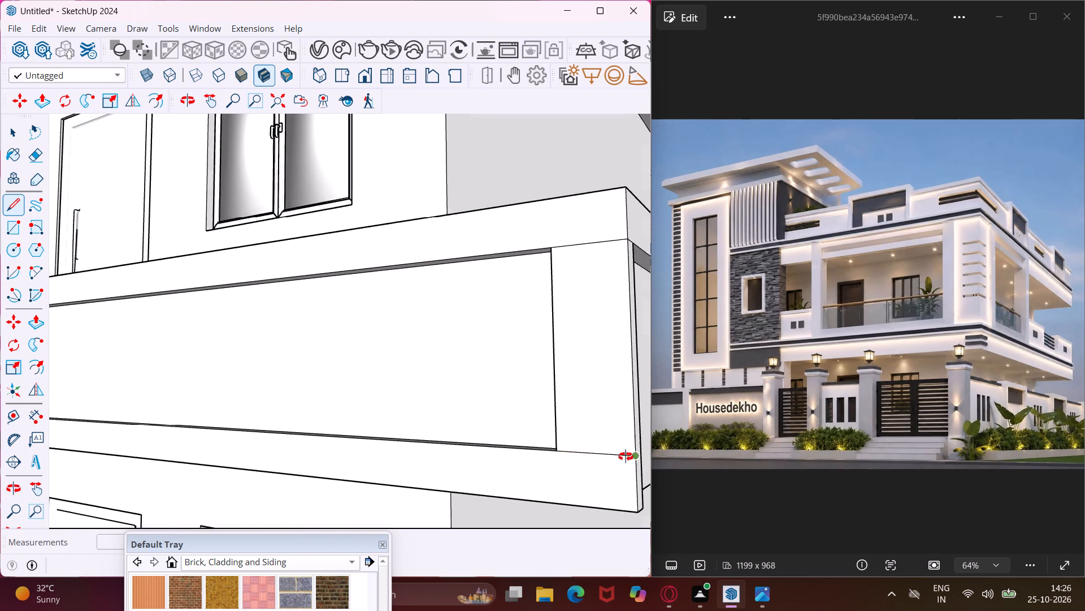
pyautogui.moveTo(626, 457); pyautogui.dragTo(392, 431, button='middle')
pyautogui.scroll(1, 392, 431)
pyautogui.scroll(-5, 392, 431)
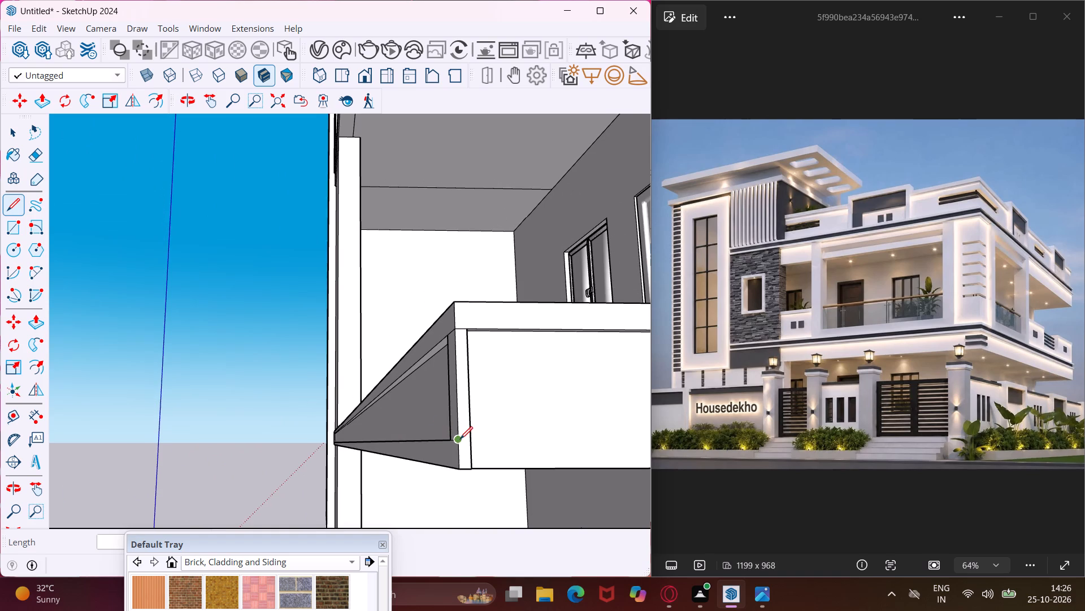
pyautogui.scroll(7, 460, 439)
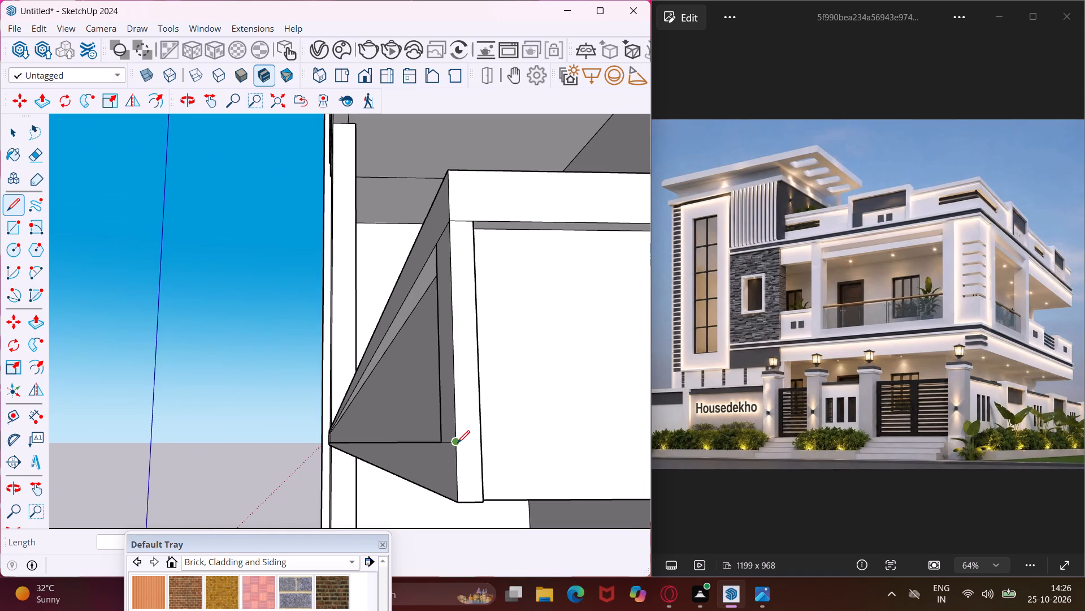
pyautogui.click(457, 443)
pyautogui.click(481, 443)
pyautogui.moveTo(481, 442); pyautogui.dragTo(351, 477, button='middle')
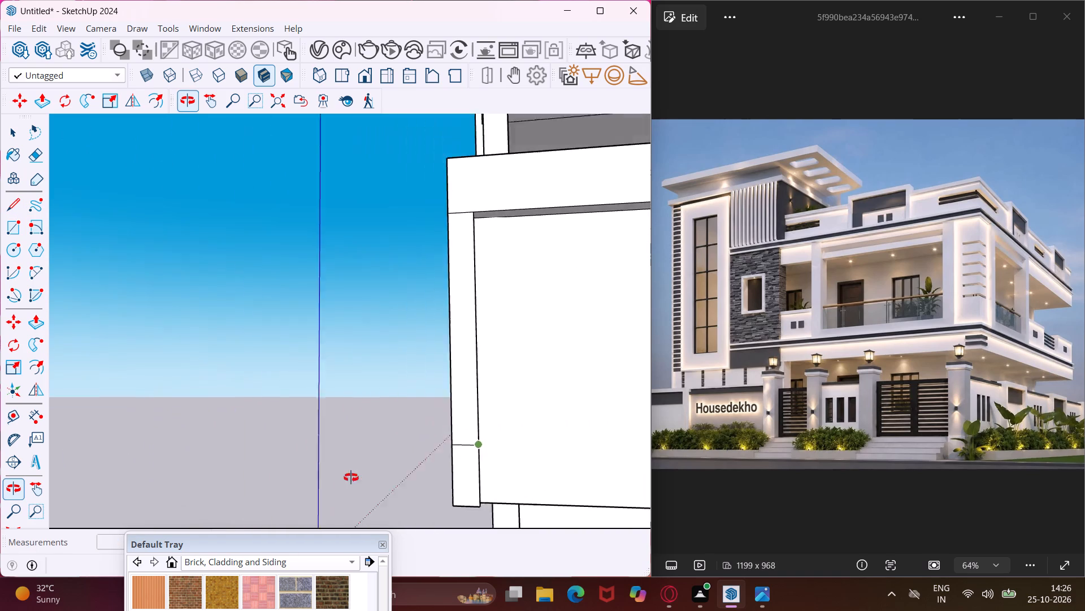
pyautogui.moveTo(351, 477); pyautogui.dragTo(230, 484, button='middle')
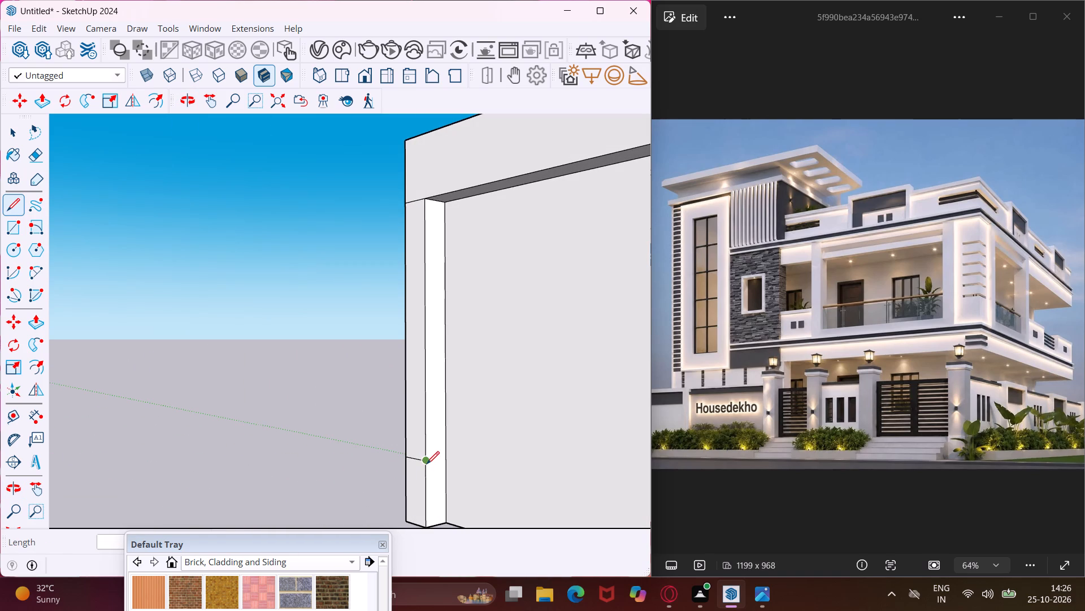
pyautogui.click(427, 463)
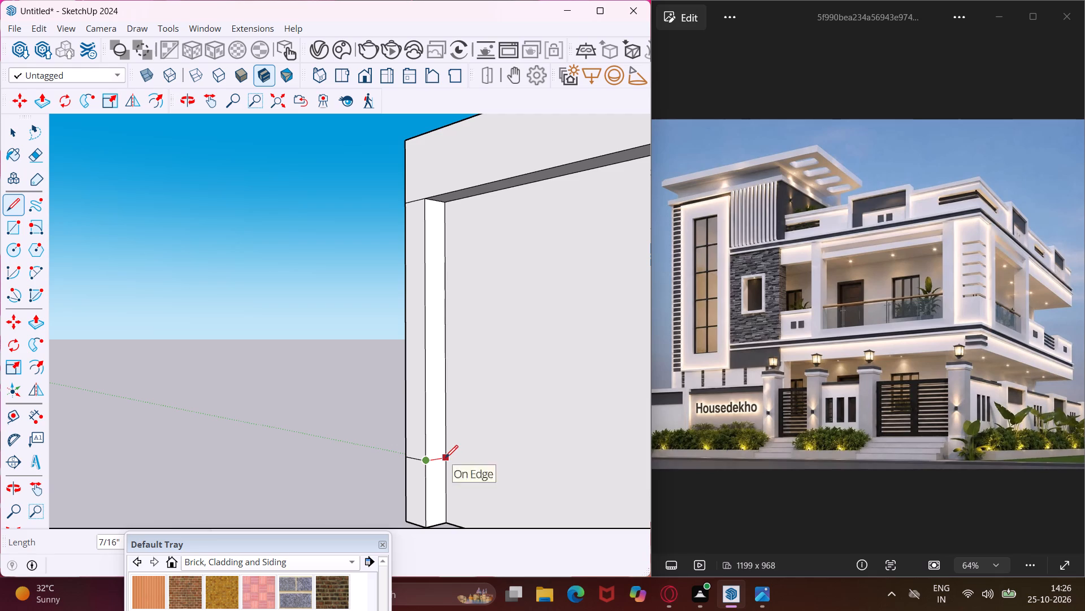
pyautogui.click(446, 458)
pyautogui.press('Escape')
# Push/Pull the corner strip's lower back face 30' along the balcony band's side face to its far end.
pyautogui.press('space')
pyautogui.click(438, 477)
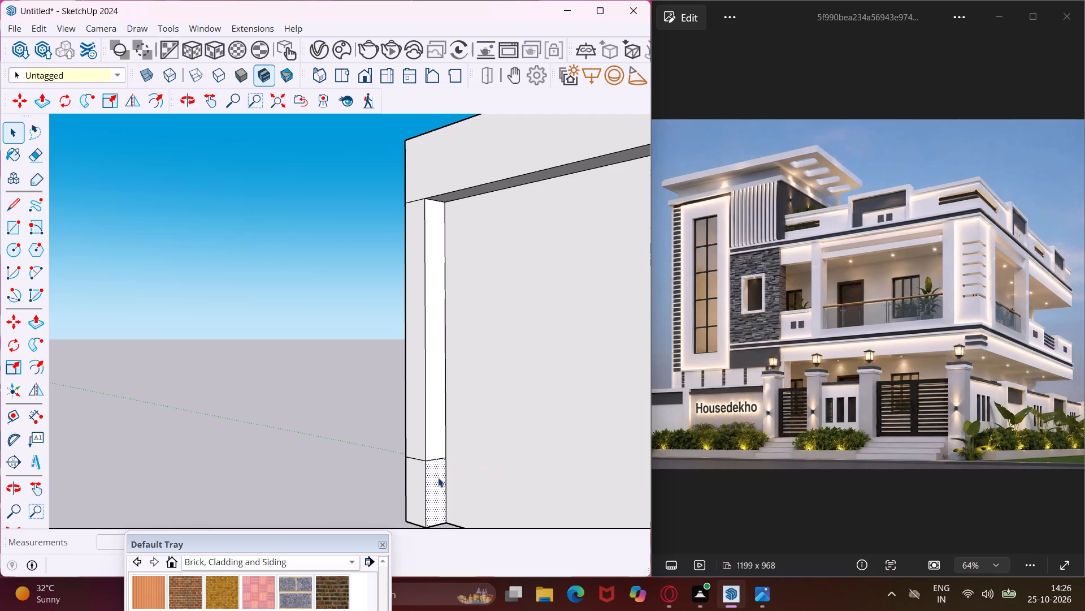
pyautogui.press('p')
pyautogui.click(438, 477)
pyautogui.scroll(-7, 457, 478)
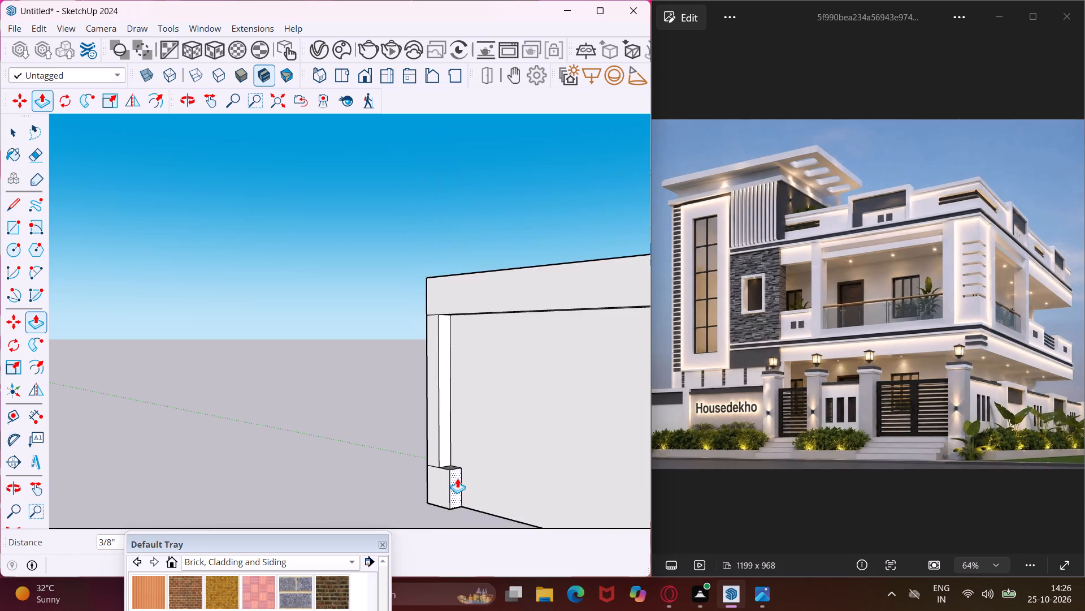
pyautogui.scroll(-11, 457, 478)
pyautogui.scroll(-18, 457, 478)
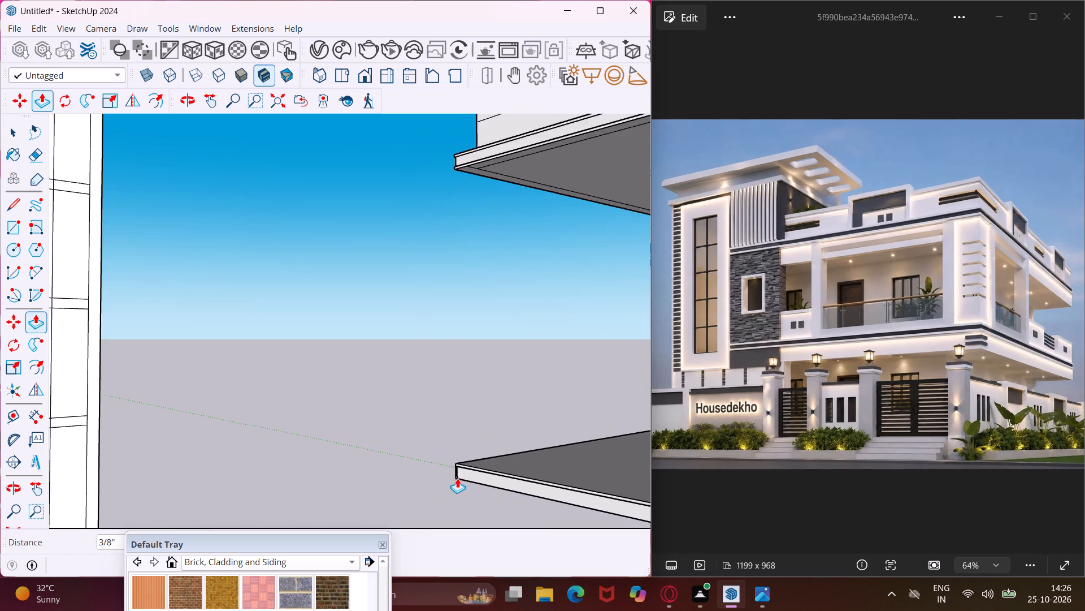
pyautogui.scroll(-5, 457, 478)
pyautogui.moveTo(515, 478); pyautogui.dragTo(427, 411, button='middle')
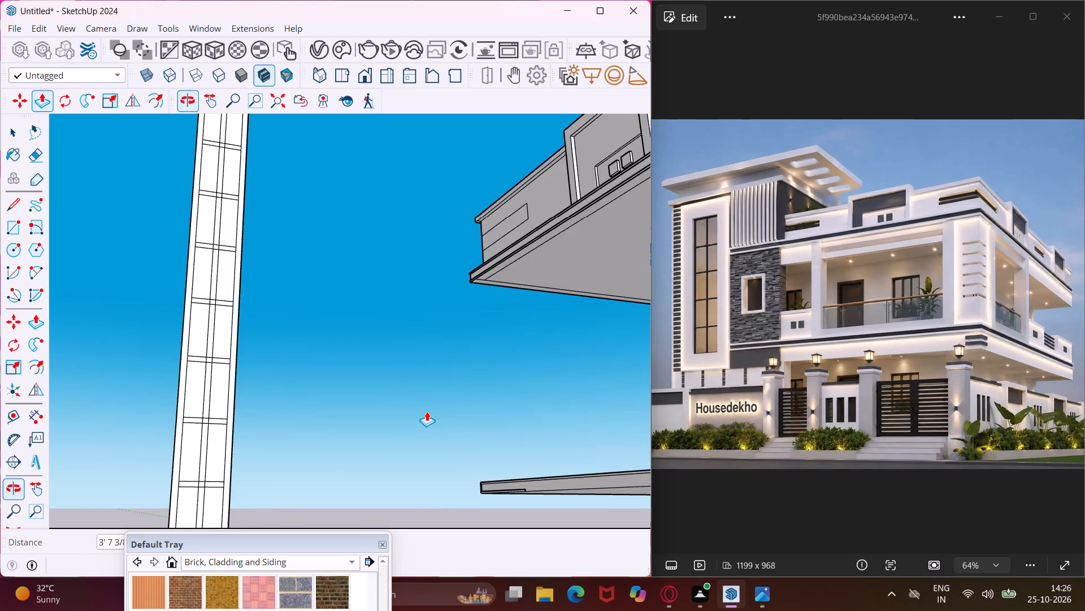
pyautogui.scroll(-14, 427, 411)
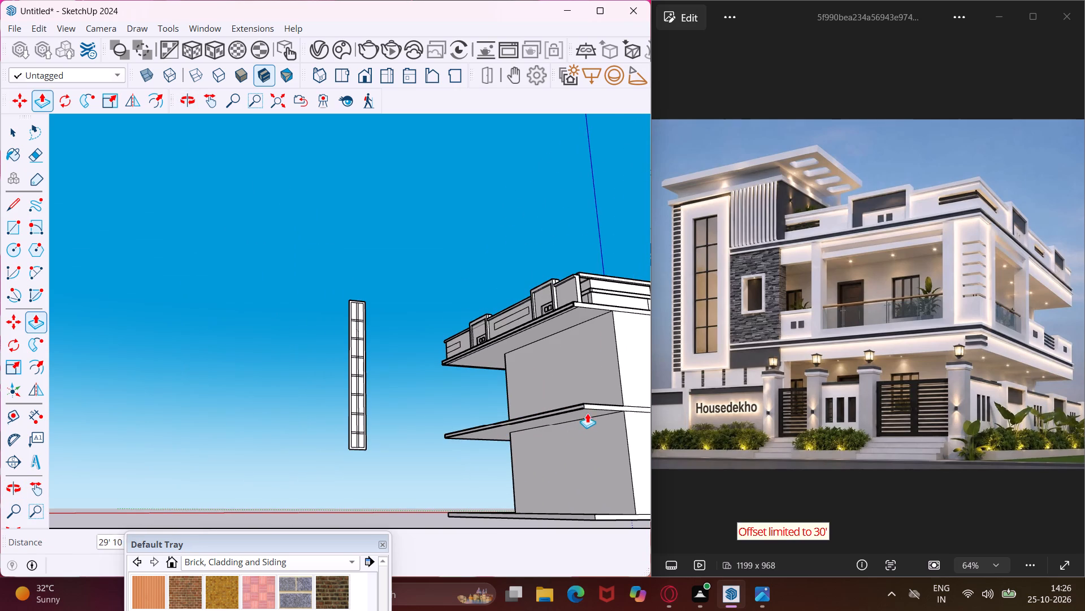
pyautogui.scroll(13, 589, 407)
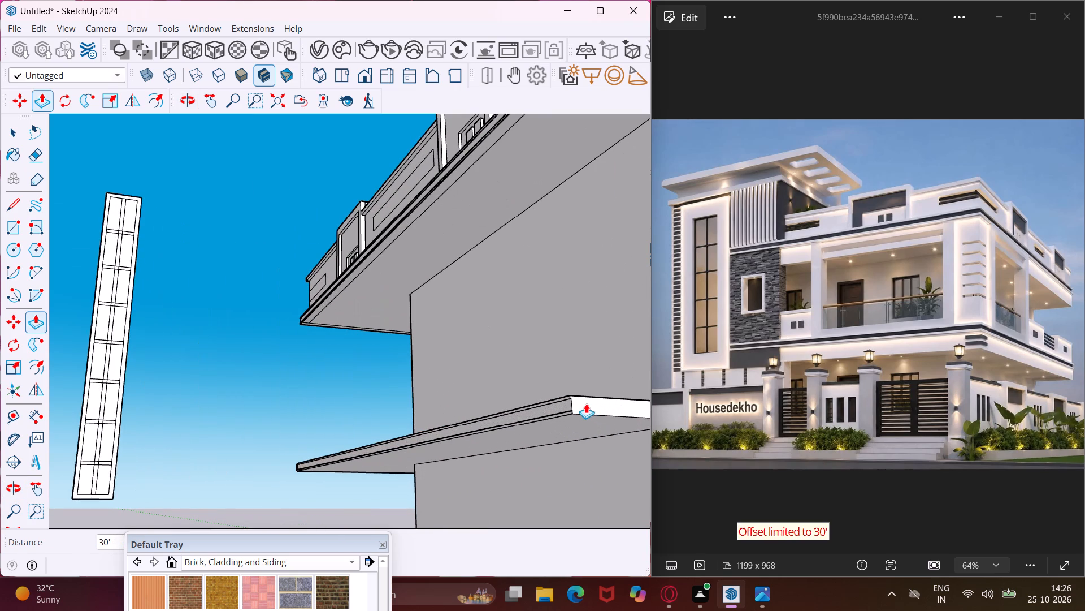
pyautogui.scroll(4, 586, 403)
pyautogui.click(586, 403)
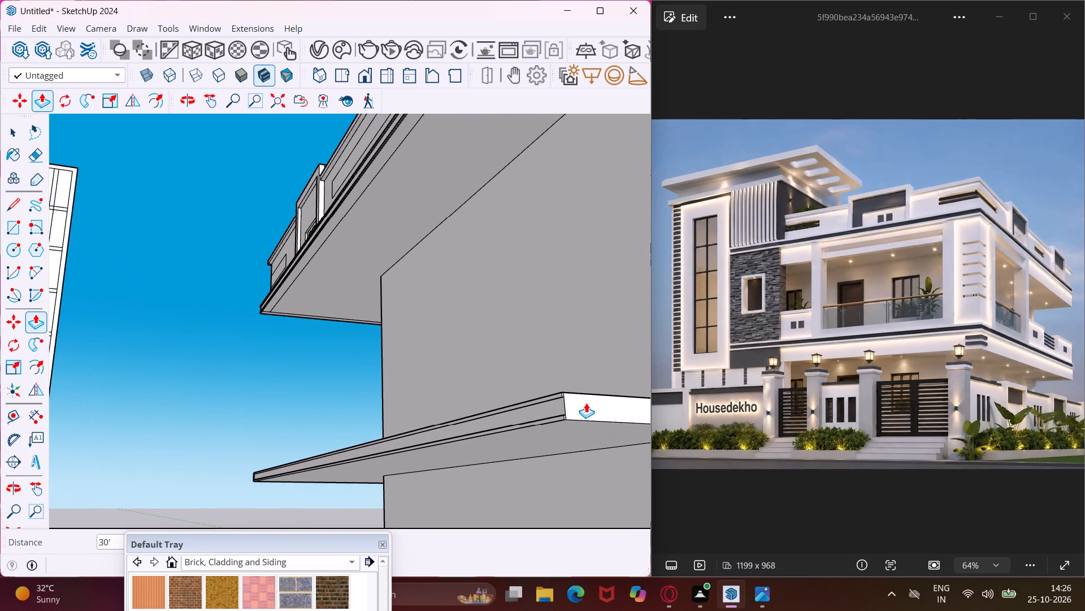
pyautogui.press('Escape')
pyautogui.press('space')
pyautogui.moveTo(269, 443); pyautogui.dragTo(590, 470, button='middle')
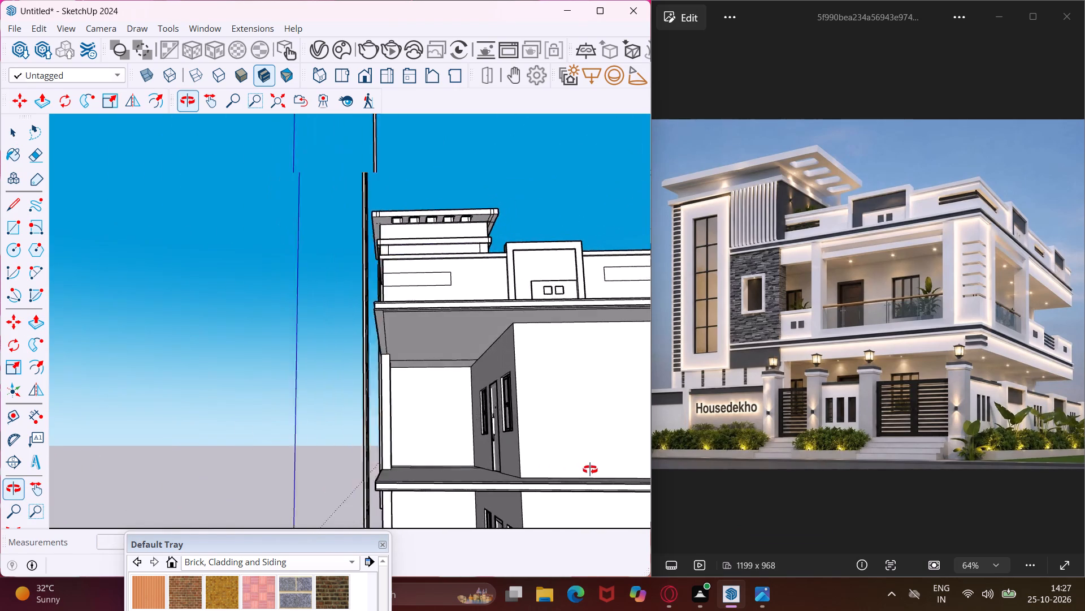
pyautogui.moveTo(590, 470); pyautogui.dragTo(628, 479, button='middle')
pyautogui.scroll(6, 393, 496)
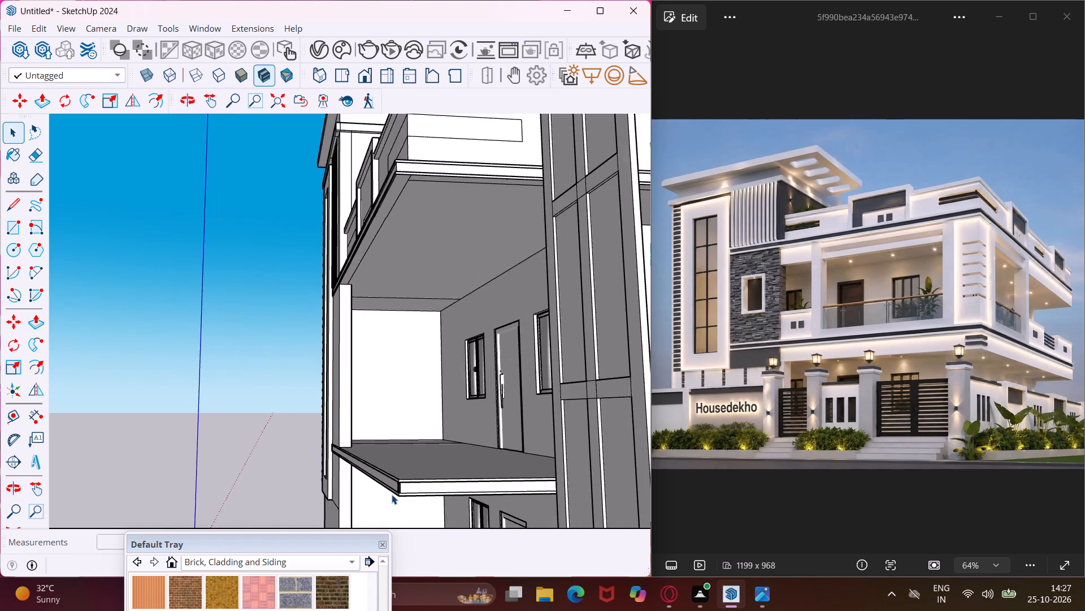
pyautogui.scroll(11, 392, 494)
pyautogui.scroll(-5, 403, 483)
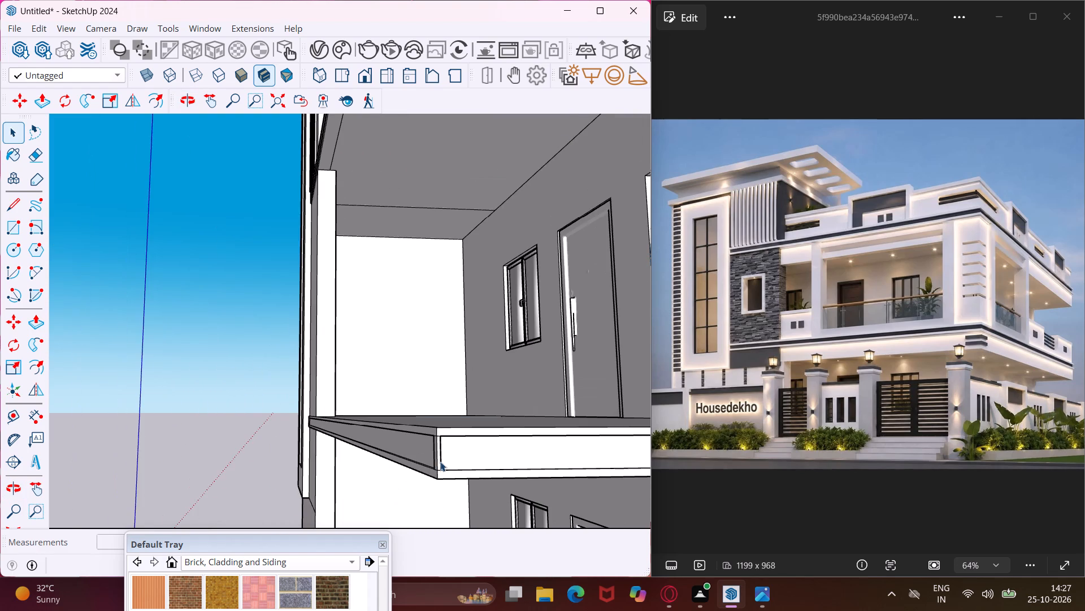
# Push/Pull the vertical corner strip between the balcony band's upper and lower frames 7/16" inward, flush with the recessed front panel.
pyautogui.scroll(5, 440, 462)
pyautogui.moveTo(444, 462); pyautogui.dragTo(610, 464, button='middle')
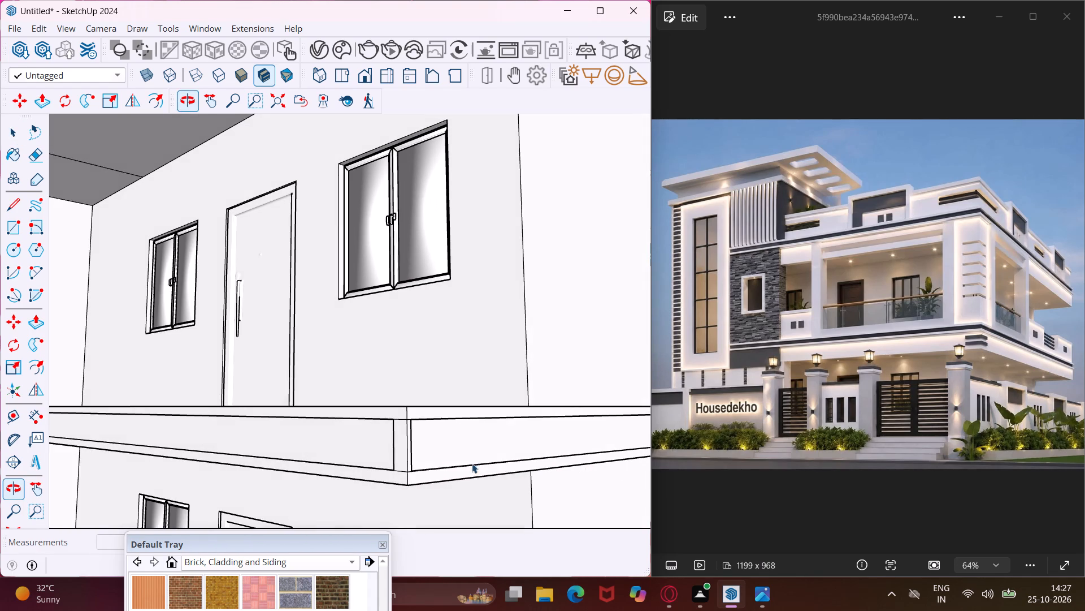
pyautogui.scroll(10, 392, 446)
pyautogui.moveTo(396, 450); pyautogui.dragTo(437, 459, button='middle')
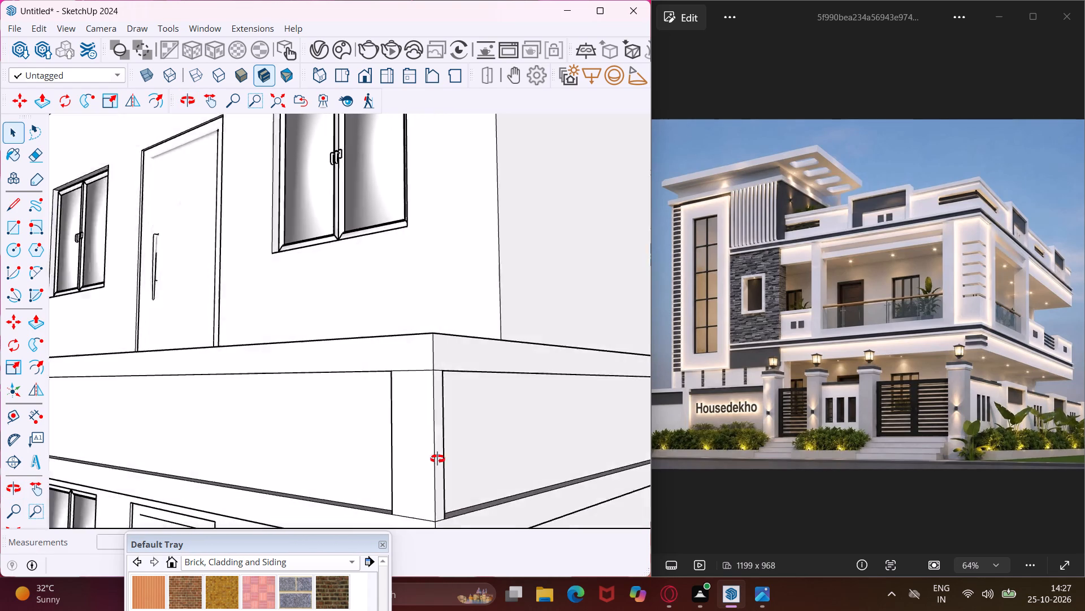
pyautogui.moveTo(437, 459); pyautogui.dragTo(501, 453, button='middle')
pyautogui.click(405, 452)
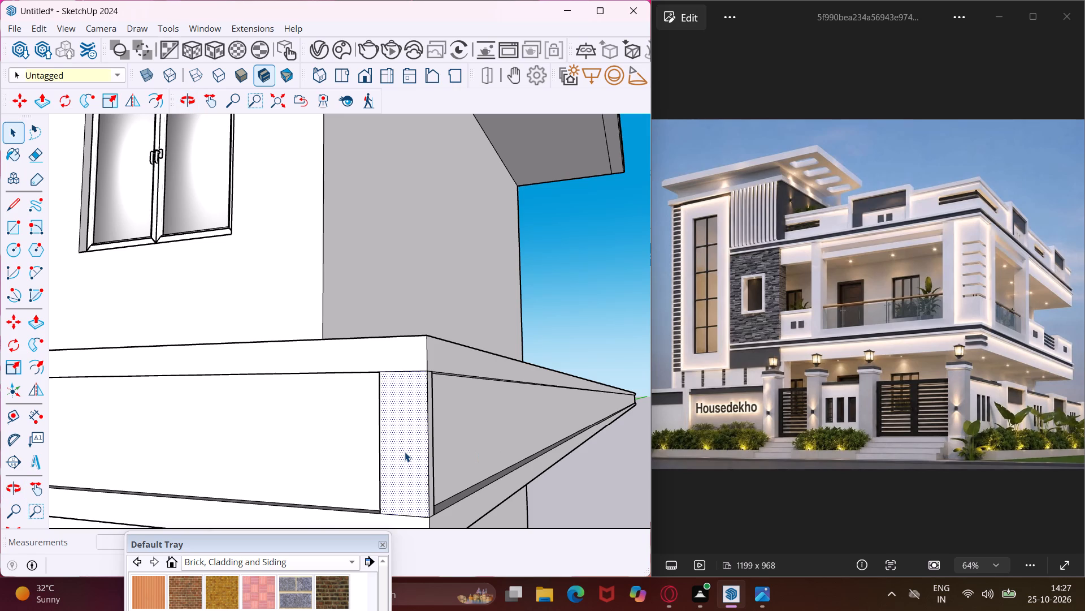
pyautogui.press('p')
pyautogui.click(405, 452)
pyautogui.moveTo(343, 446); pyautogui.dragTo(539, 451, button='middle')
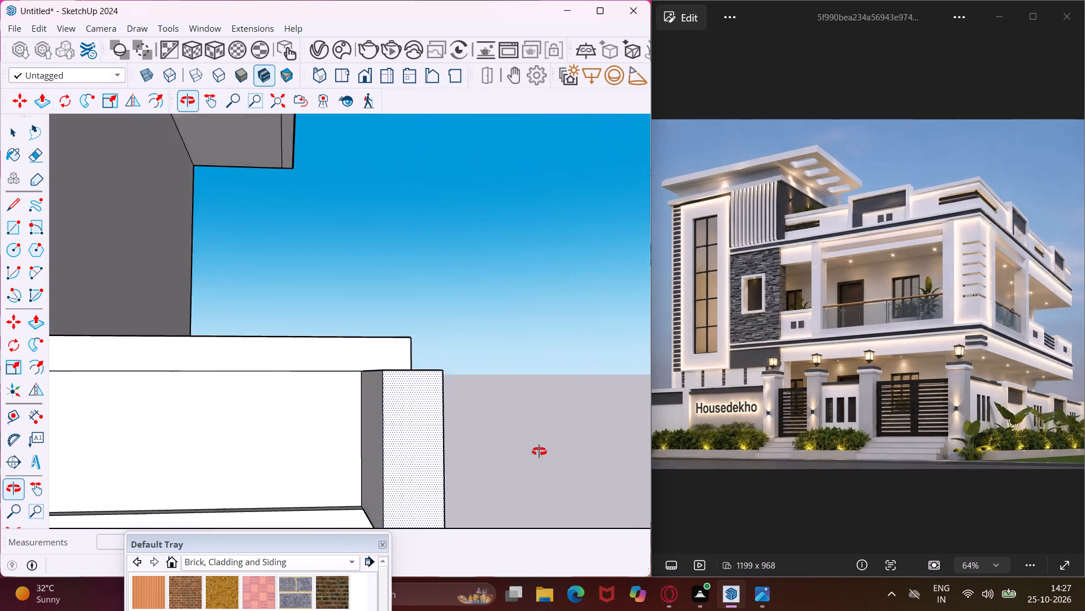
pyautogui.moveTo(539, 451); pyautogui.dragTo(560, 449, button='middle')
pyautogui.click(294, 413)
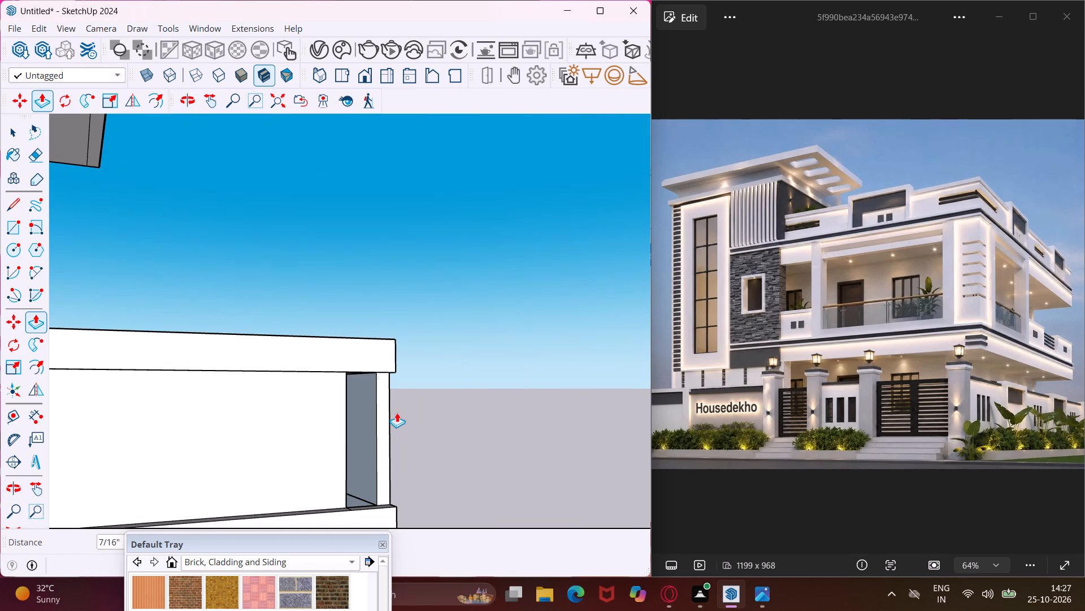
pyautogui.moveTo(390, 412); pyautogui.dragTo(81, 503, button='middle')
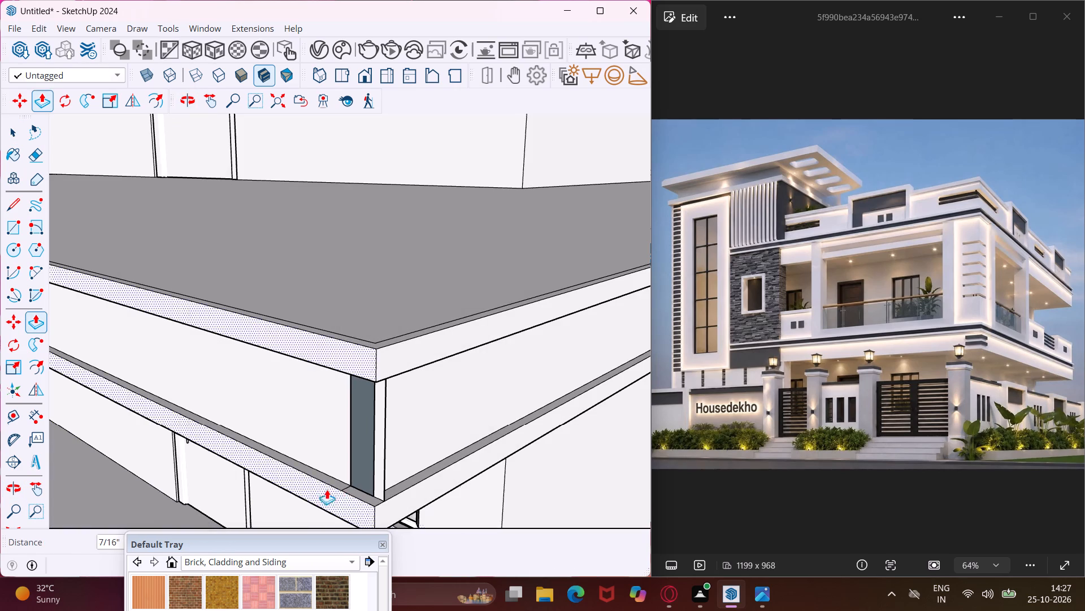
pyautogui.press('Escape')
pyautogui.press('space')
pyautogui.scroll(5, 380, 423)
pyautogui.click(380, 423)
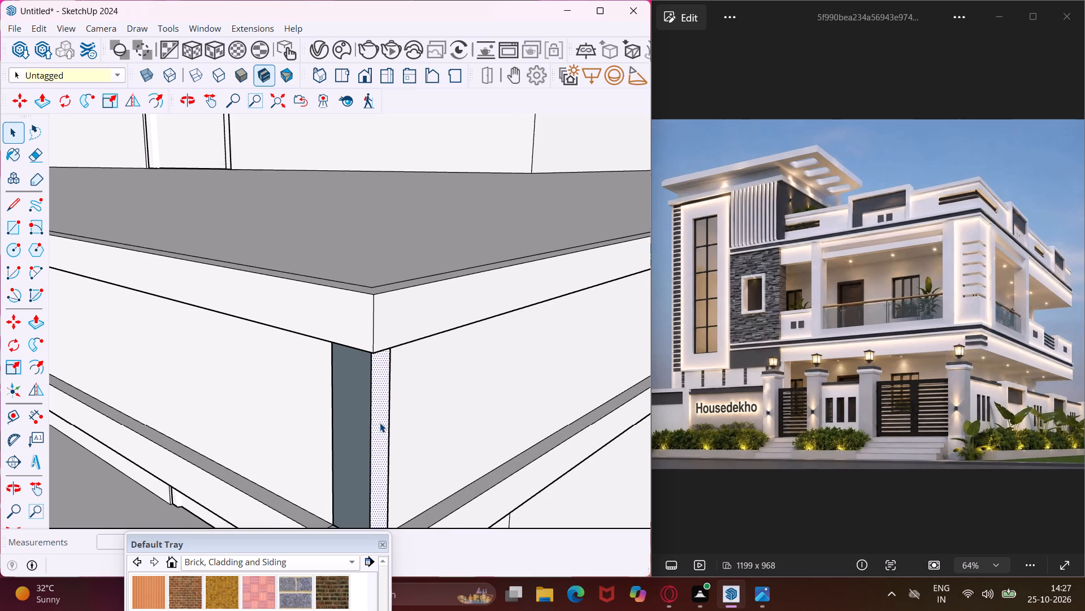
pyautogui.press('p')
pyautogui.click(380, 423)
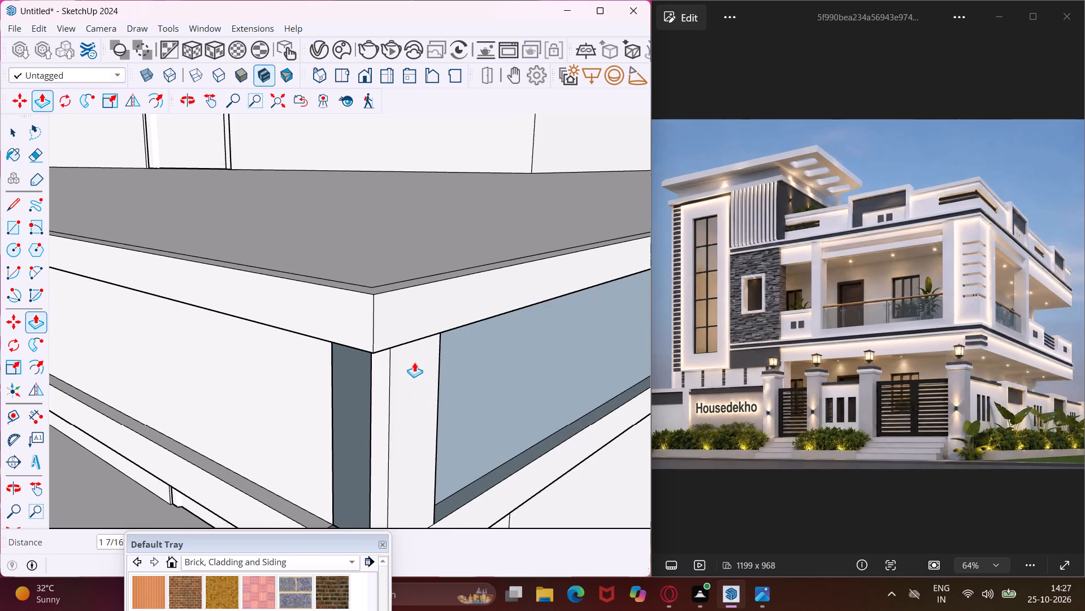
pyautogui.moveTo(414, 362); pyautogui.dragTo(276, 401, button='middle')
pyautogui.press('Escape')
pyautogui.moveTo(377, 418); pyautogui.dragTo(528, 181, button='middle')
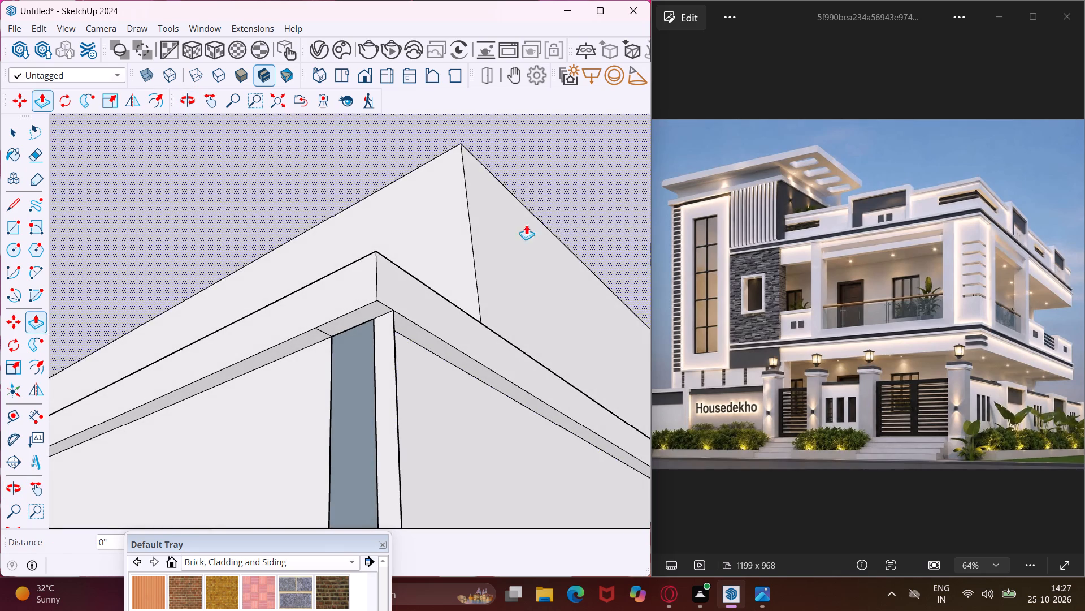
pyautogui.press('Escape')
# Delete the leftover narrow side face and its vertical edge at the balcony band's corner.
pyautogui.press('space')
pyautogui.click(389, 412)
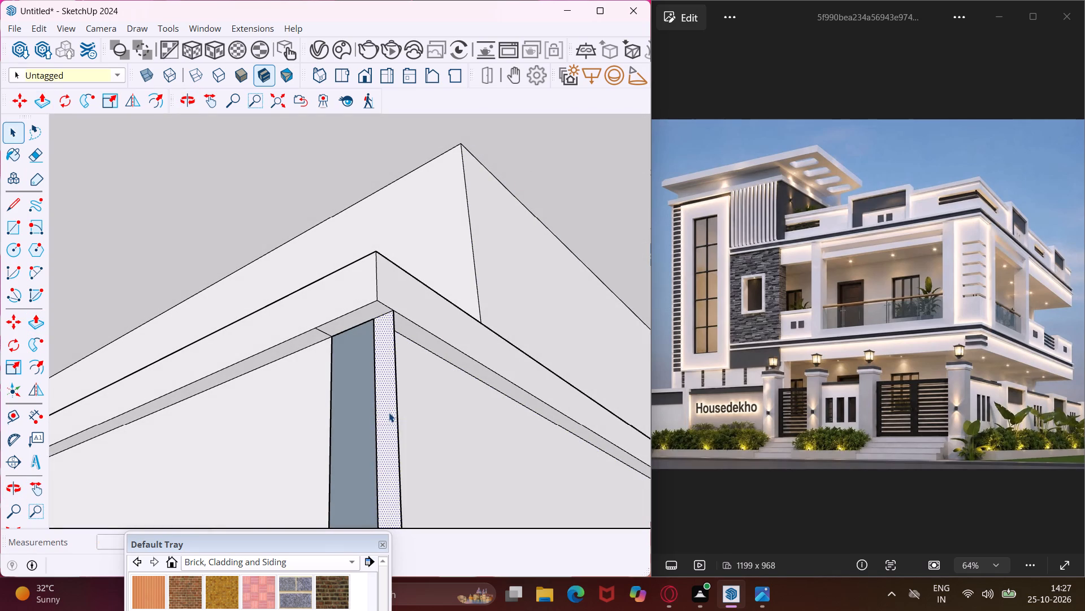
pyautogui.press('Delete')
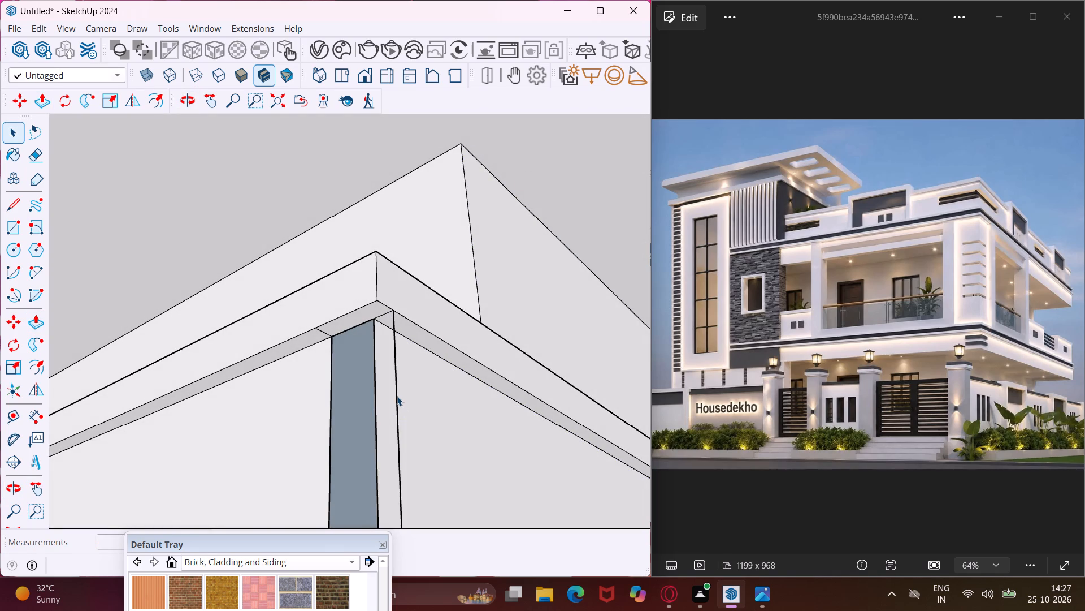
pyautogui.click(397, 396)
pyautogui.press('Delete')
# Draw a rectangle over the open gap at the band's corner, from the front panel's upper corner to the opposite lower outer corner.
pyautogui.moveTo(370, 389); pyautogui.dragTo(498, 428, button='middle')
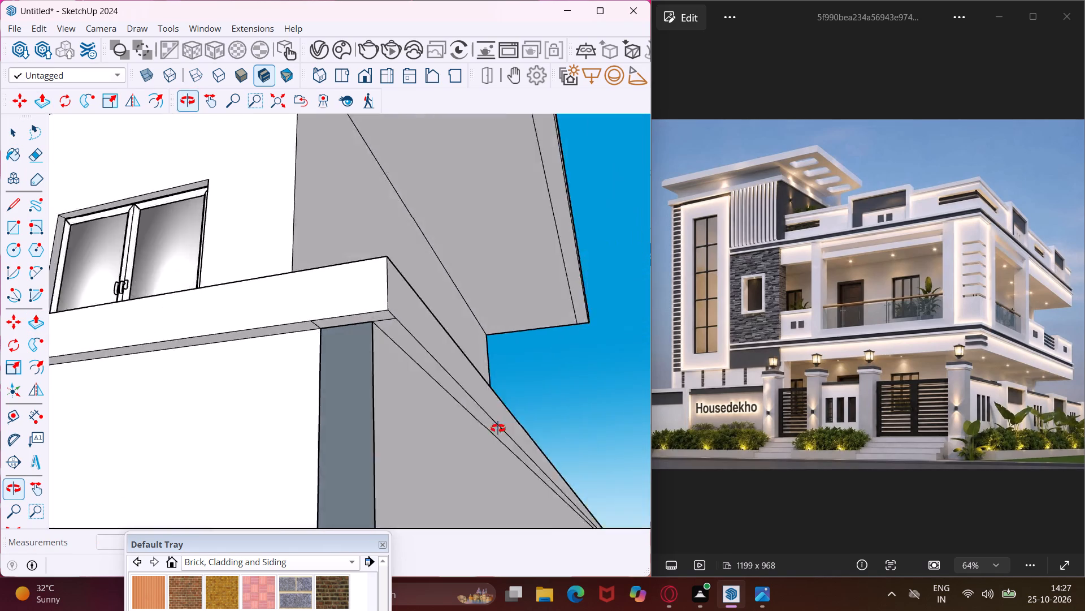
pyautogui.moveTo(498, 428); pyautogui.dragTo(520, 421, button='middle')
pyautogui.scroll(-7, 480, 390)
pyautogui.moveTo(476, 390); pyautogui.dragTo(479, 445, button='middle')
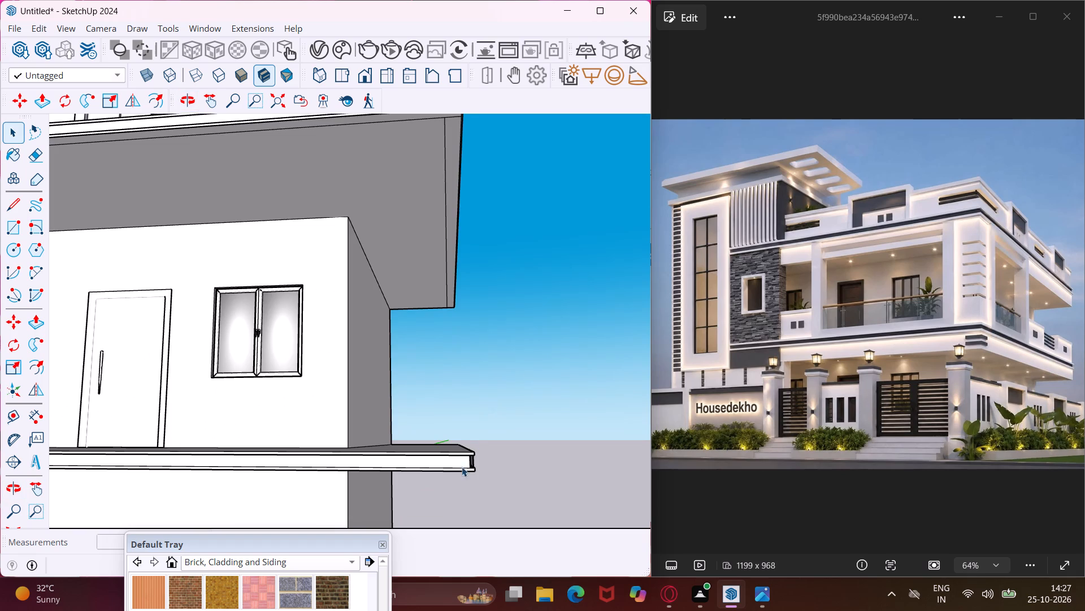
pyautogui.scroll(15, 462, 467)
pyautogui.scroll(6, 462, 467)
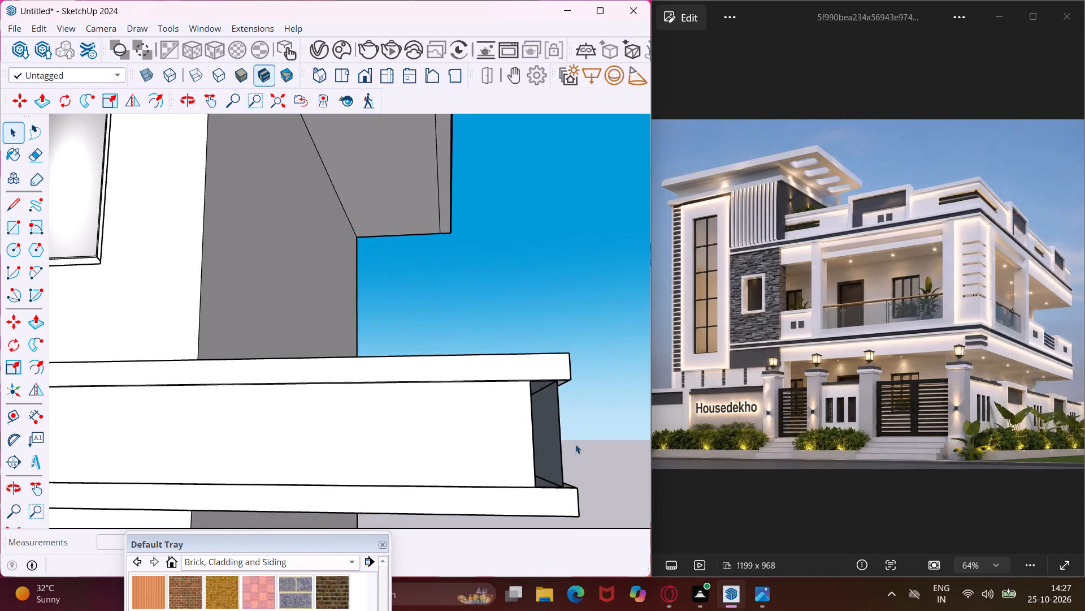
pyautogui.moveTo(575, 444); pyautogui.dragTo(578, 435, button='middle')
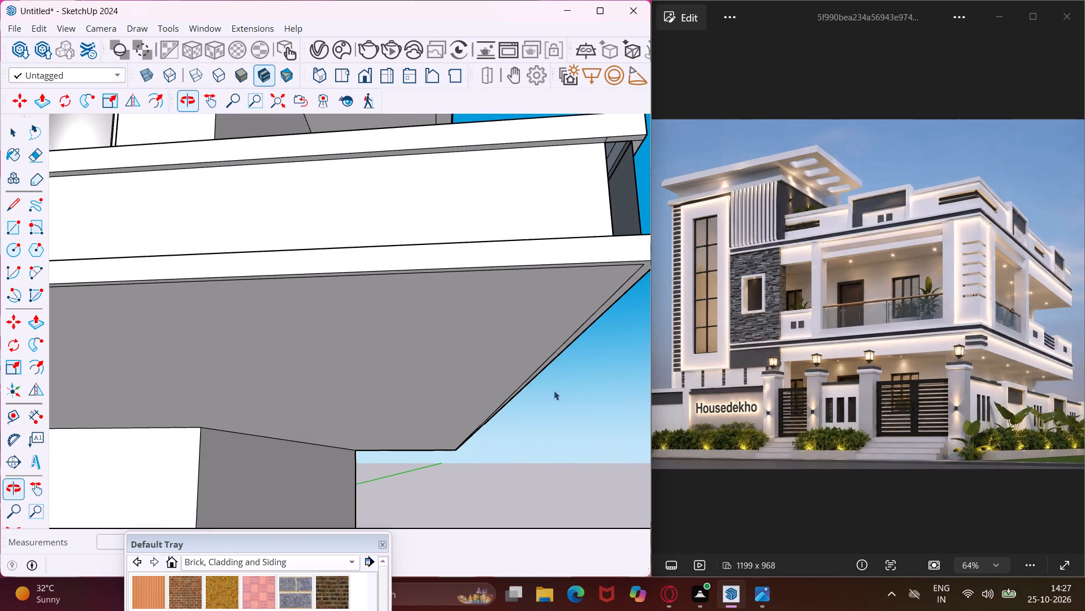
pyautogui.click(211, 110)
pyautogui.moveTo(452, 229); pyautogui.dragTo(452, 231)
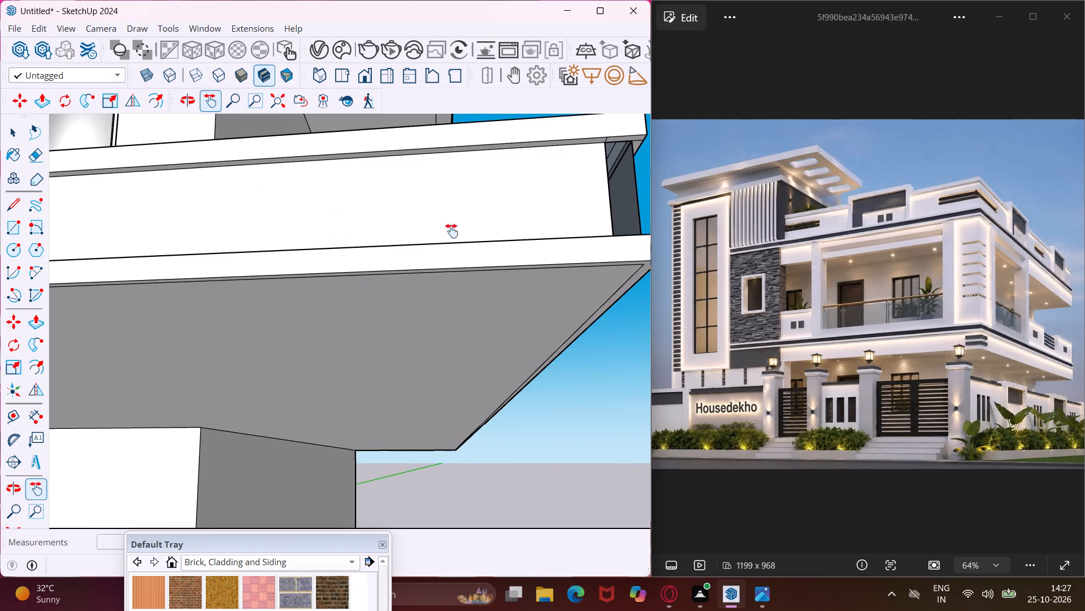
pyautogui.moveTo(452, 231); pyautogui.dragTo(298, 405)
pyautogui.scroll(5, 448, 404)
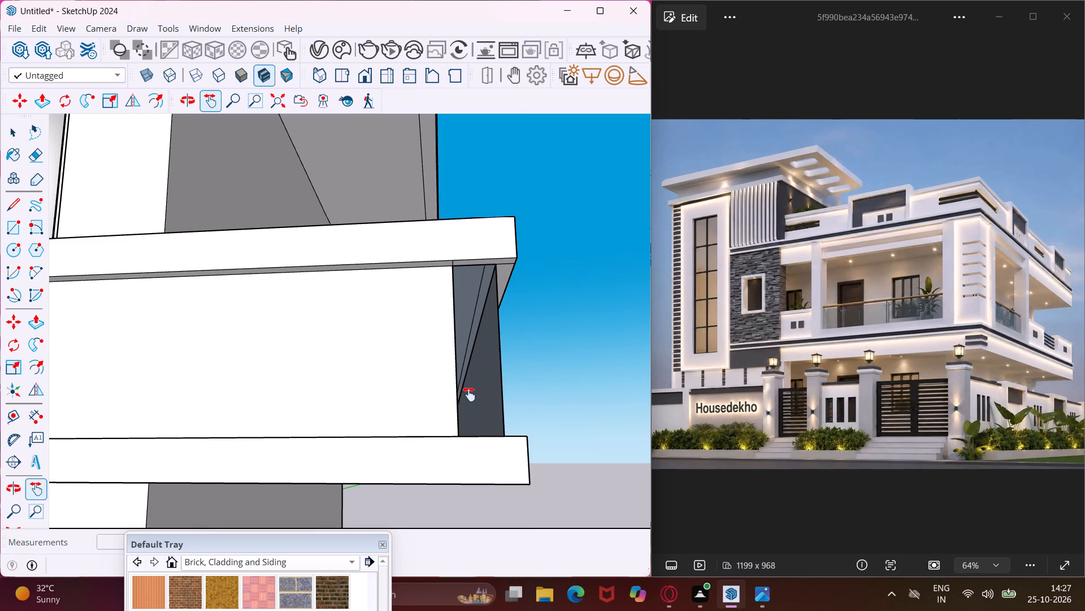
pyautogui.moveTo(469, 394); pyautogui.dragTo(474, 421)
pyautogui.scroll(2, 490, 433)
pyautogui.moveTo(499, 436); pyautogui.dragTo(504, 453, button='middle')
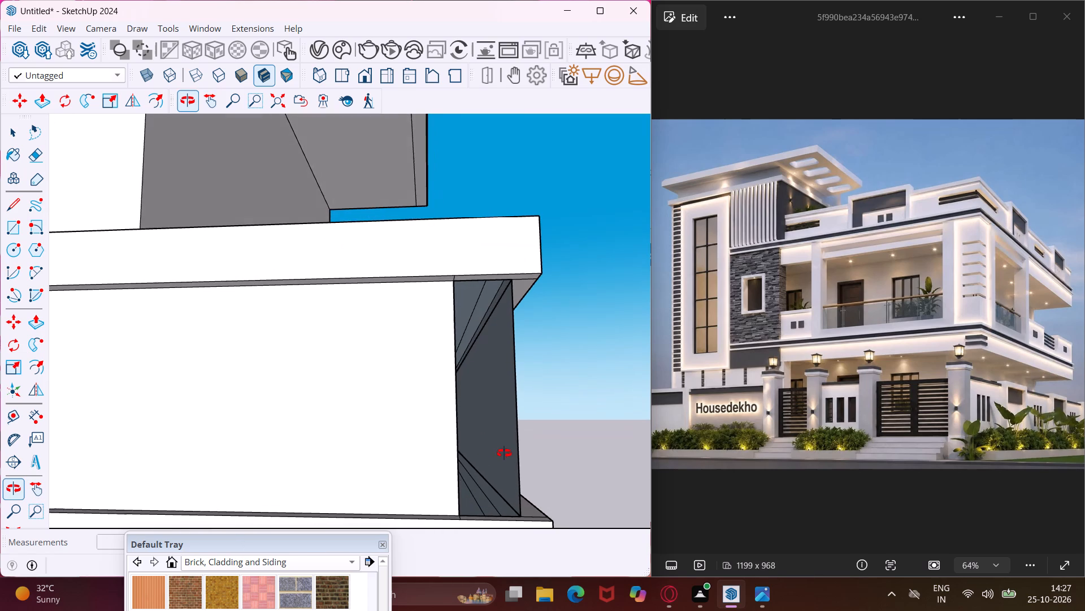
pyautogui.moveTo(504, 453); pyautogui.dragTo(502, 451, button='middle')
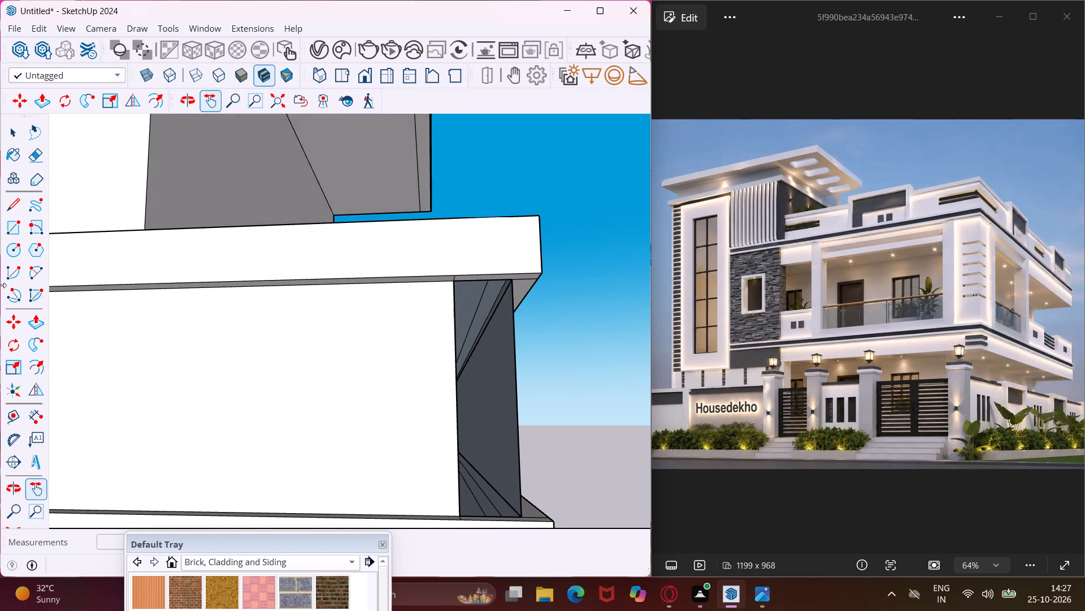
pyautogui.click(8, 234)
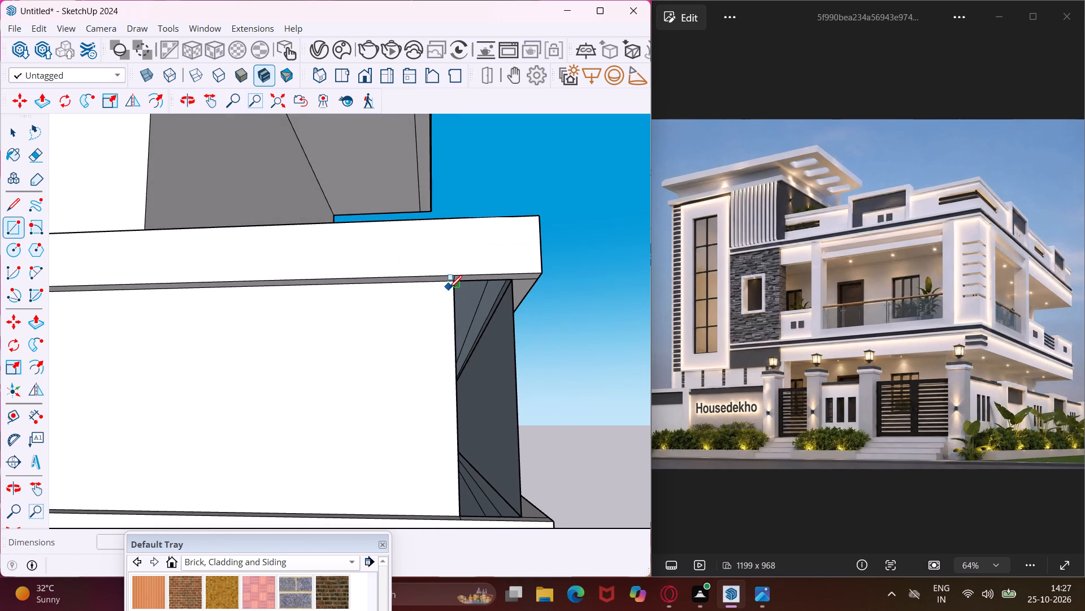
pyautogui.click(454, 283)
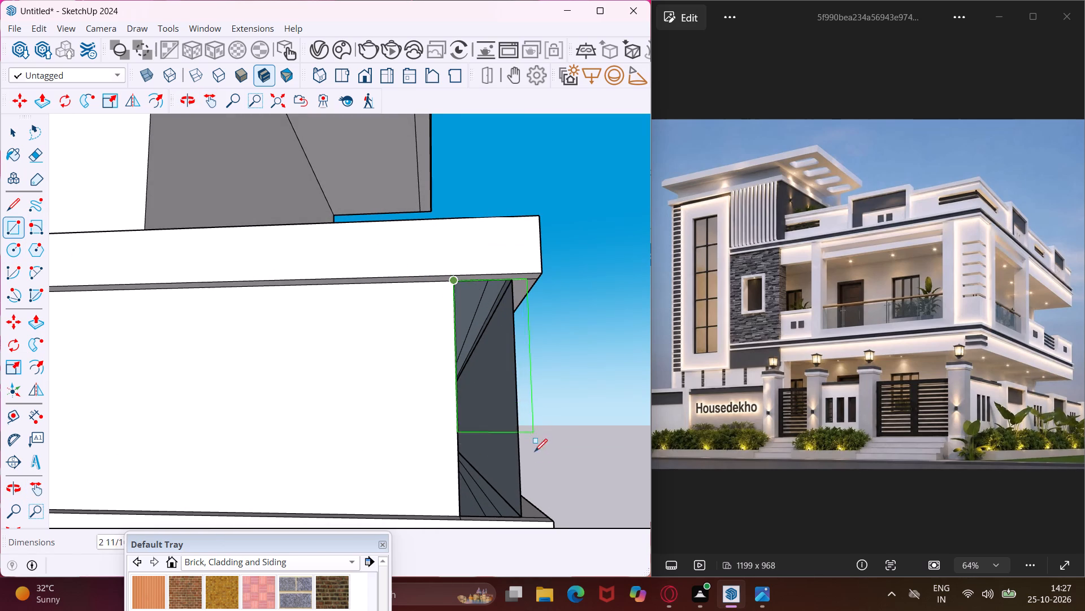
pyautogui.click(521, 514)
pyautogui.press('Escape')
pyautogui.press('space')
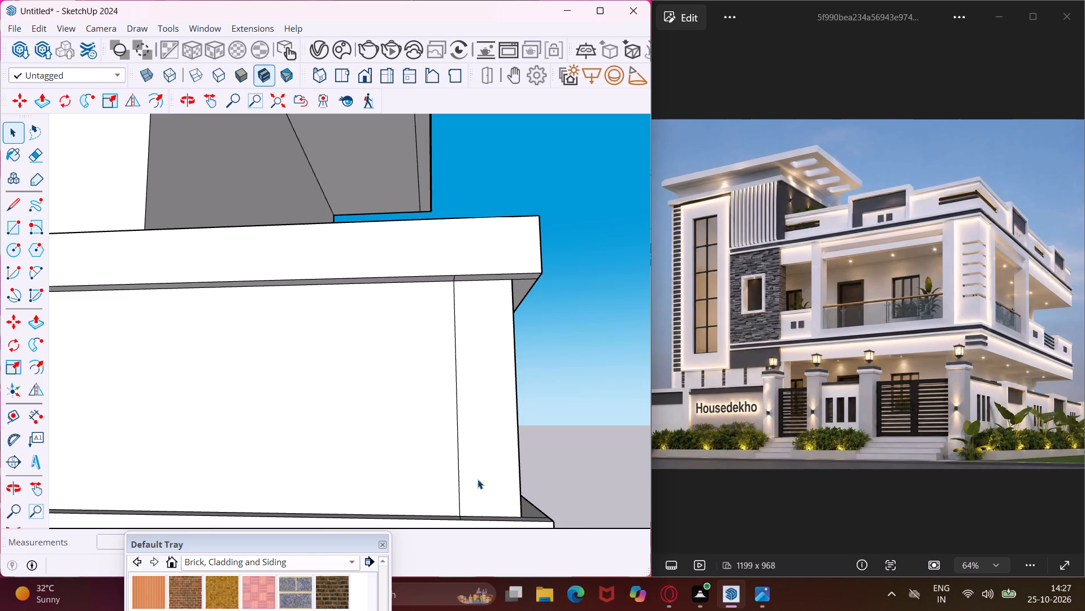
# Push/Pull the front border strip on the underside of the roof-level slab down 1'.
pyautogui.scroll(-19, 444, 422)
pyautogui.scroll(-3, 449, 376)
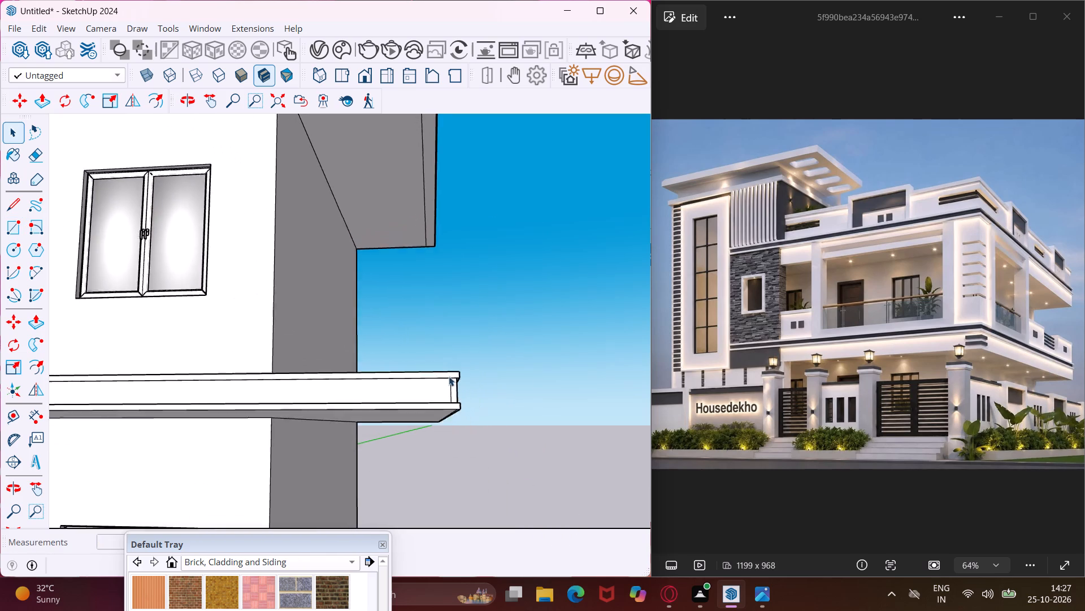
pyautogui.scroll(-19, 449, 376)
pyautogui.scroll(-6, 444, 391)
pyautogui.moveTo(397, 387); pyautogui.dragTo(400, 399, button='middle')
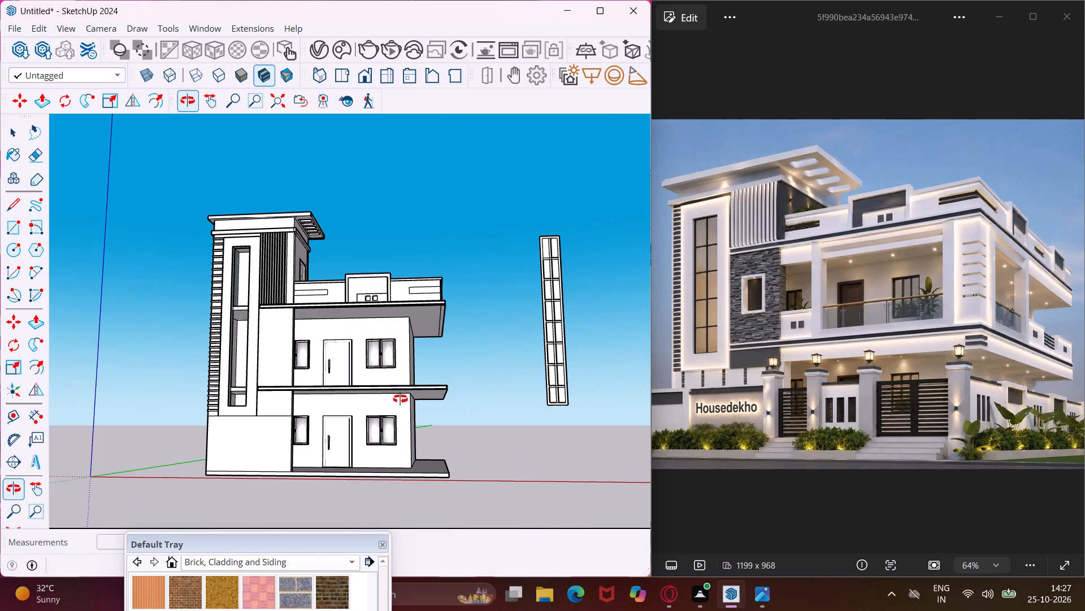
pyautogui.moveTo(400, 399); pyautogui.dragTo(396, 489, button='middle')
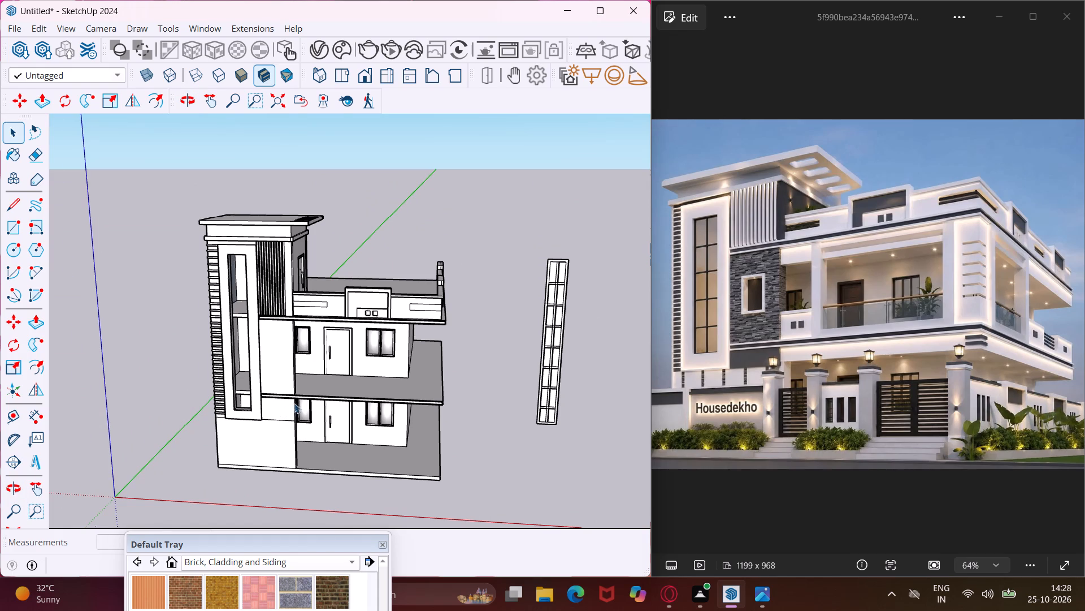
pyautogui.scroll(10, 294, 403)
pyautogui.scroll(-6, 306, 386)
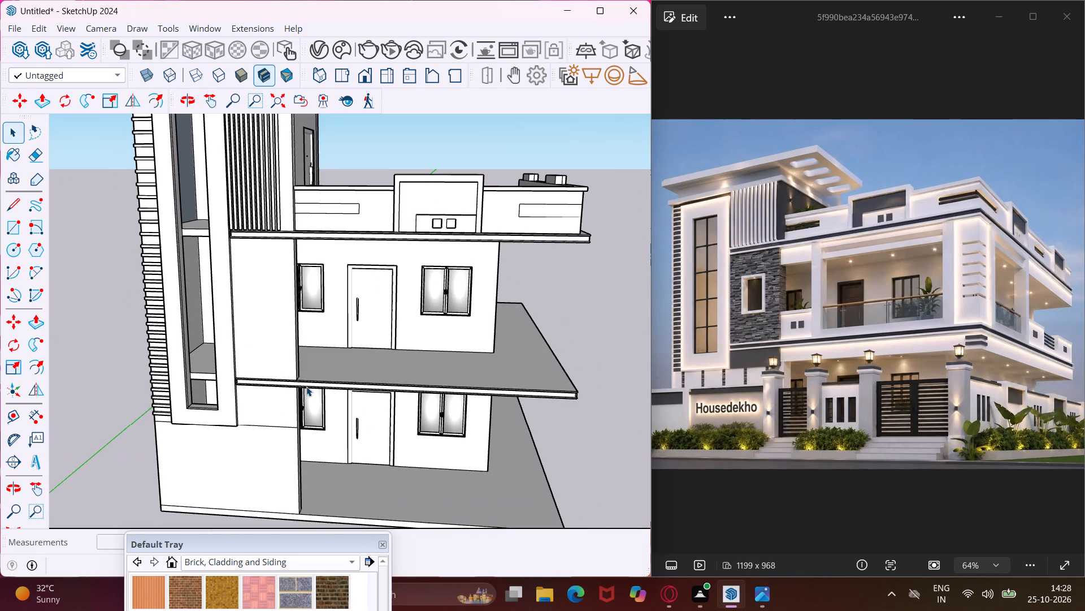
pyautogui.moveTo(610, 250); pyautogui.dragTo(602, 156, button='middle')
pyautogui.scroll(11, 580, 192)
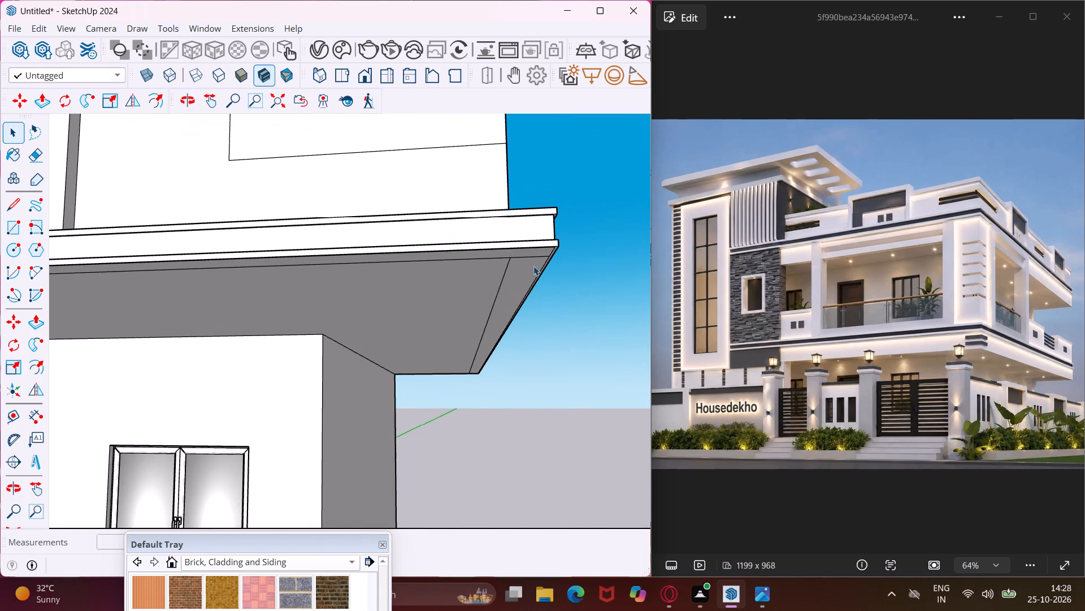
pyautogui.moveTo(533, 266); pyautogui.dragTo(533, 225, button='middle')
pyautogui.click(523, 195)
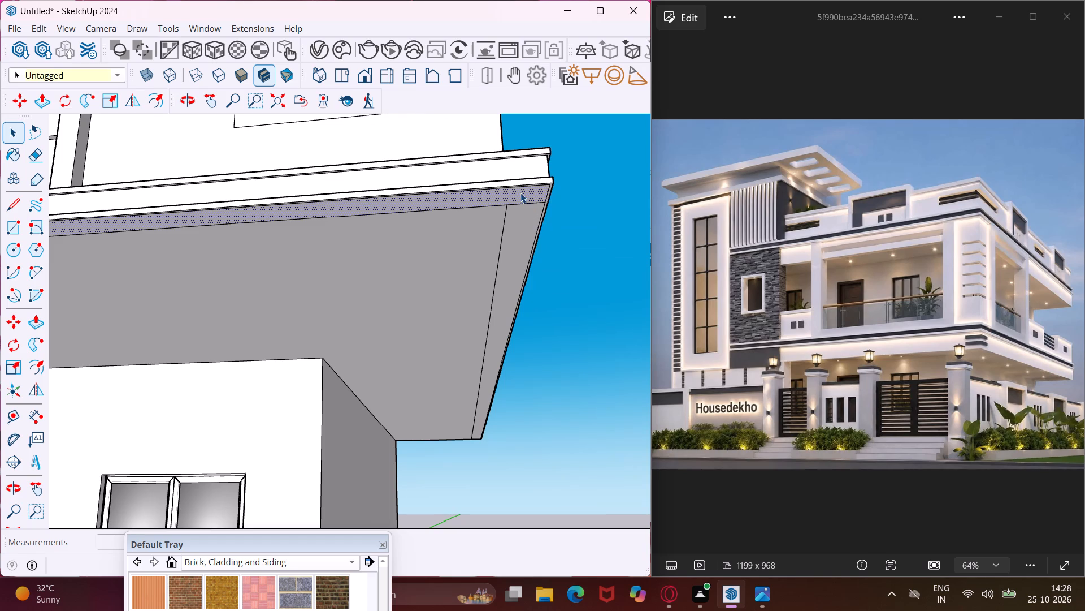
pyautogui.press('p')
pyautogui.click(520, 193)
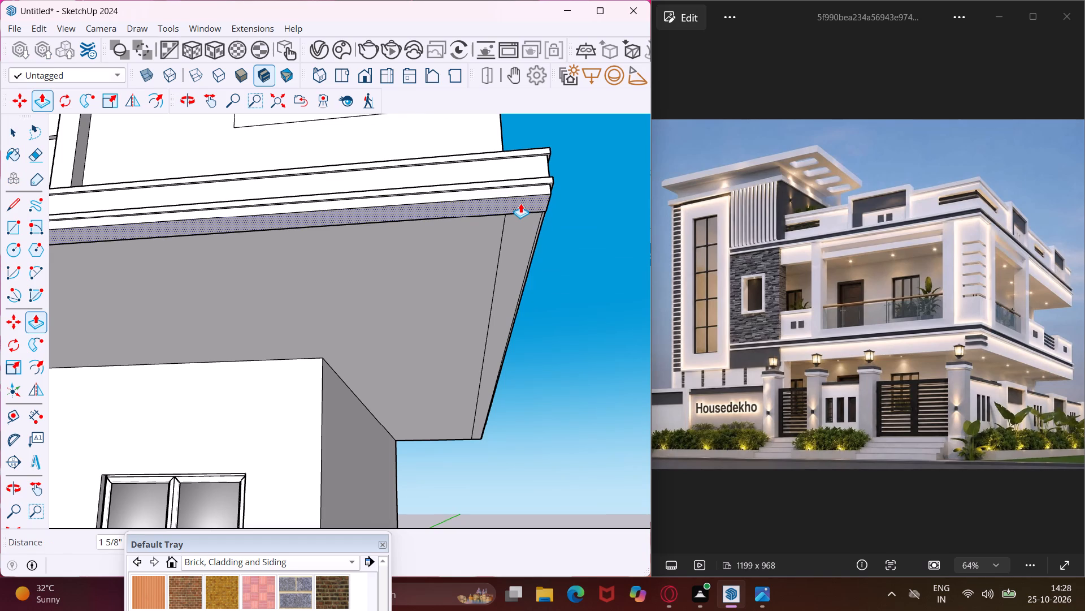
pyautogui.write("1'")
pyautogui.press('Return')
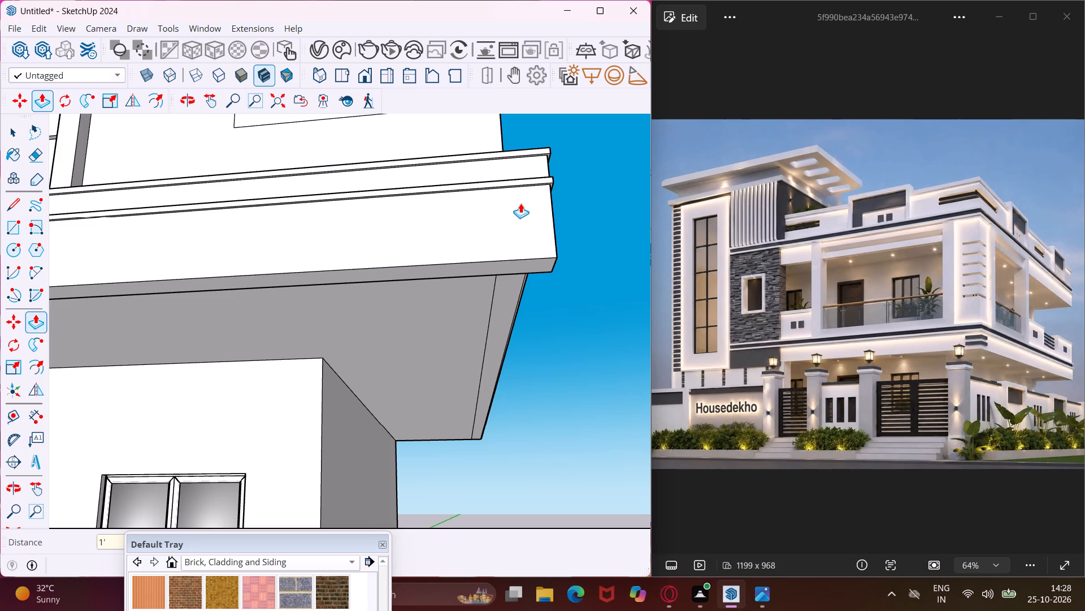
# Push/Pull the side border strip under the same slab down 1', level with the front beam's underside.
pyautogui.click(515, 276)
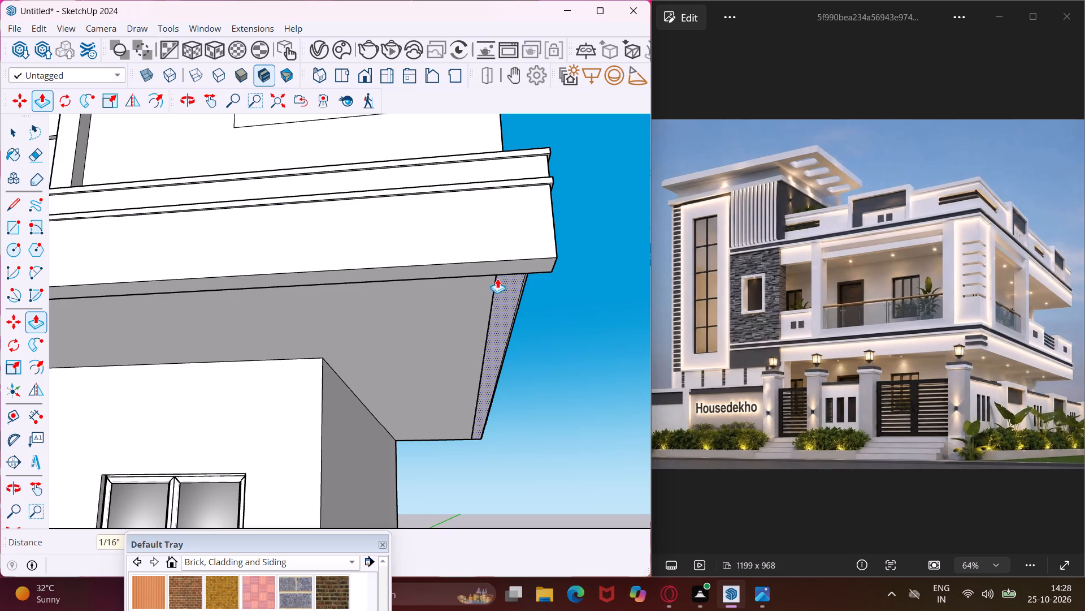
pyautogui.click(484, 271)
pyautogui.scroll(-9, 484, 271)
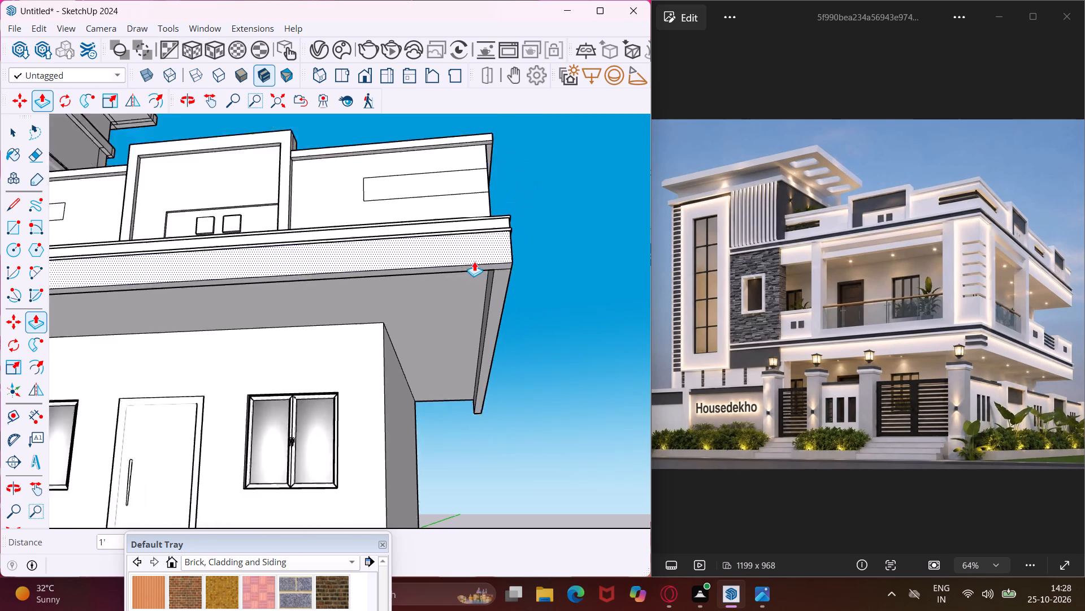
pyautogui.scroll(-8, 474, 261)
pyautogui.press('Escape')
pyautogui.press('space')
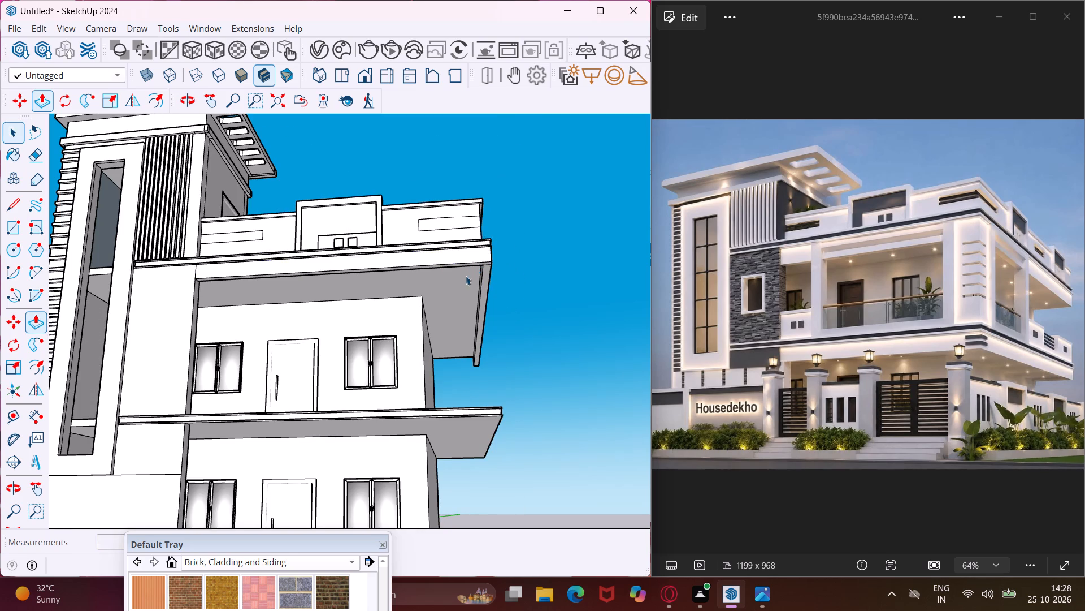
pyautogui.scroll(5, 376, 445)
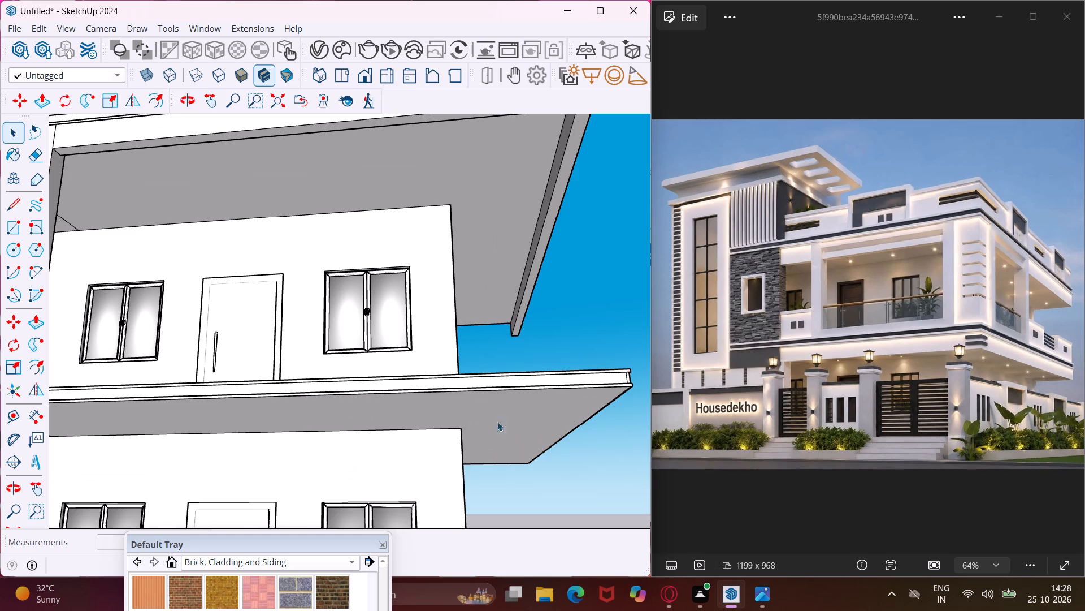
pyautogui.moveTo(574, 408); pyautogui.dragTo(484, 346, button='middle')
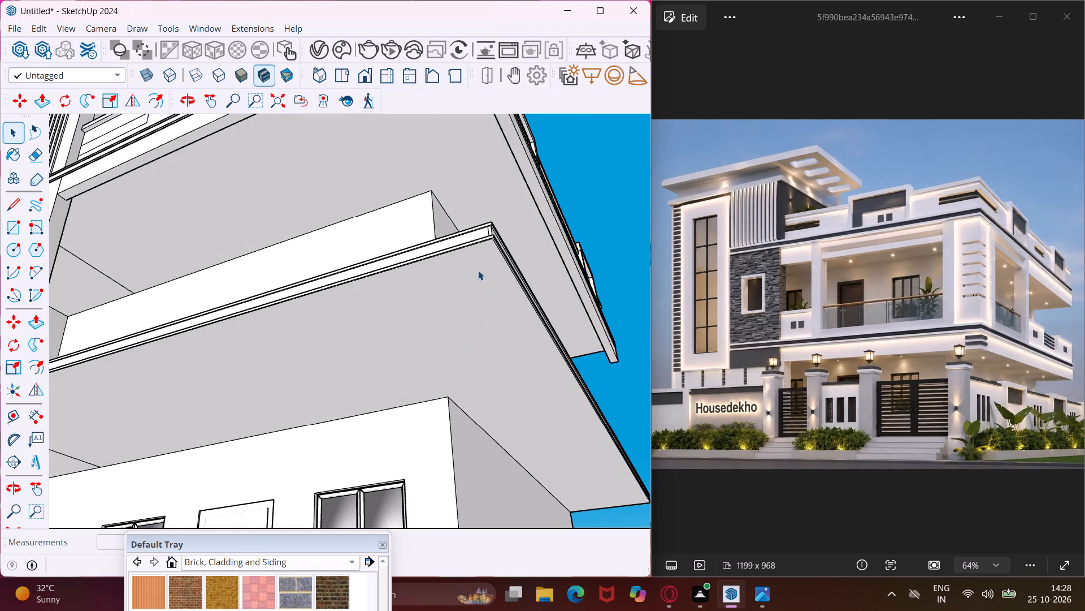
# Copy the front border edge on the underside of the first-floor slab 6" inward to outline a front beam strip.
pyautogui.scroll(11, 476, 244)
pyautogui.scroll(11, 476, 244)
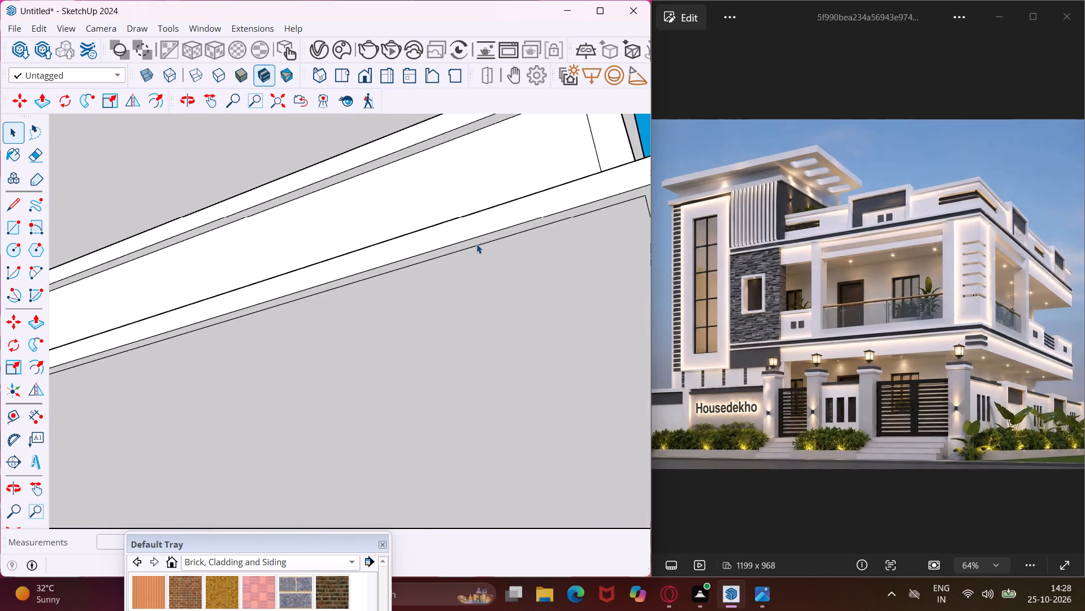
pyautogui.click(494, 242)
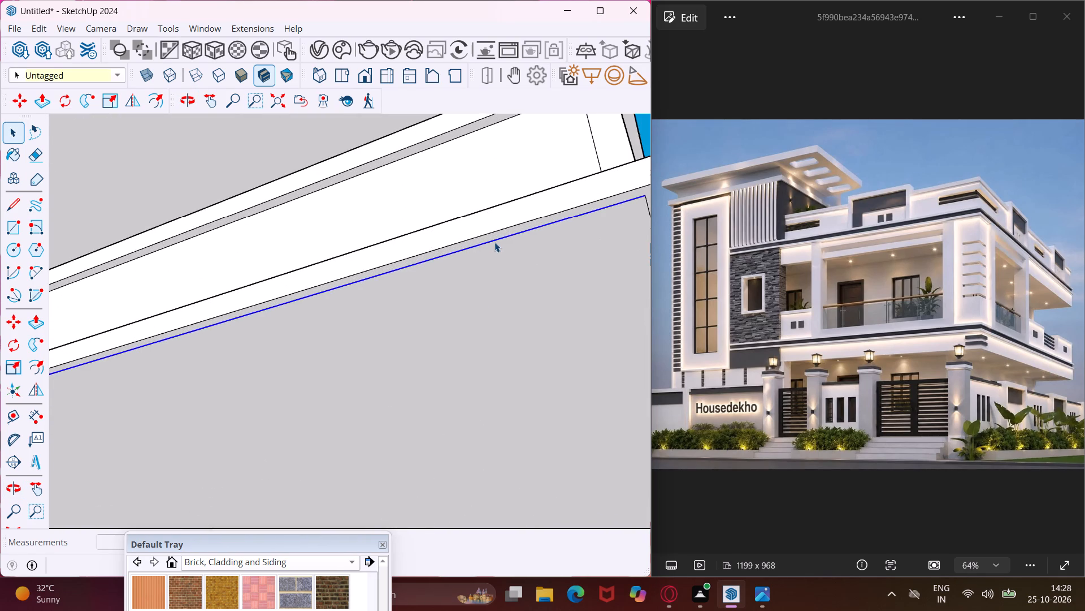
pyautogui.press('m')
pyautogui.scroll(-5, 582, 217)
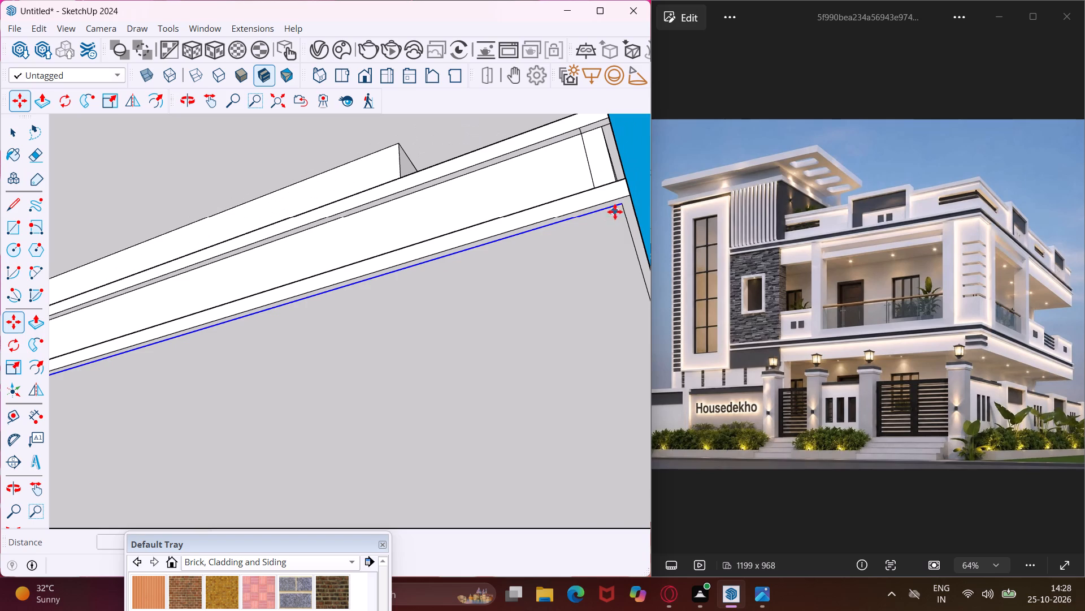
pyautogui.click(621, 204)
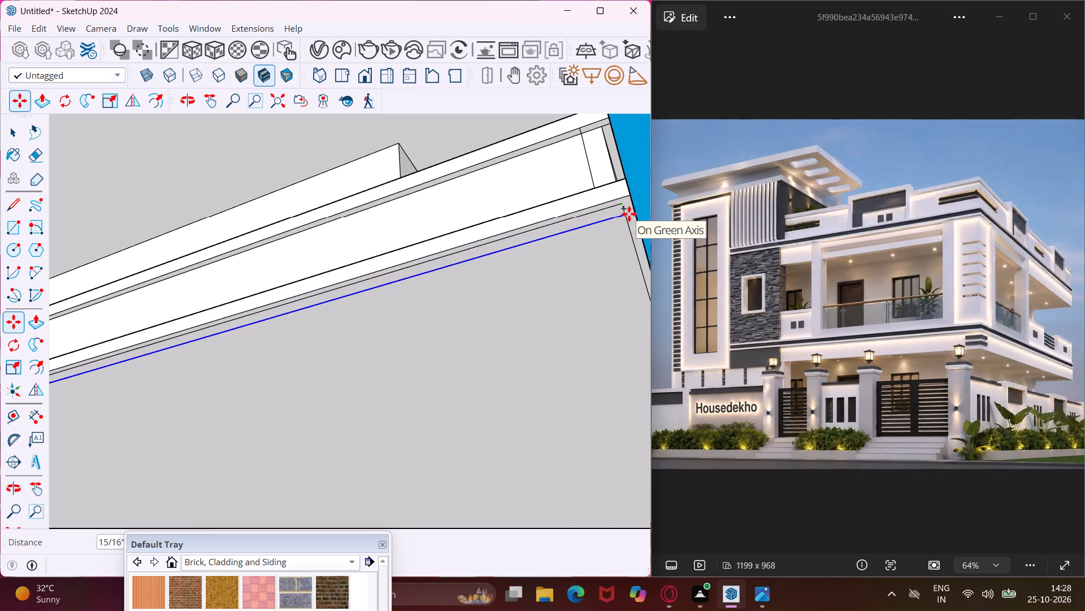
pyautogui.scroll(14, 626, 214)
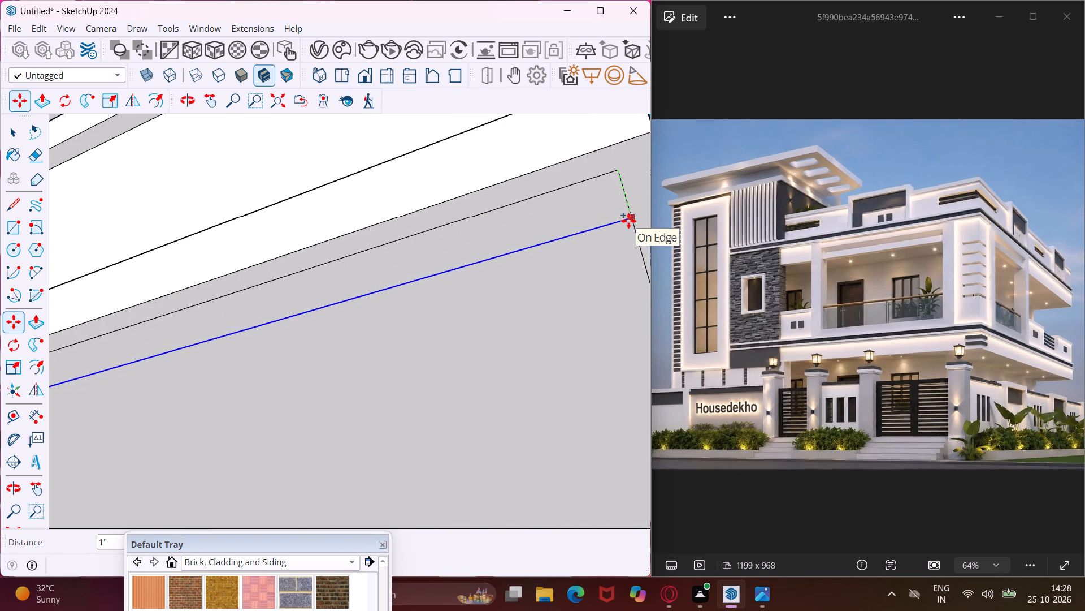
pyautogui.write('6"')
pyautogui.press('Return')
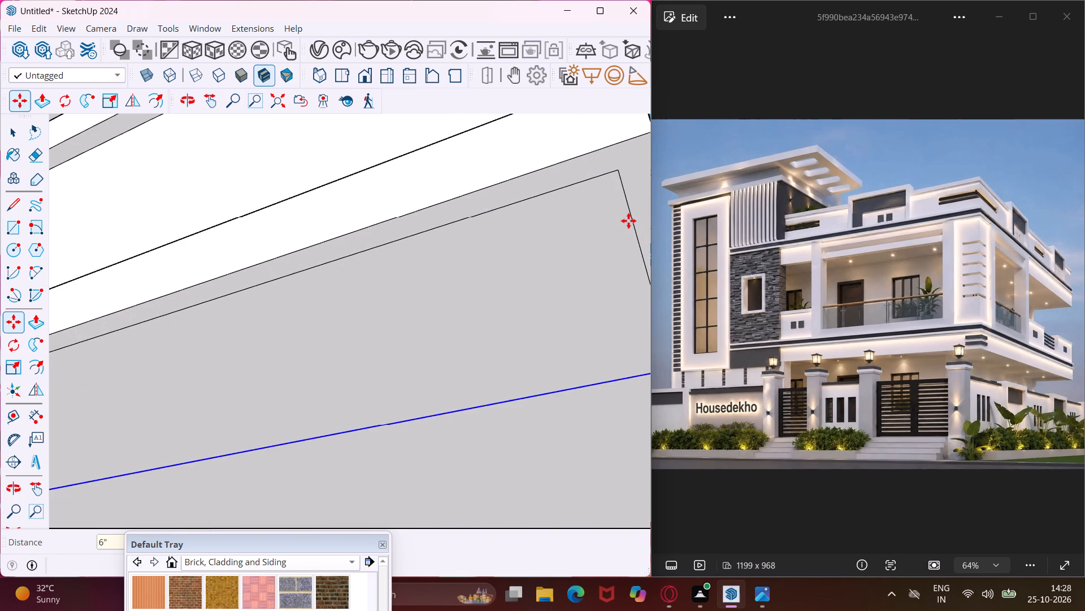
pyautogui.scroll(-13, 563, 242)
pyautogui.press('Escape')
pyautogui.press('space')
# Copy the side border edge on the first-floor slab's underside 6" inward to outline a side beam strip.
pyautogui.scroll(2, 613, 317)
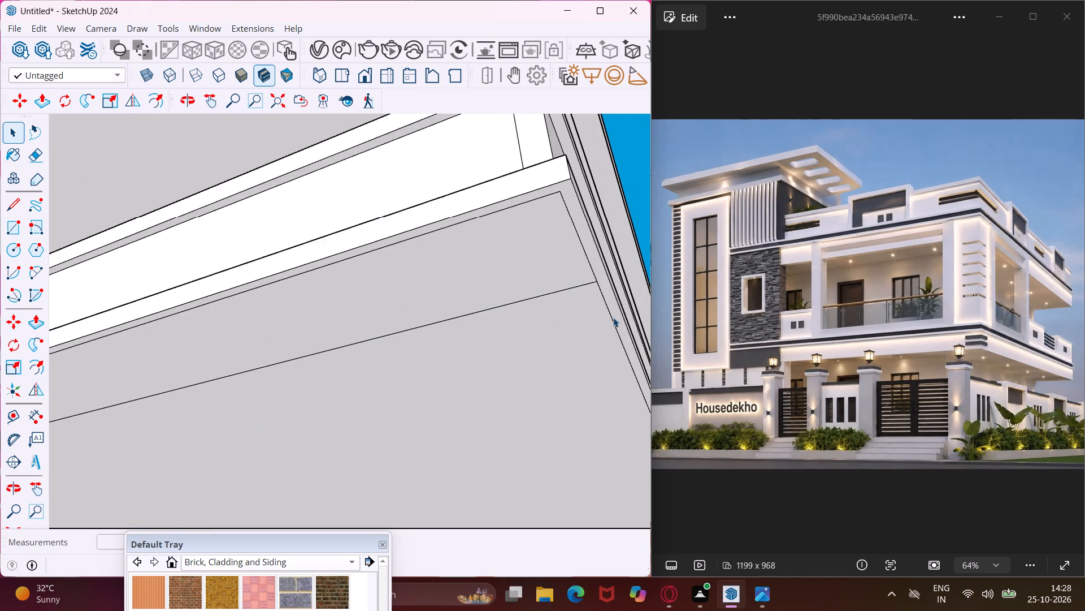
pyautogui.scroll(3, 613, 317)
pyautogui.click(610, 318)
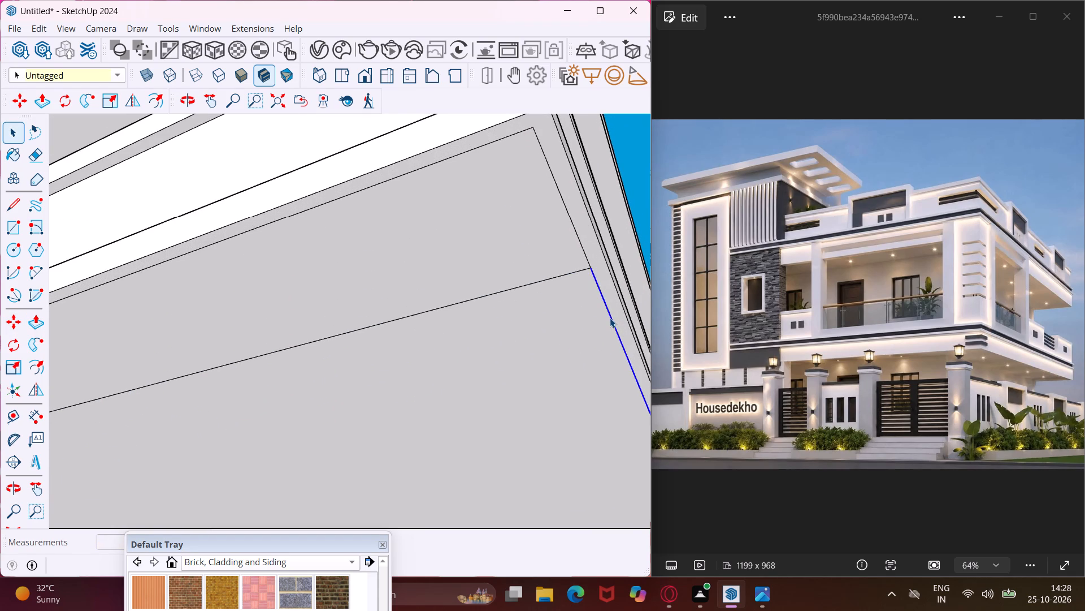
pyautogui.press('m')
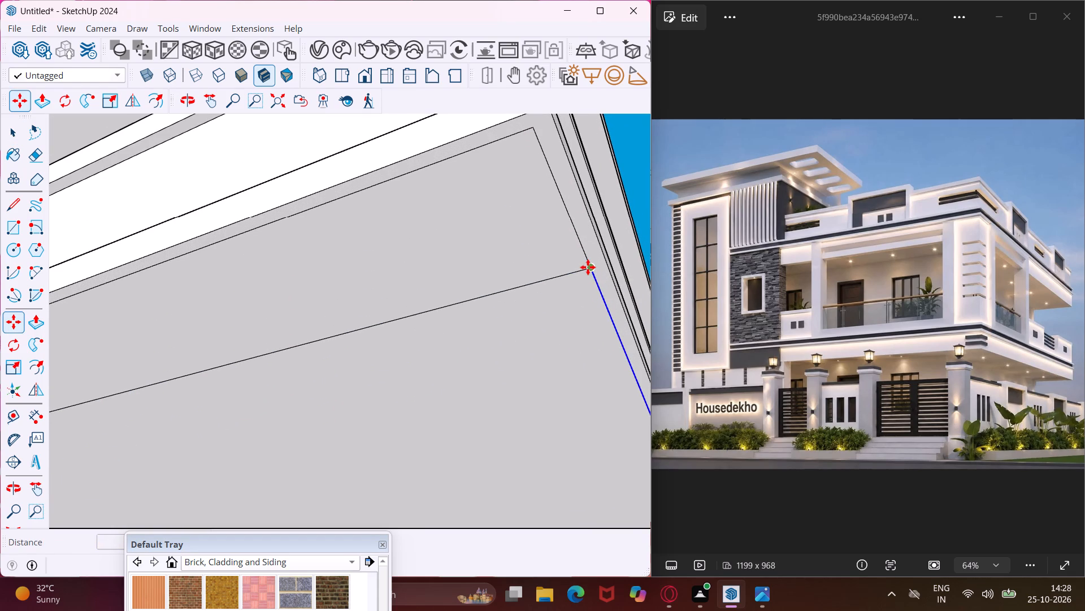
pyautogui.click(591, 268)
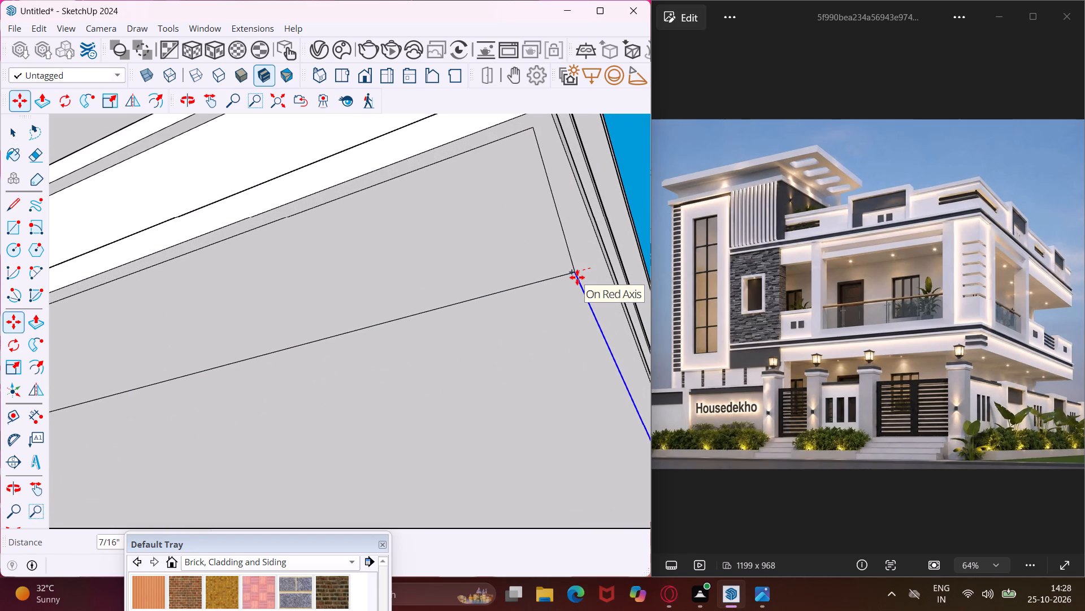
pyautogui.write('6"')
pyautogui.press('Return')
pyautogui.press('Escape')
pyautogui.press('space')
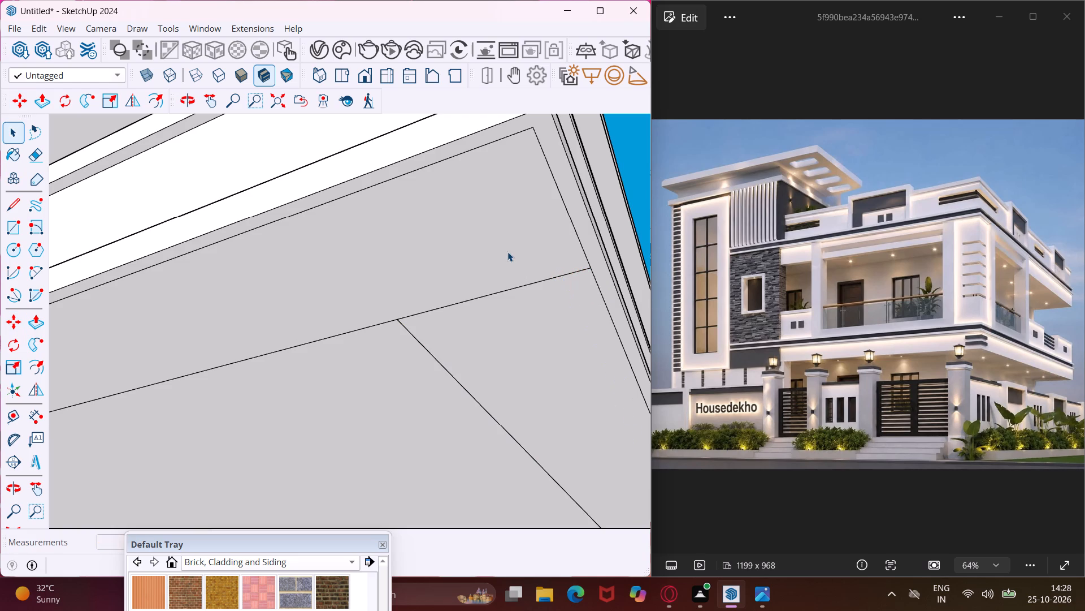
# Push/Pull the front border strip under the first-floor slab down 1'.
pyautogui.click(507, 252)
pyautogui.press('p')
pyautogui.click(507, 252)
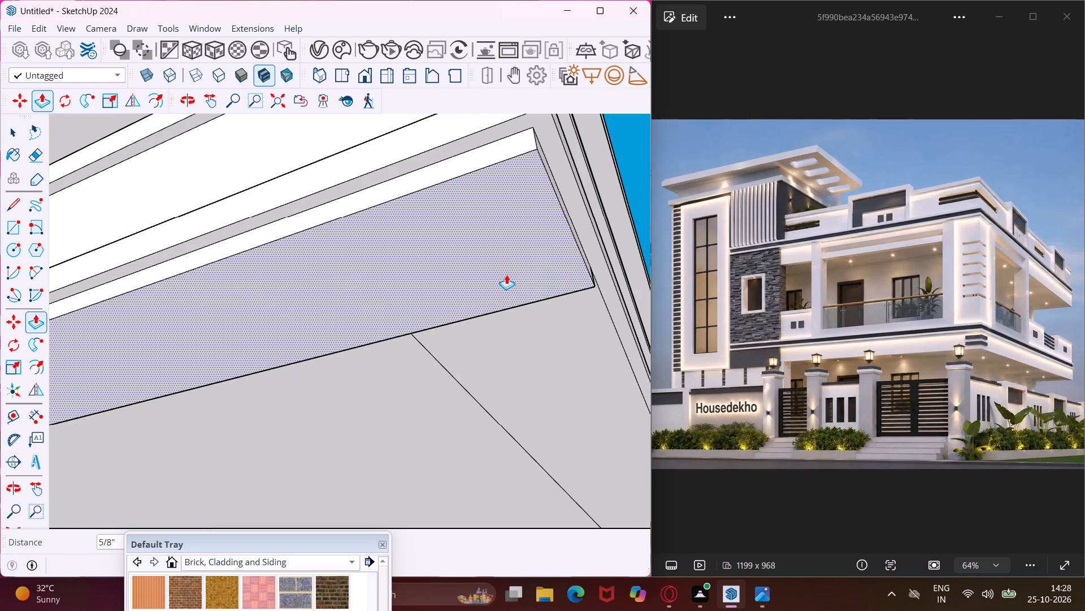
pyautogui.write("1'")
pyautogui.press('Return')
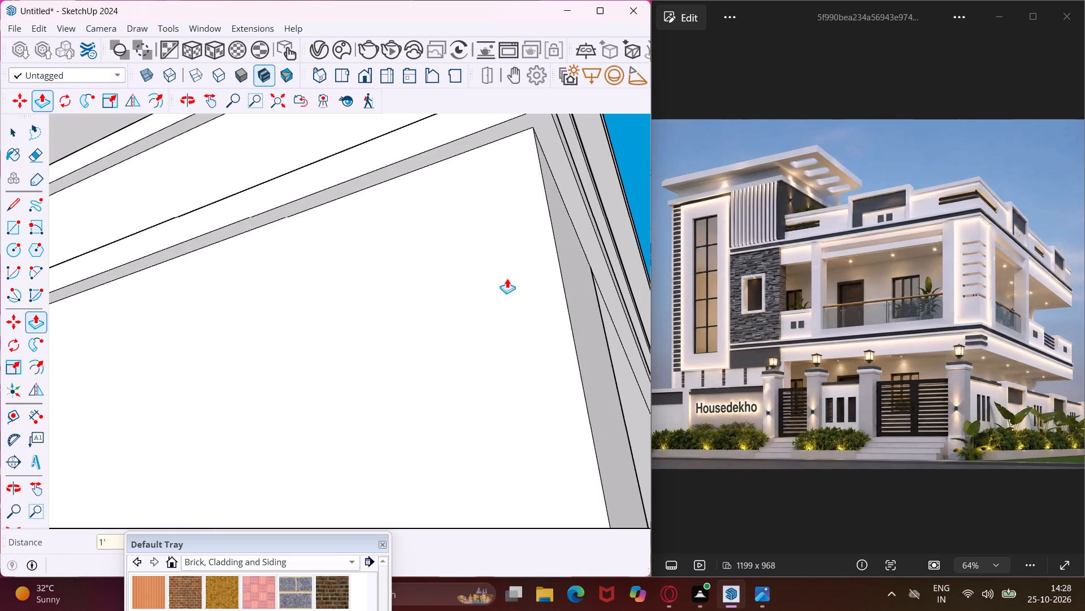
pyautogui.scroll(-11, 489, 281)
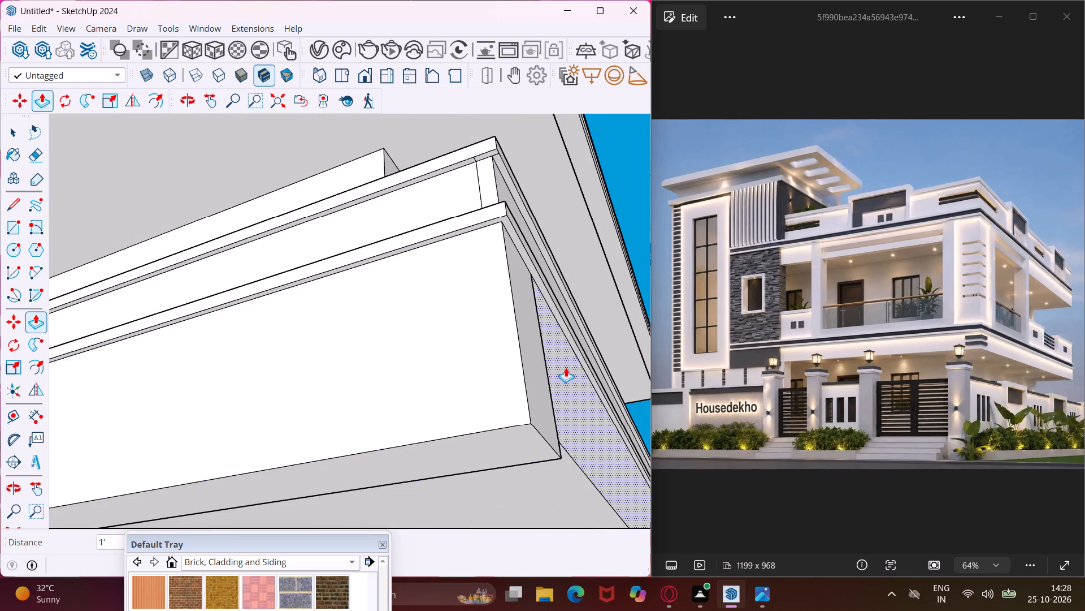
# Push/Pull the side border strip under the first-floor slab down 1', level with the front beam's underside.
pyautogui.click(566, 367)
pyautogui.click(534, 433)
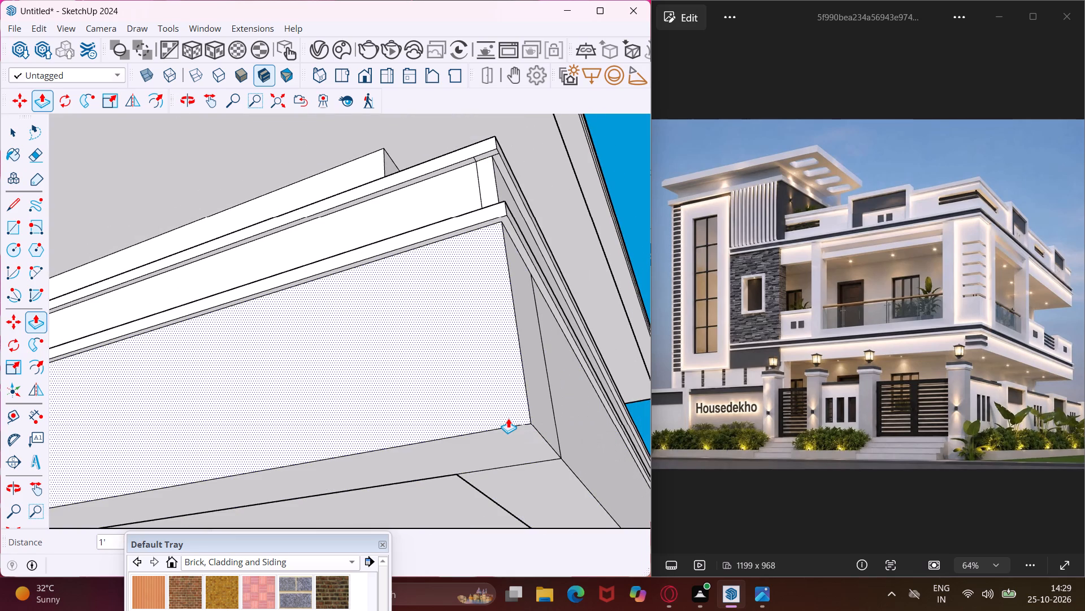
pyautogui.press('Escape')
pyautogui.press('space')
# Examine the whole house from the front and corner to check the slabs and drop beams against the reference image.
pyautogui.scroll(-6, 457, 397)
pyautogui.moveTo(457, 397); pyautogui.dragTo(578, 462, button='middle')
pyautogui.scroll(-16, 511, 401)
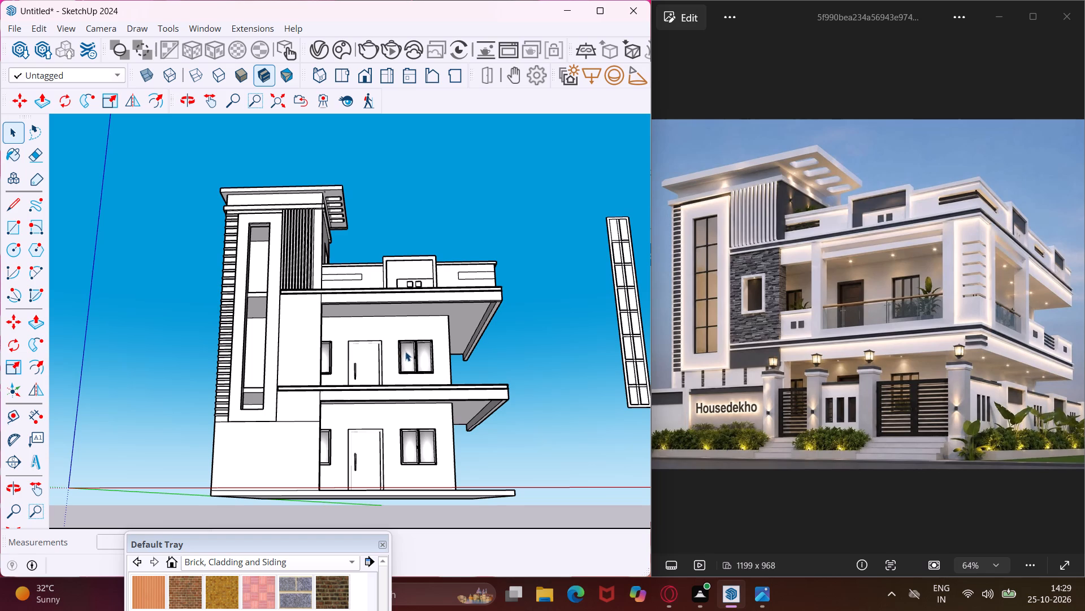
pyautogui.moveTo(447, 369); pyautogui.dragTo(426, 416, button='middle')
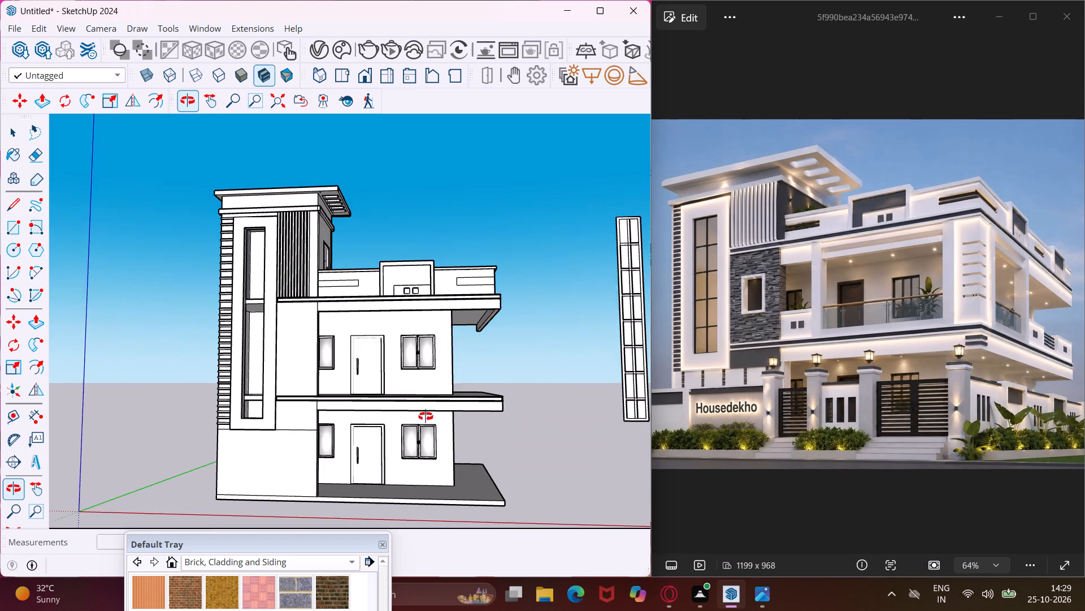
pyautogui.moveTo(426, 416); pyautogui.dragTo(395, 448, button='middle')
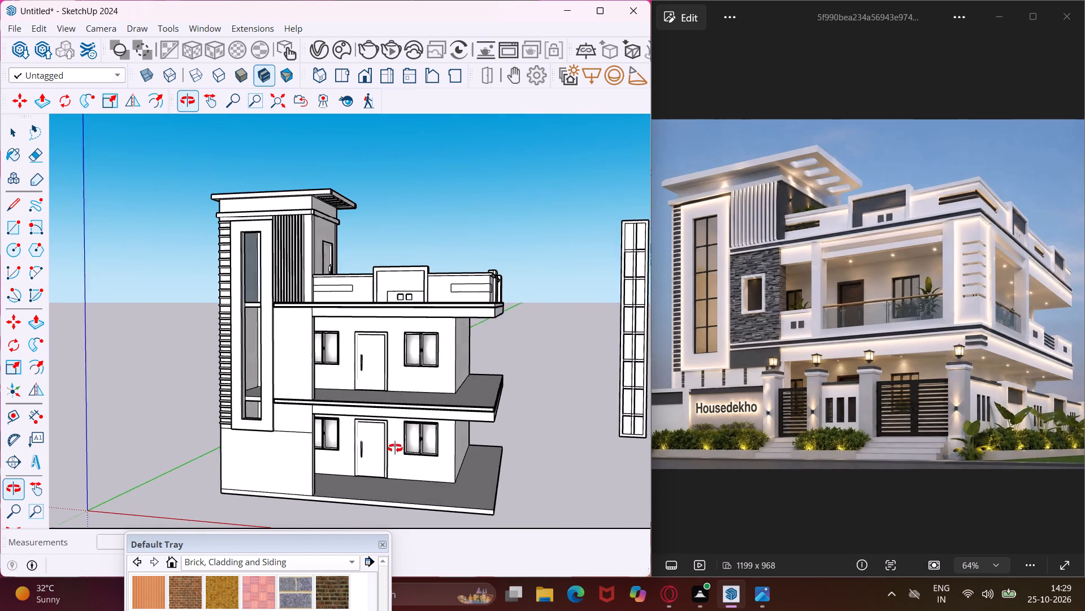
pyautogui.moveTo(395, 448); pyautogui.dragTo(335, 479, button='middle')
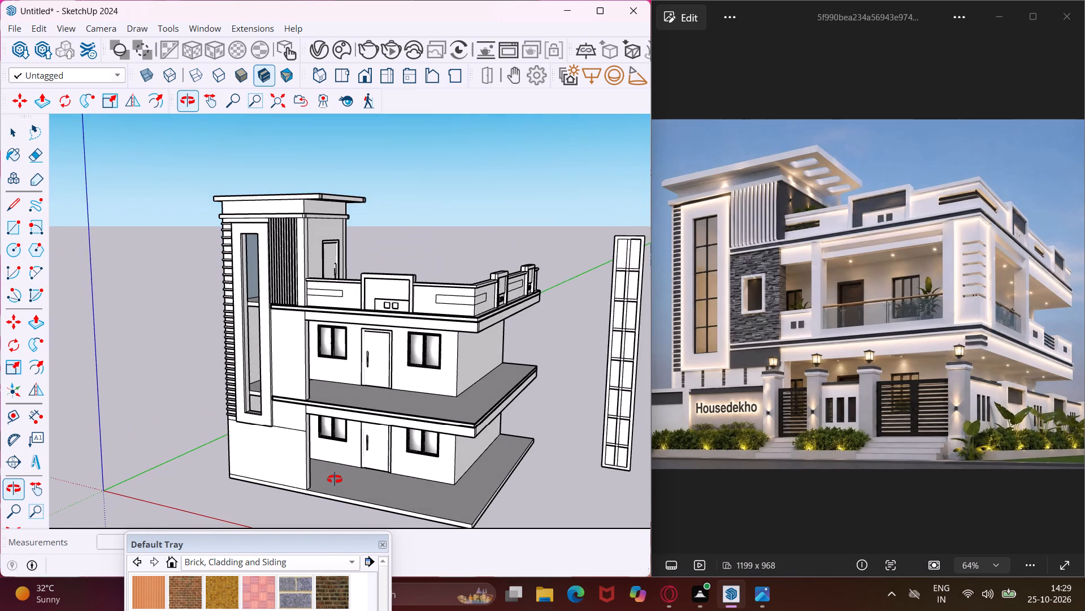
pyautogui.moveTo(335, 479); pyautogui.dragTo(298, 435, button='middle')
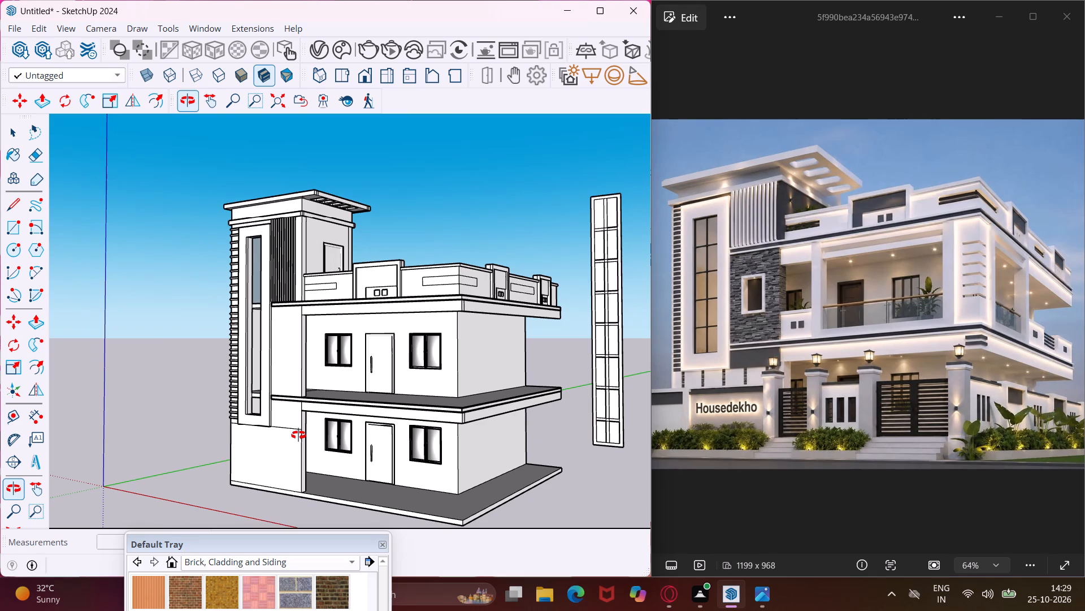
pyautogui.moveTo(298, 435); pyautogui.dragTo(298, 428, button='middle')
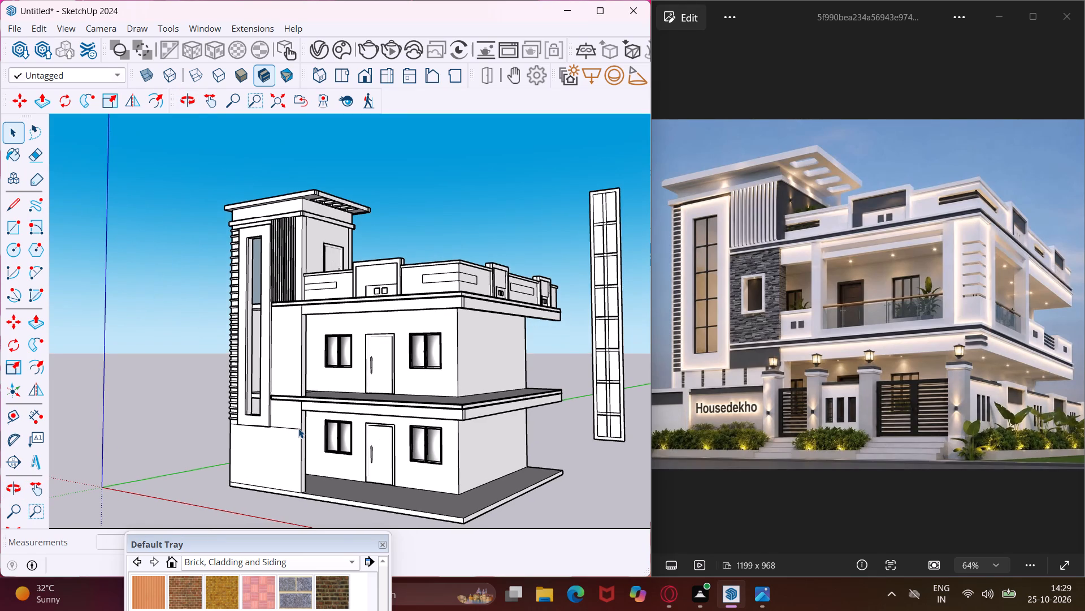
pyautogui.moveTo(298, 427); pyautogui.dragTo(299, 390, button='middle')
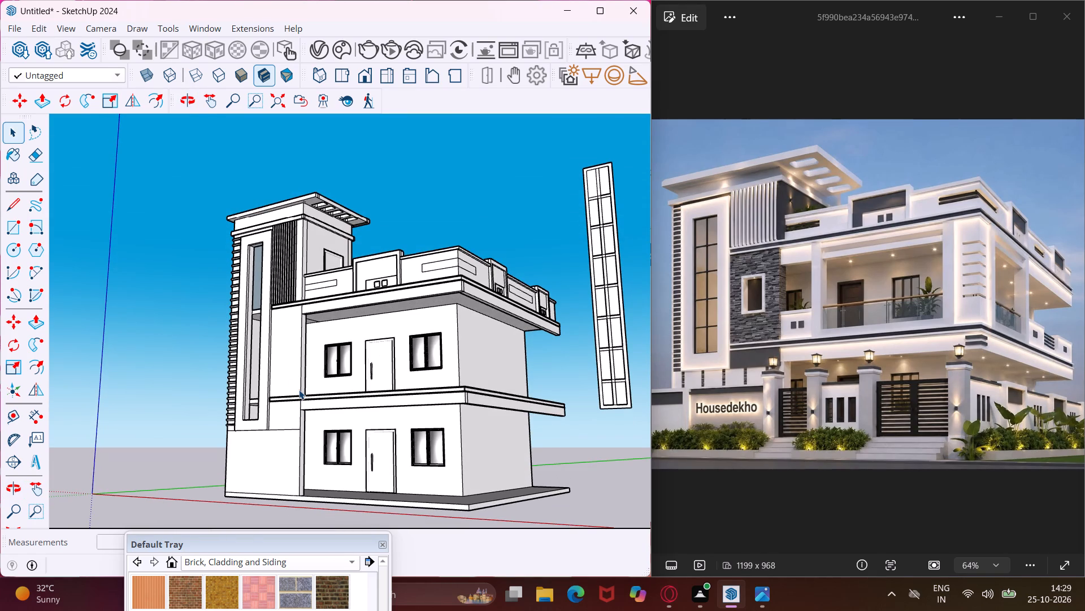
pyautogui.moveTo(299, 390); pyautogui.dragTo(304, 380, button='middle')
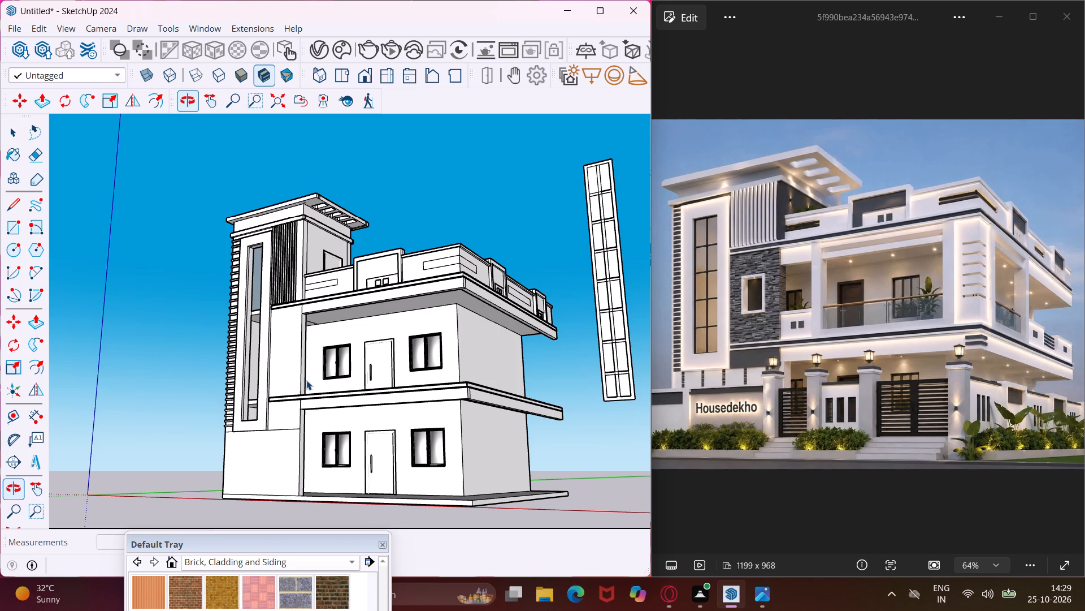
pyautogui.press('Escape')
pyautogui.press('space')
# Copy the rear edge of the roof-level slab's side overhang, on its underside, 6" toward the front of the house.
pyautogui.scroll(6, 535, 345)
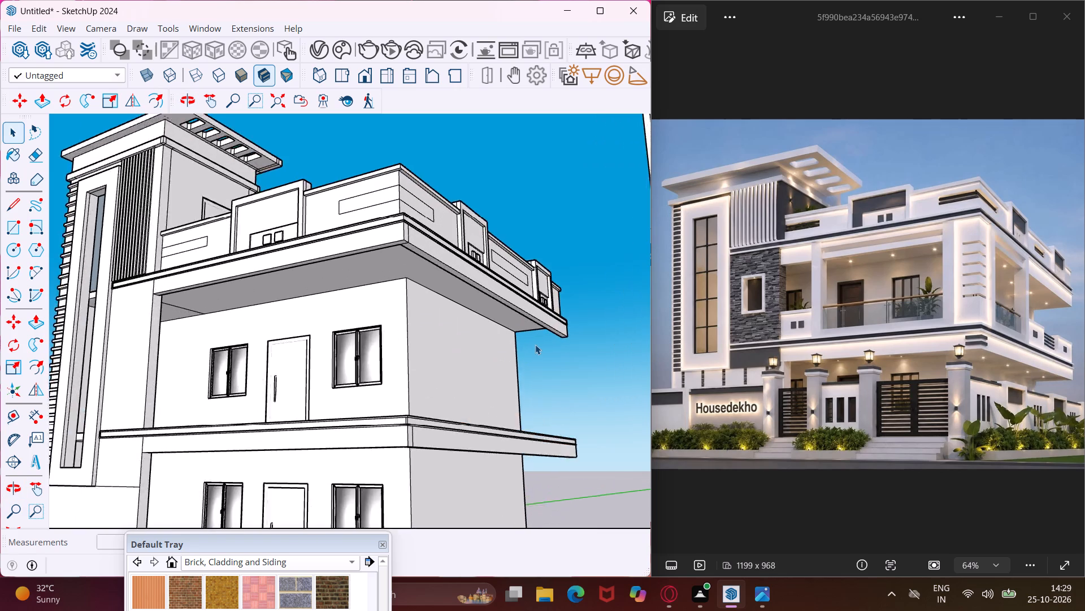
pyautogui.scroll(6, 535, 345)
pyautogui.moveTo(552, 348); pyautogui.dragTo(289, 342, button='middle')
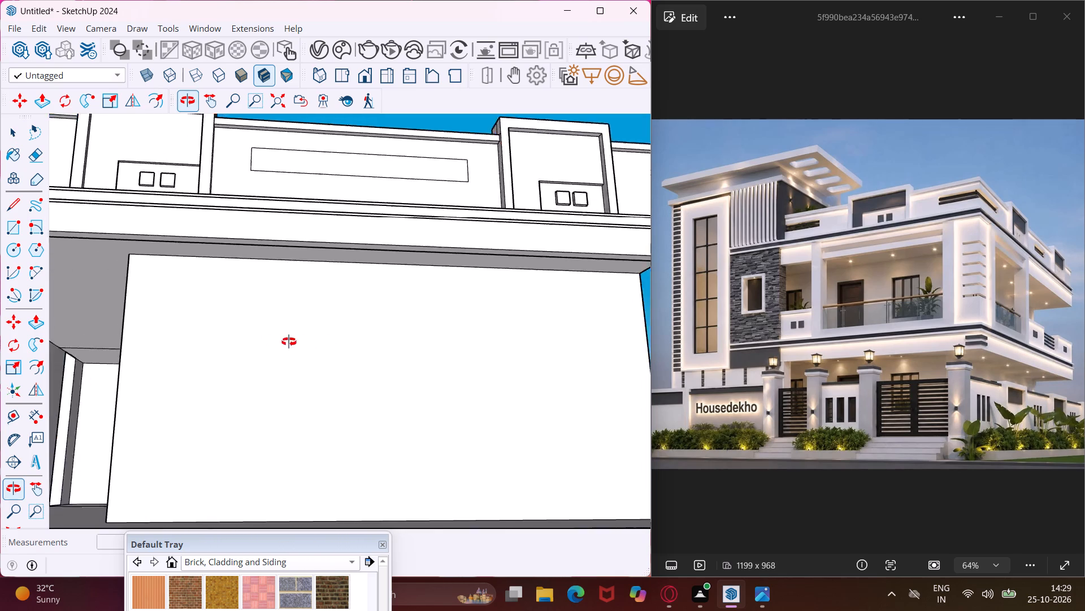
pyautogui.moveTo(289, 342); pyautogui.dragTo(259, 342, button='middle')
pyautogui.scroll(-6, 236, 339)
pyautogui.scroll(9, 489, 284)
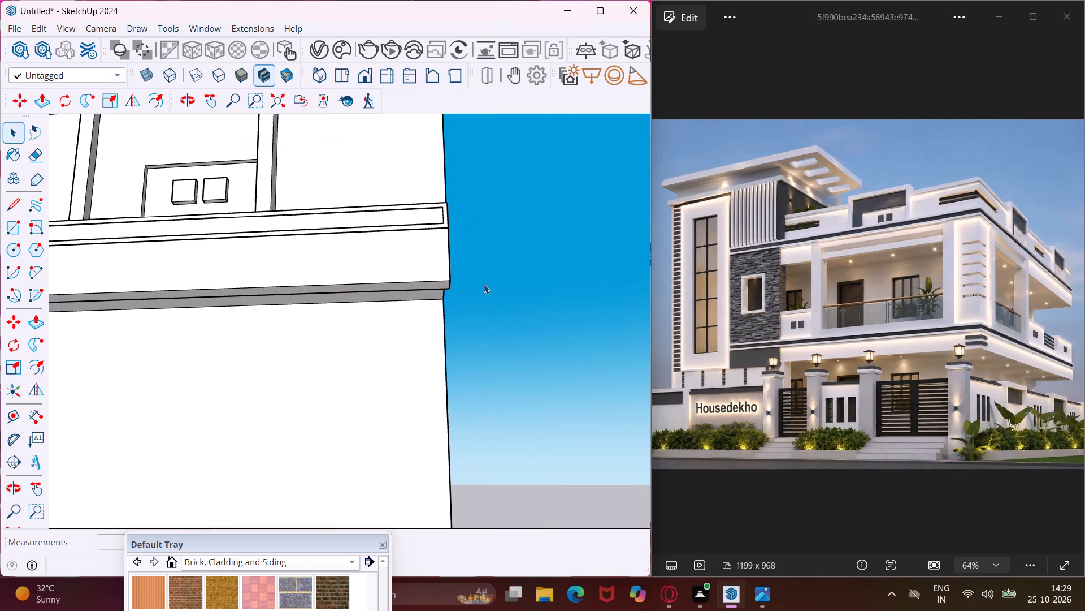
pyautogui.moveTo(452, 296); pyautogui.dragTo(402, 305, button='middle')
pyautogui.scroll(5, 452, 296)
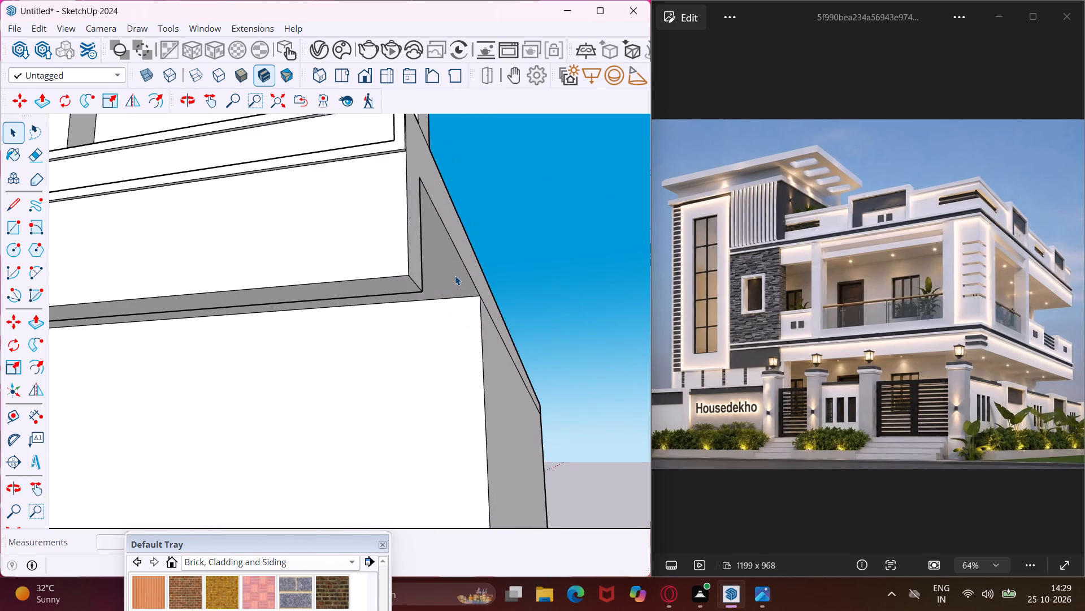
pyautogui.scroll(4, 461, 276)
pyautogui.click(472, 274)
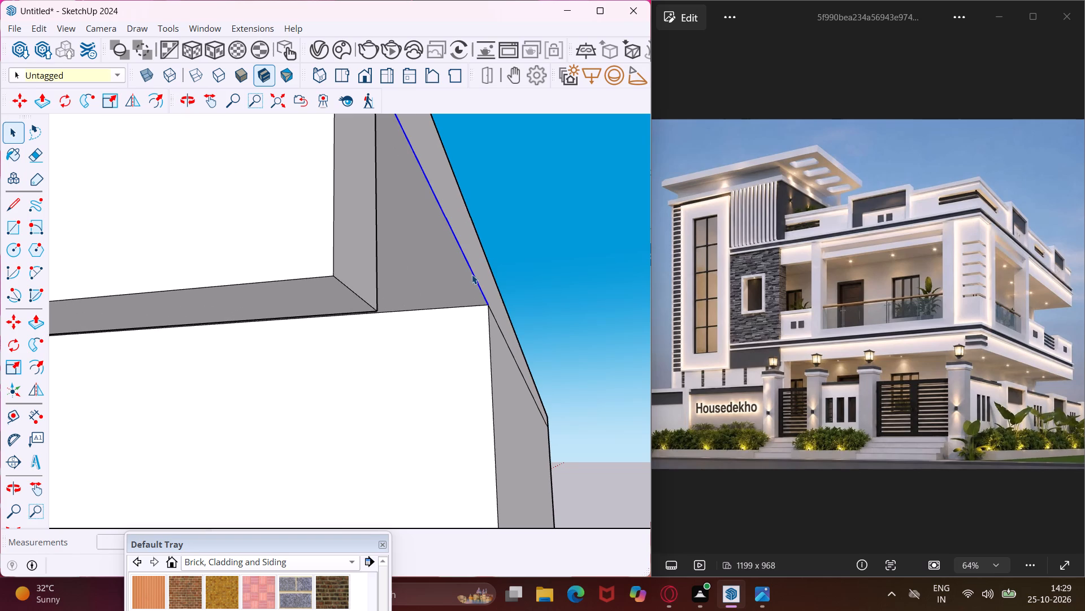
pyautogui.press('m')
pyautogui.scroll(8, 481, 301)
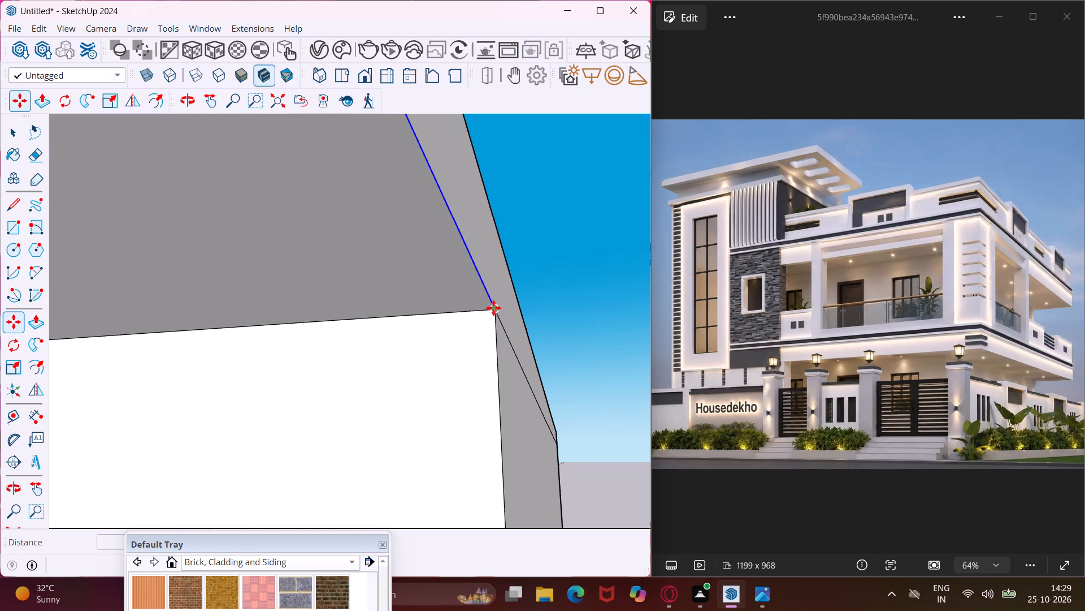
pyautogui.click(493, 308)
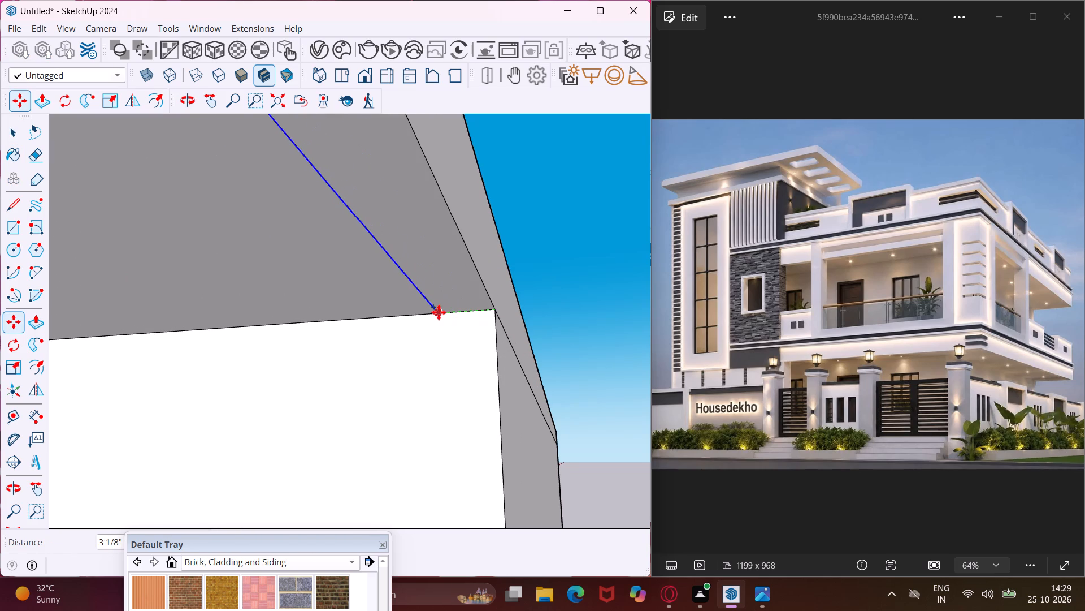
pyautogui.write('6"')
pyautogui.press('Return')
pyautogui.press('Escape')
pyautogui.press('space')
# Push/Pull the rear strip under the roof-level slab's side overhang down 1', flush with the side beam's underside.
pyautogui.scroll(-3, 425, 281)
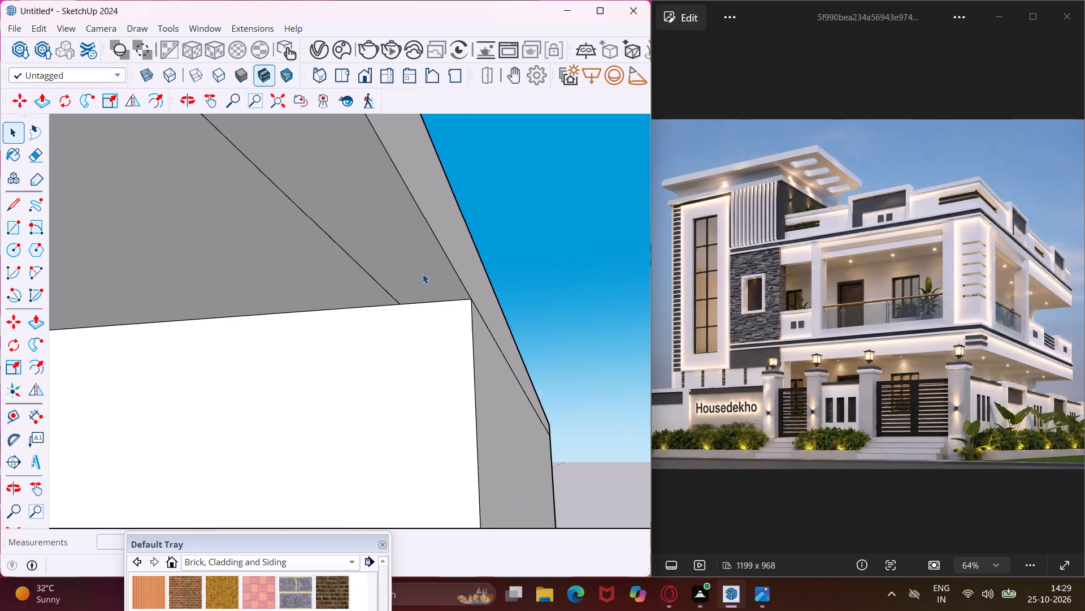
pyautogui.scroll(-10, 423, 274)
pyautogui.click(420, 255)
pyautogui.press('p')
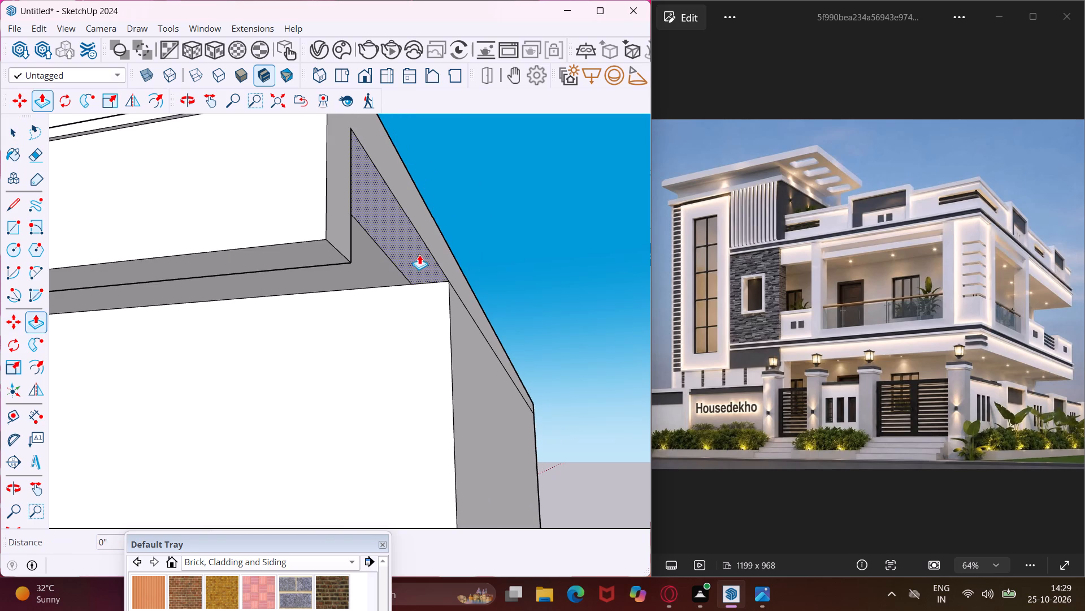
pyautogui.click(419, 255)
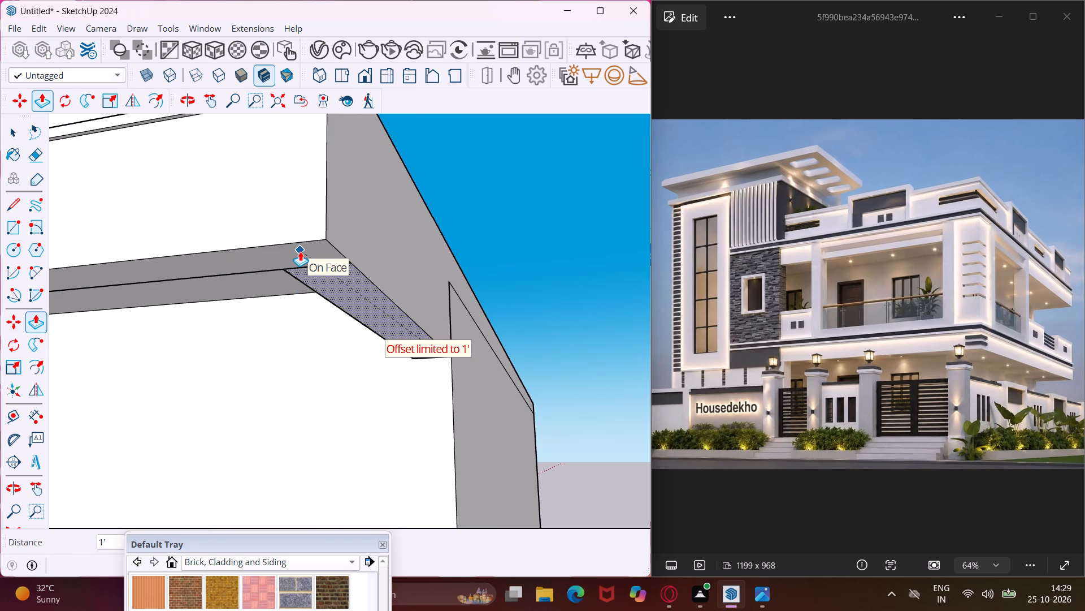
pyautogui.click(300, 251)
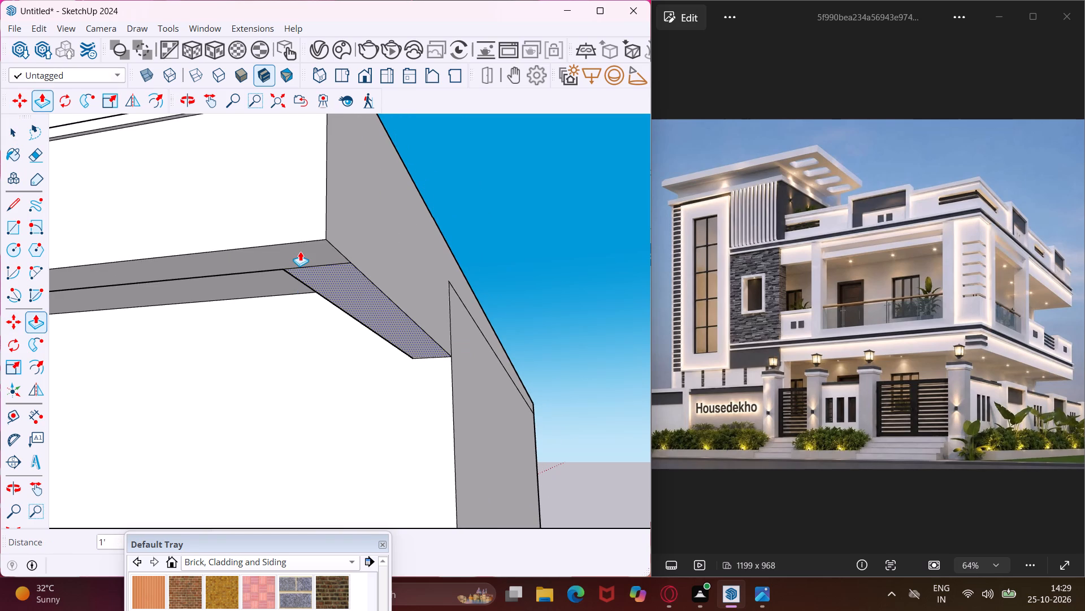
pyautogui.press('Escape')
pyautogui.press('space')
pyautogui.moveTo(300, 251); pyautogui.dragTo(523, 195, button='middle')
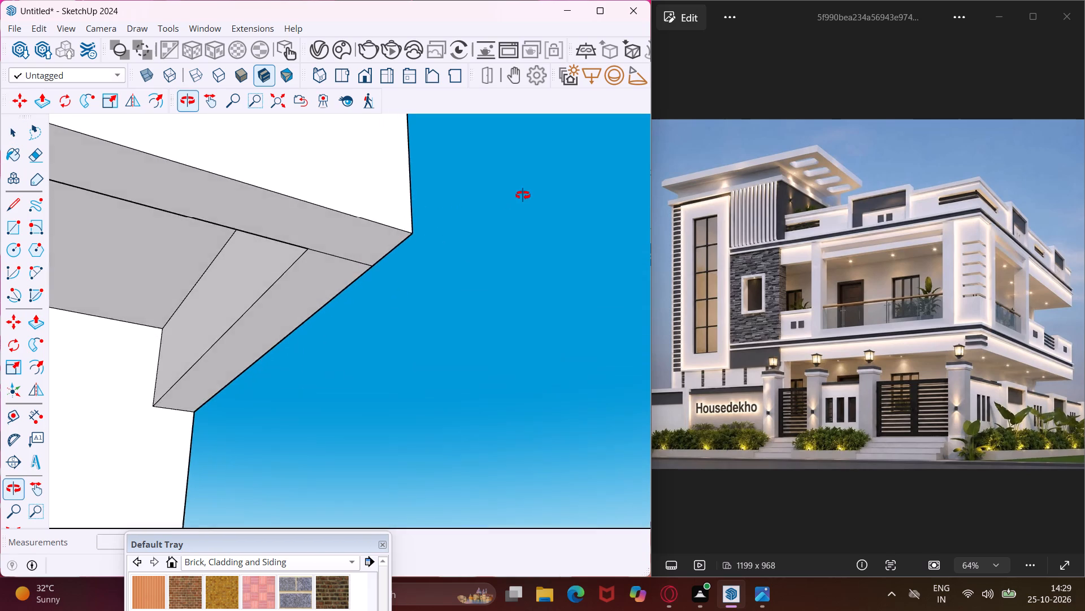
# Copy the rear edge of the first-floor slab's side overhang, on its underside, 6" toward the front of the house.
pyautogui.moveTo(523, 195); pyautogui.dragTo(415, 337, button='middle')
pyautogui.scroll(-9, 419, 325)
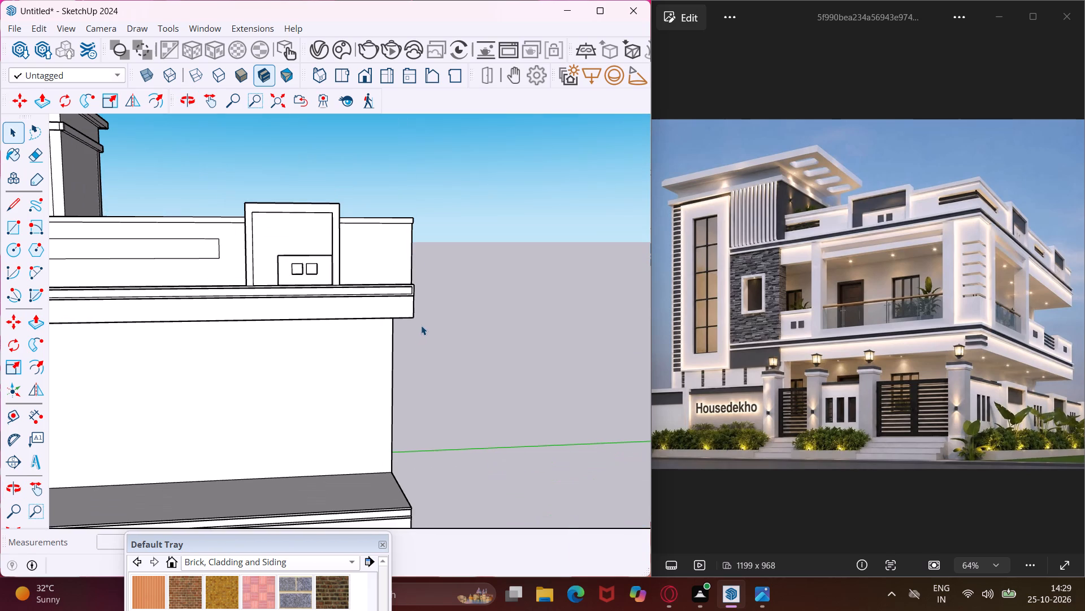
pyautogui.moveTo(397, 401); pyautogui.dragTo(399, 208, button='middle')
pyautogui.press('Escape')
pyautogui.press('space')
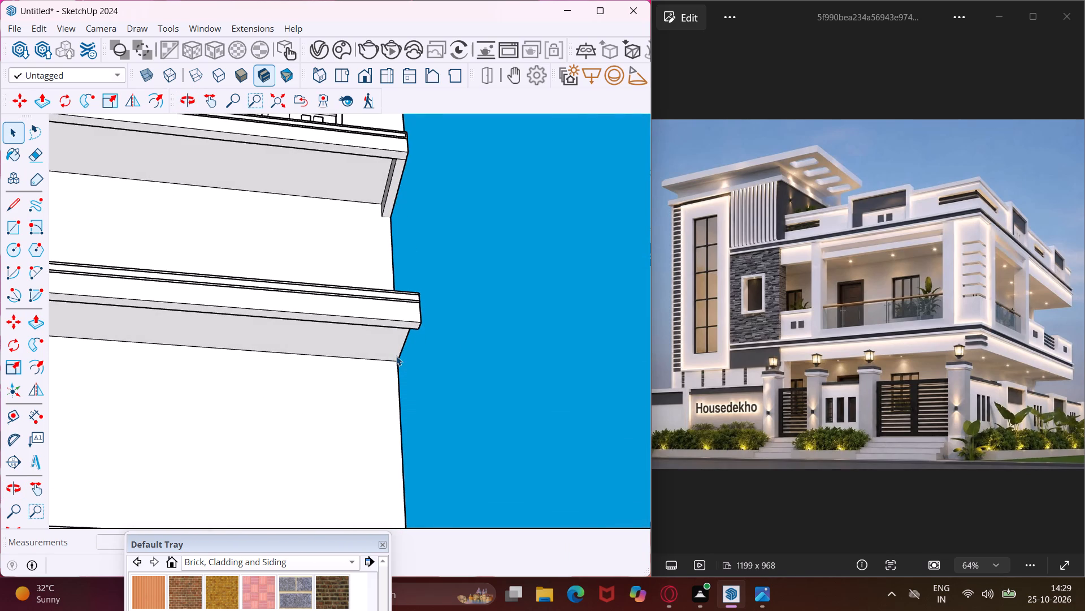
pyautogui.scroll(10, 396, 356)
pyautogui.click(402, 363)
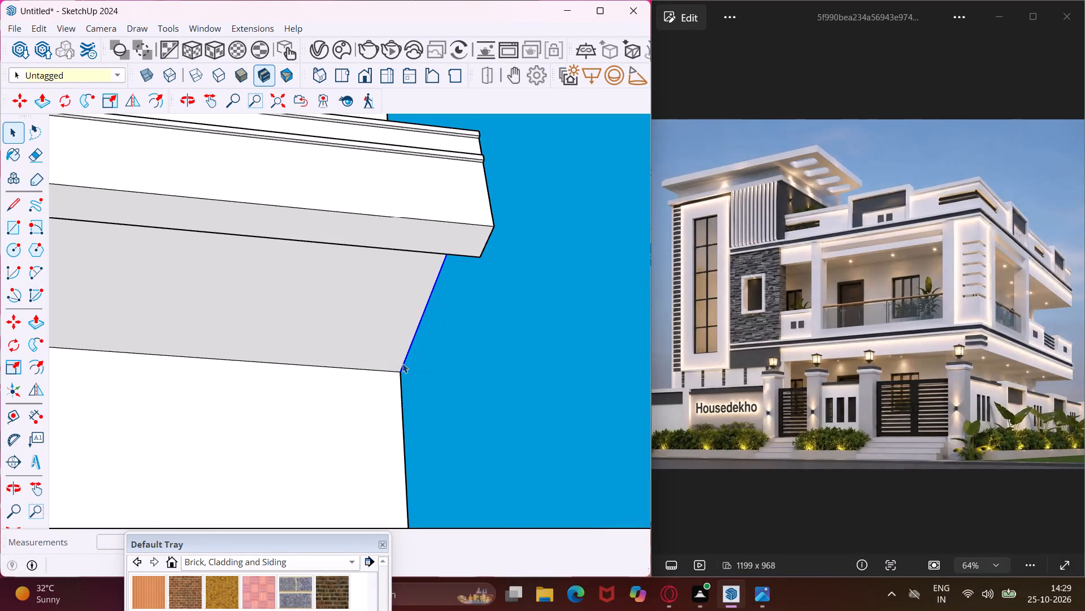
pyautogui.press('m')
pyautogui.scroll(7, 396, 389)
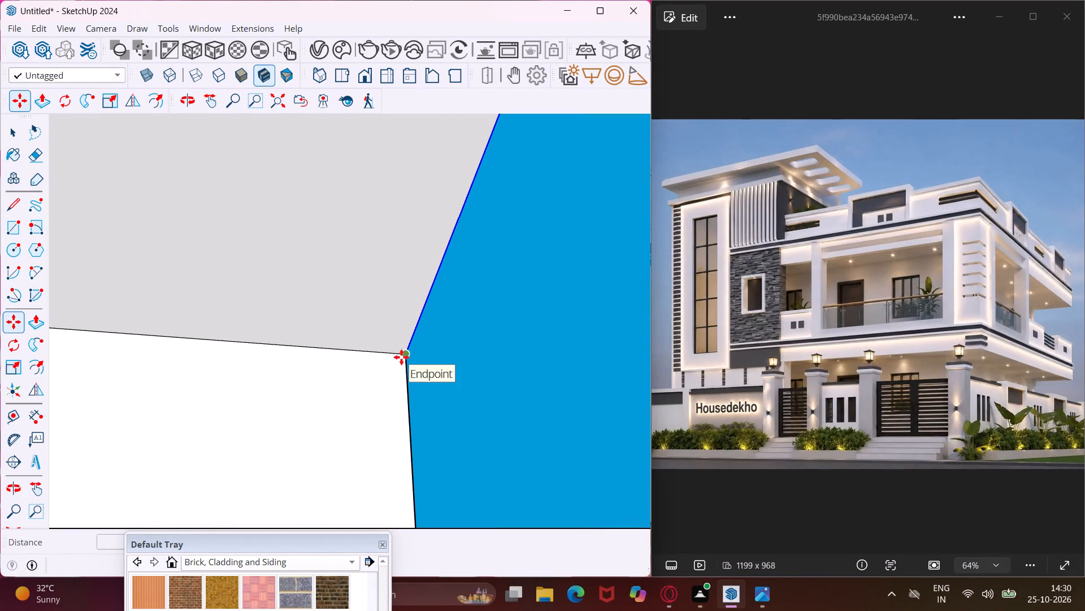
pyautogui.click(406, 355)
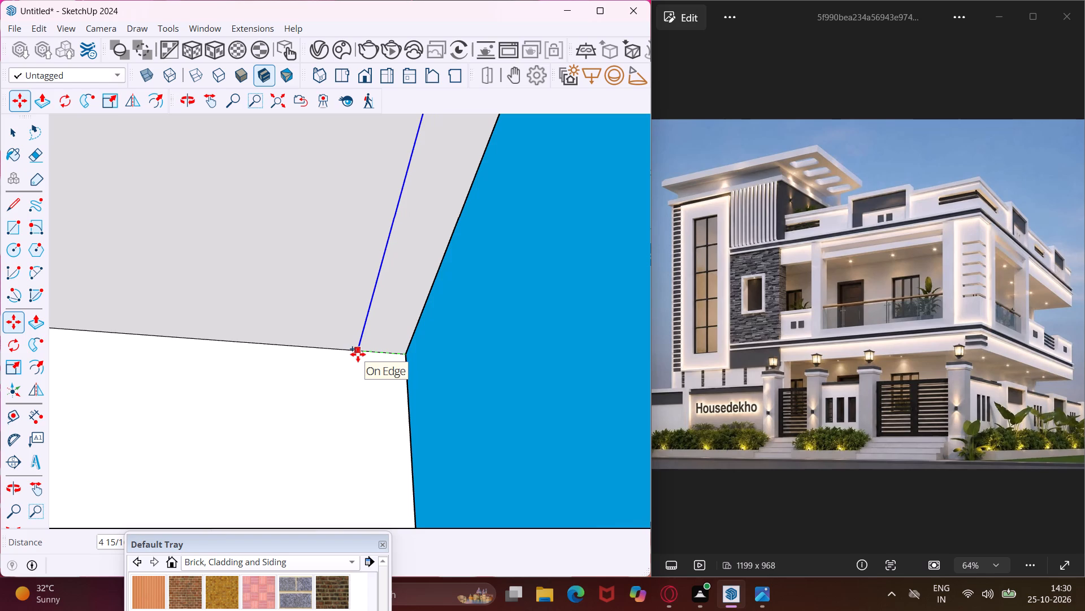
pyautogui.write('6"')
pyautogui.press('Return')
pyautogui.press('Escape')
pyautogui.press('space')
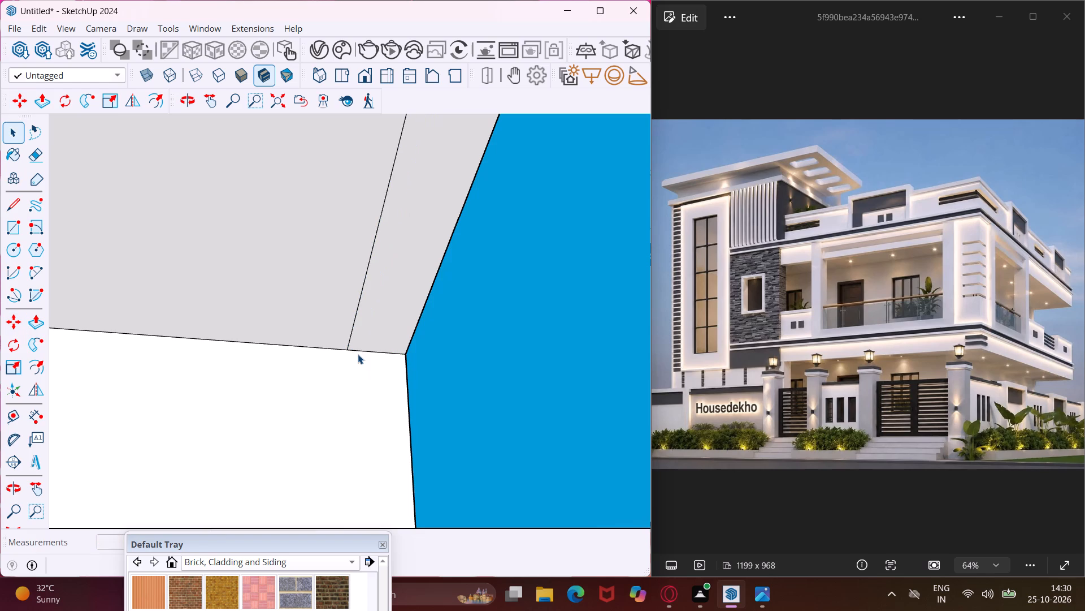
# Push/Pull the rear strip under the first-floor slab's side overhang down 1', flush with the side beam's underside.
pyautogui.click(361, 313)
pyautogui.press('p')
pyautogui.click(367, 318)
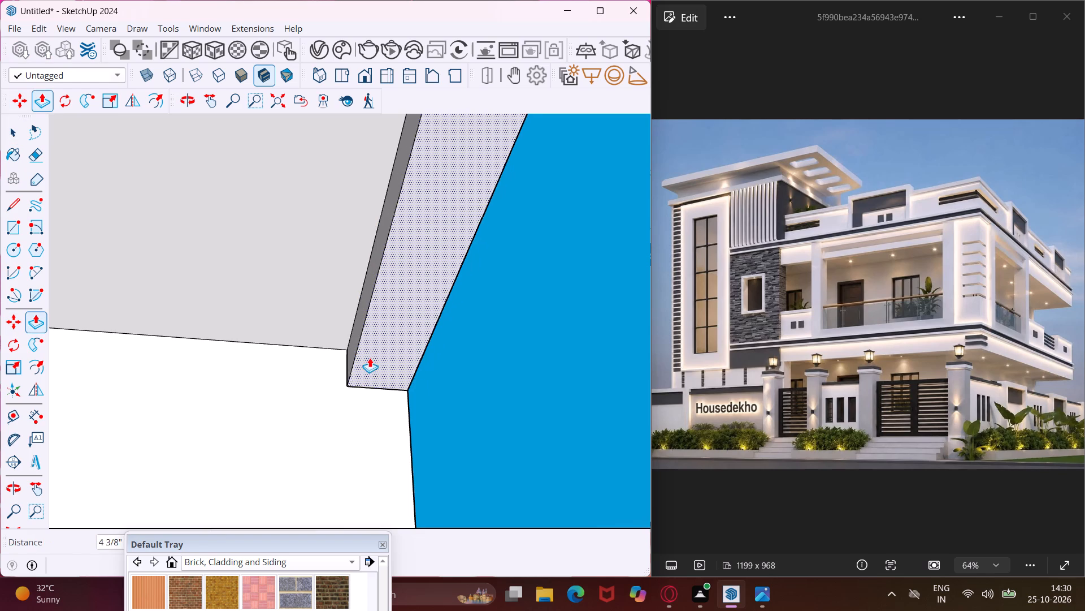
pyautogui.scroll(-11, 363, 362)
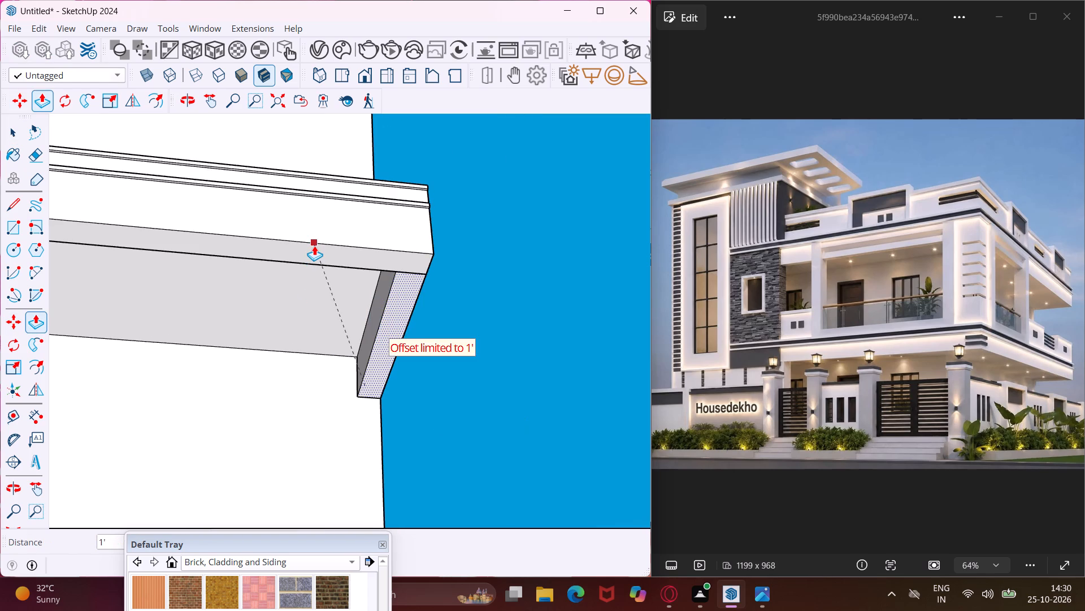
pyautogui.click(314, 246)
pyautogui.press('Escape')
pyautogui.press('space')
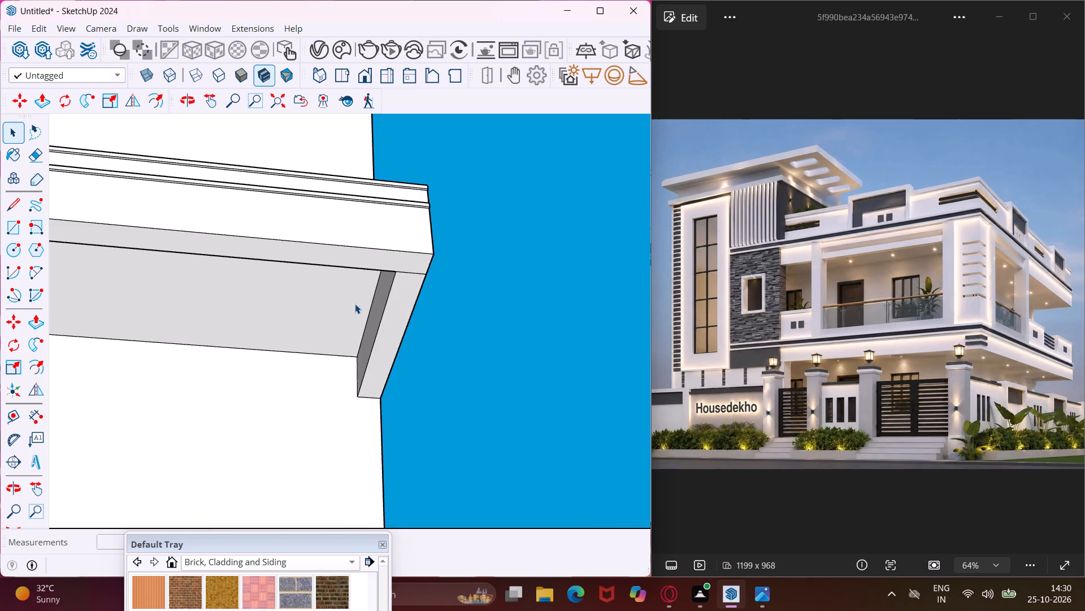
# Examine the finished drop beams, the front facade and the first-floor balcony slab from below, front and corner.
pyautogui.scroll(-4, 355, 304)
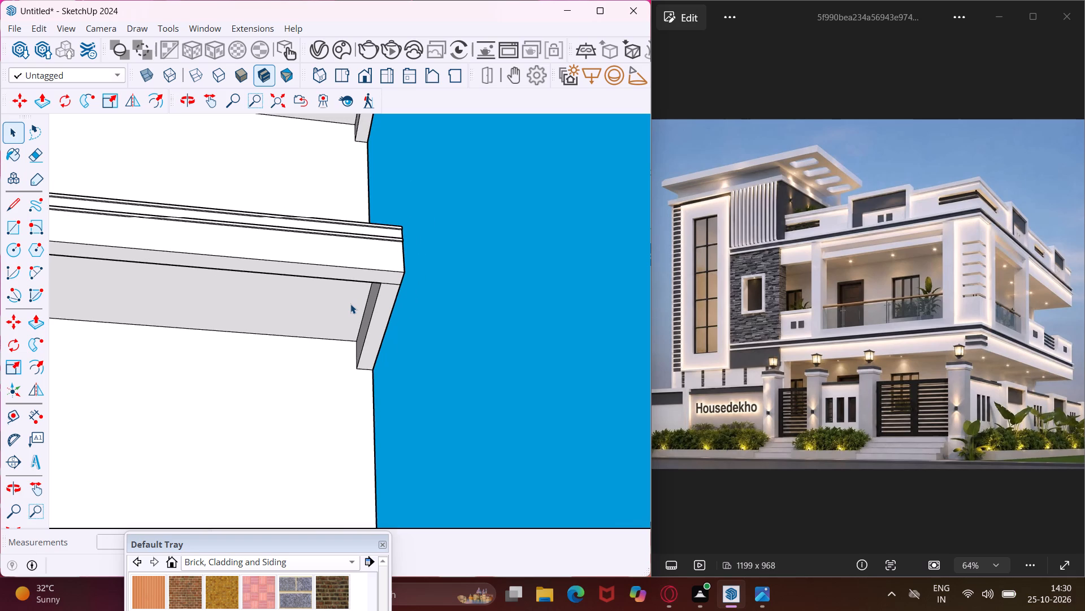
pyautogui.scroll(-5, 316, 269)
pyautogui.moveTo(317, 269); pyautogui.dragTo(523, 320, button='middle')
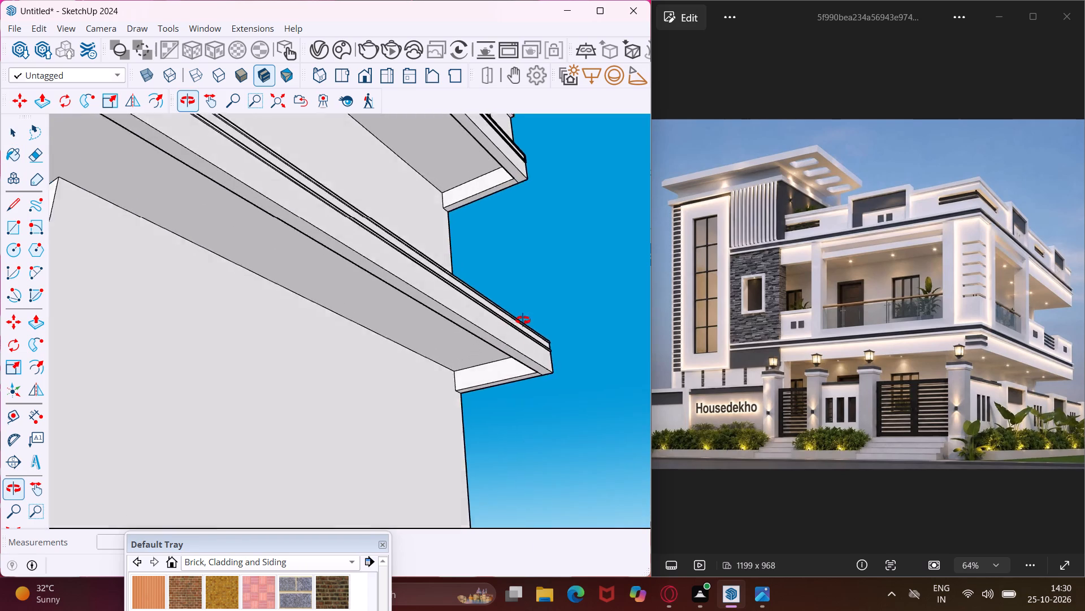
pyautogui.moveTo(523, 320); pyautogui.dragTo(571, 341, button='middle')
pyautogui.scroll(-5, 539, 298)
pyautogui.moveTo(453, 266); pyautogui.dragTo(507, 360, button='middle')
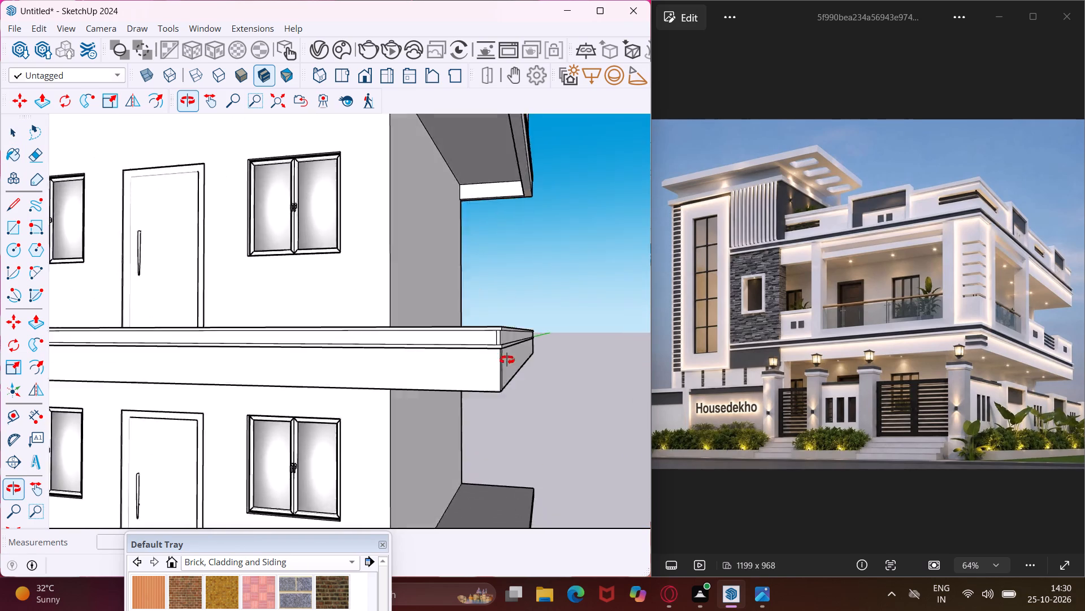
pyautogui.moveTo(507, 360); pyautogui.dragTo(535, 381, button='middle')
pyautogui.scroll(-6, 458, 283)
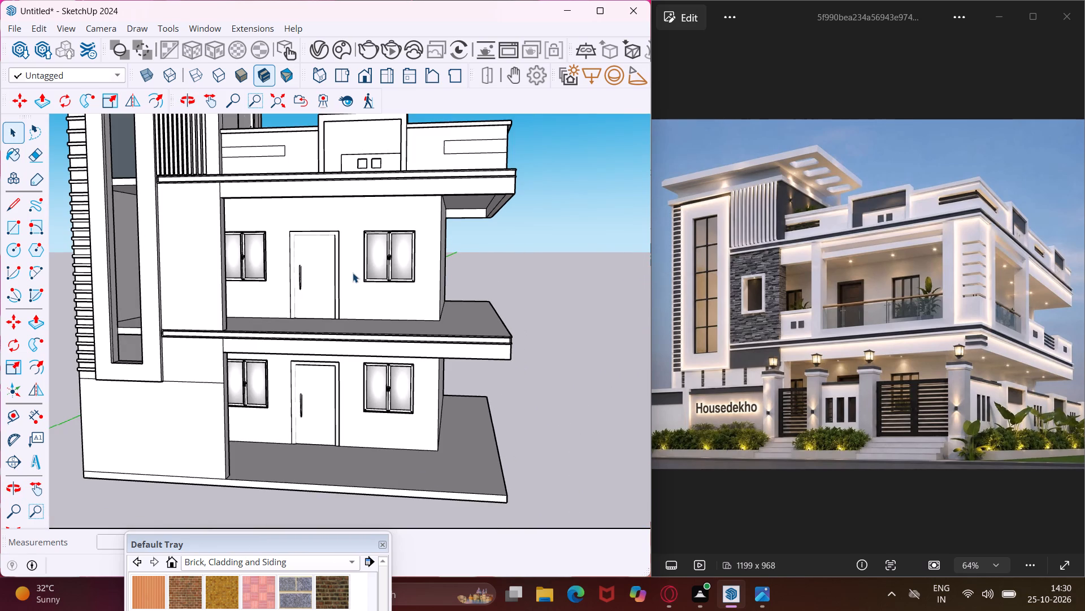
pyautogui.moveTo(338, 299); pyautogui.dragTo(215, 389, button='middle')
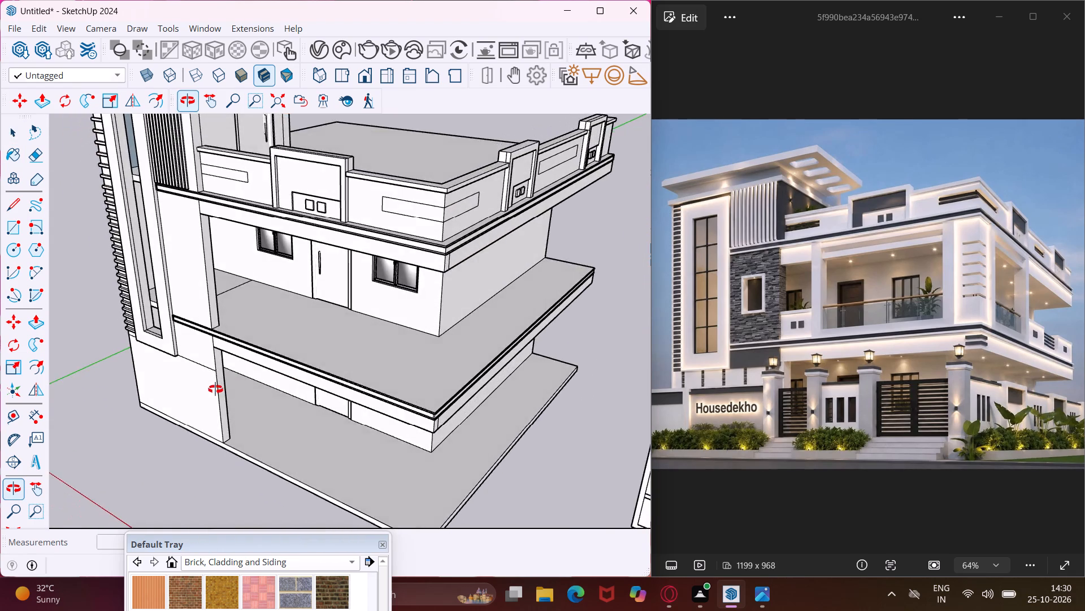
pyautogui.moveTo(215, 389); pyautogui.dragTo(185, 435, button='middle')
pyautogui.scroll(2, 331, 401)
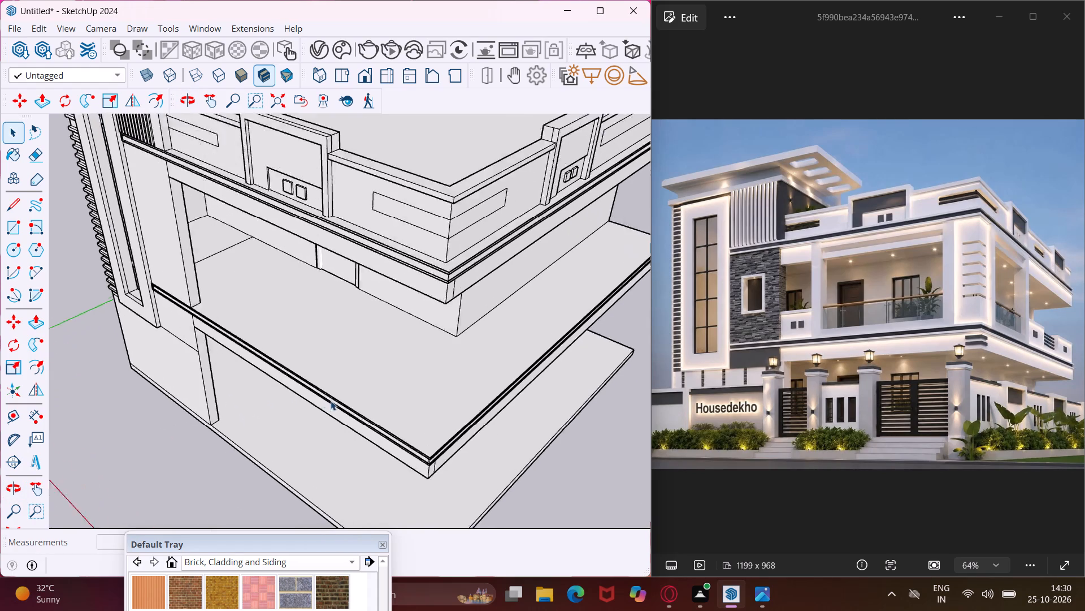
pyautogui.scroll(6, 331, 401)
pyautogui.scroll(-6, 245, 319)
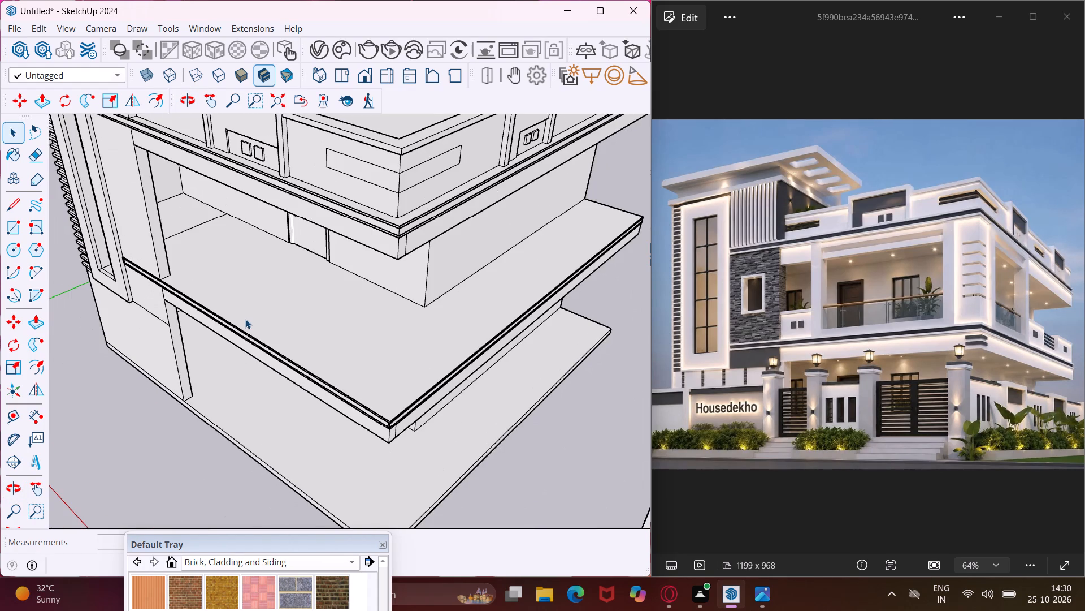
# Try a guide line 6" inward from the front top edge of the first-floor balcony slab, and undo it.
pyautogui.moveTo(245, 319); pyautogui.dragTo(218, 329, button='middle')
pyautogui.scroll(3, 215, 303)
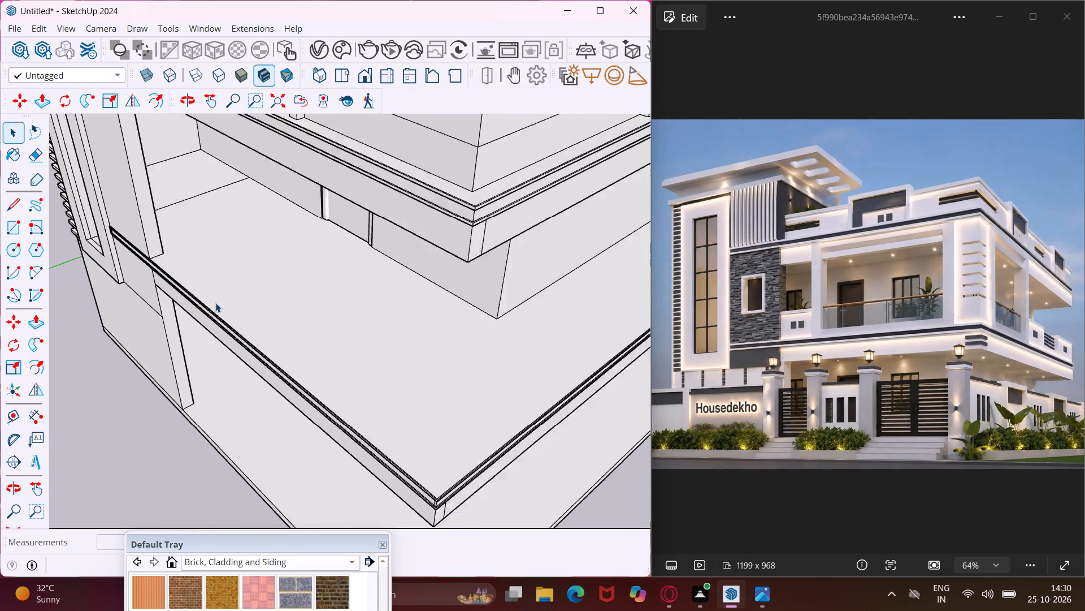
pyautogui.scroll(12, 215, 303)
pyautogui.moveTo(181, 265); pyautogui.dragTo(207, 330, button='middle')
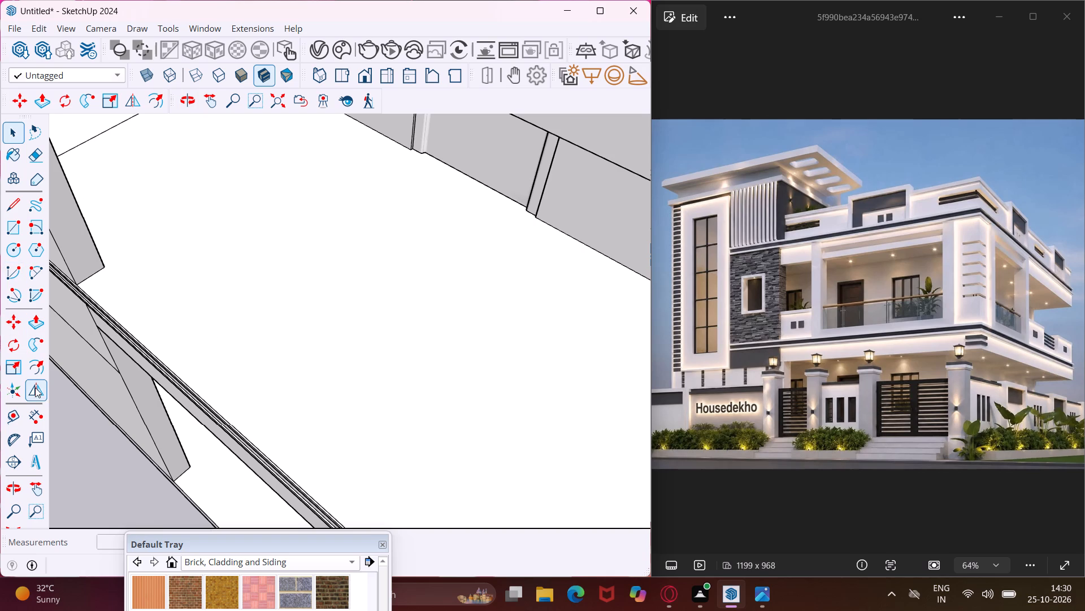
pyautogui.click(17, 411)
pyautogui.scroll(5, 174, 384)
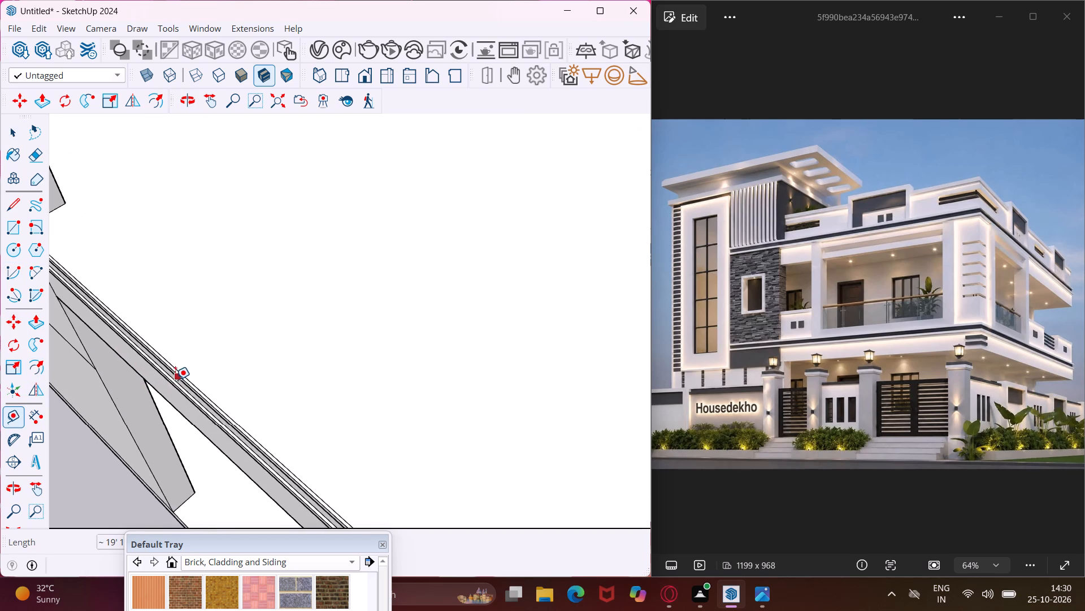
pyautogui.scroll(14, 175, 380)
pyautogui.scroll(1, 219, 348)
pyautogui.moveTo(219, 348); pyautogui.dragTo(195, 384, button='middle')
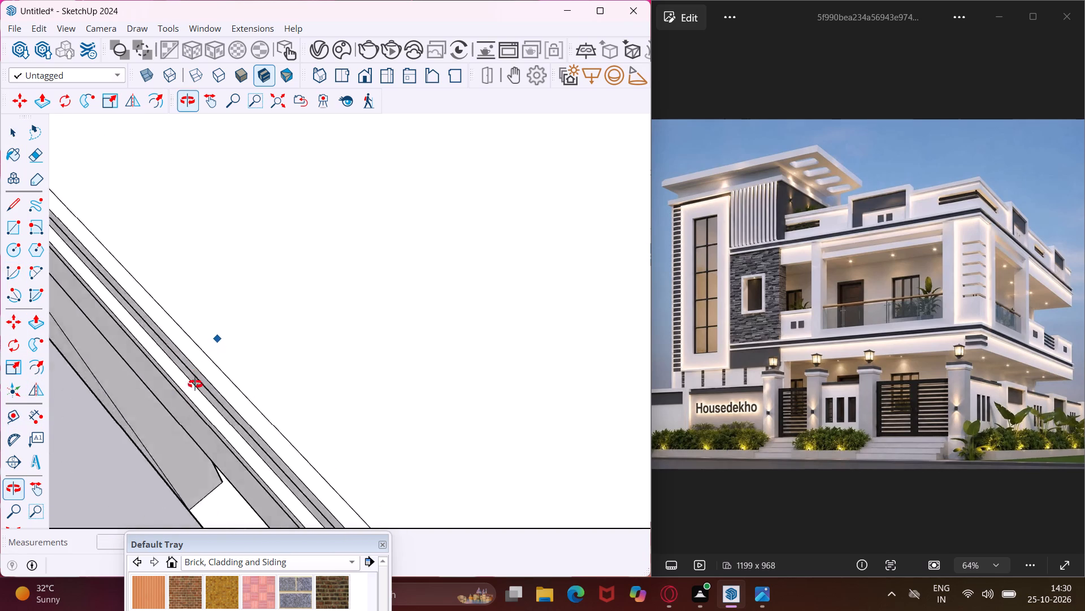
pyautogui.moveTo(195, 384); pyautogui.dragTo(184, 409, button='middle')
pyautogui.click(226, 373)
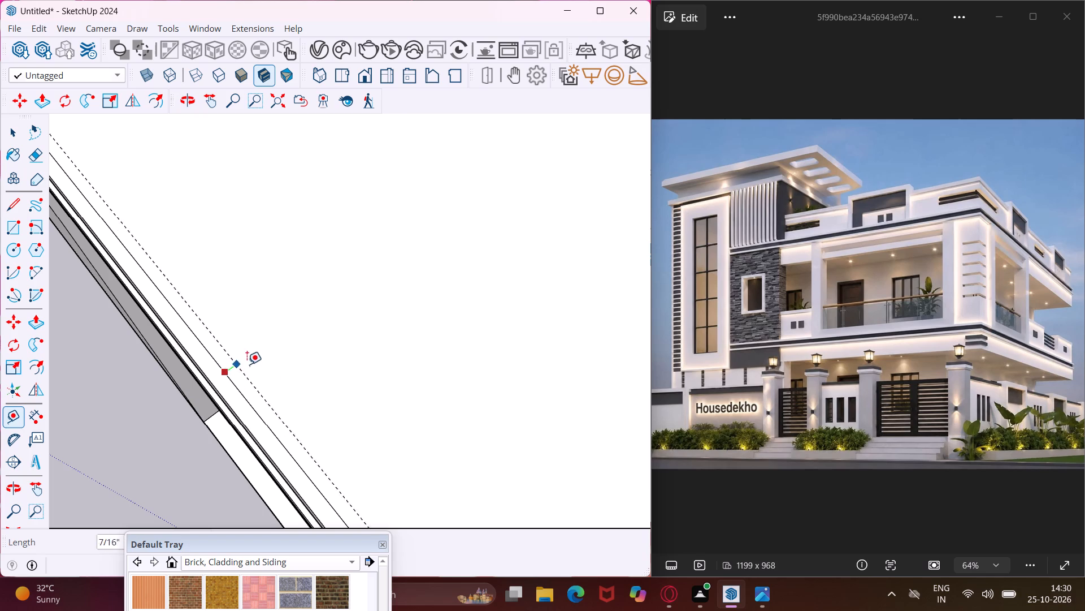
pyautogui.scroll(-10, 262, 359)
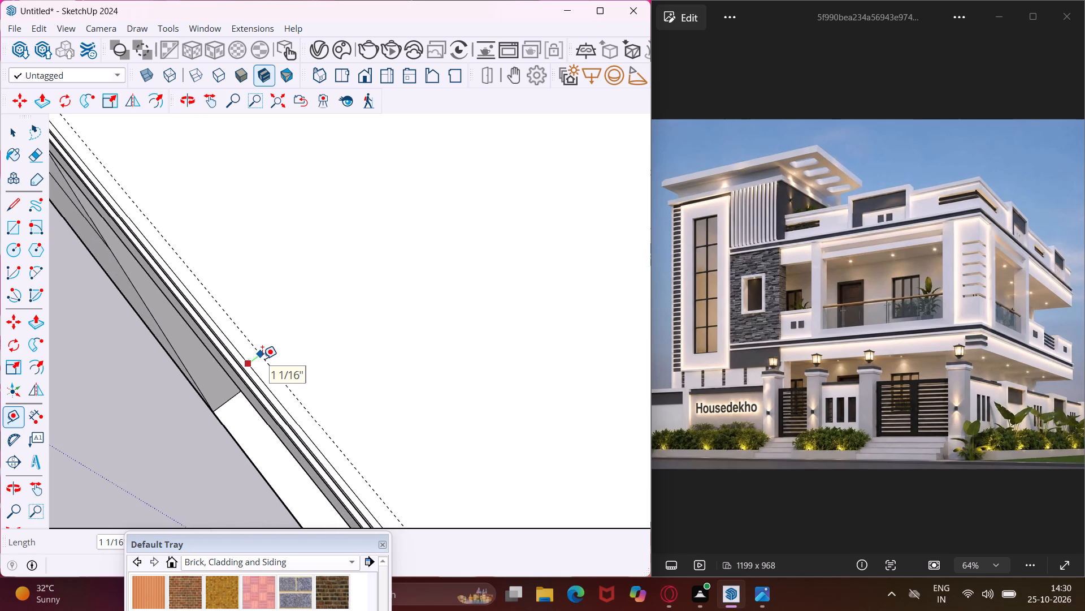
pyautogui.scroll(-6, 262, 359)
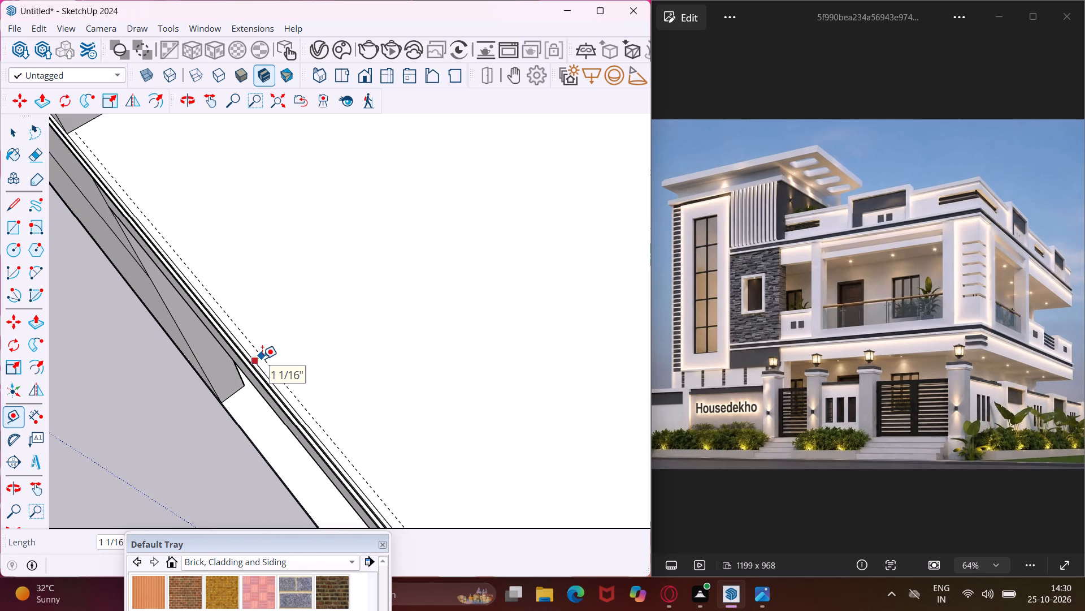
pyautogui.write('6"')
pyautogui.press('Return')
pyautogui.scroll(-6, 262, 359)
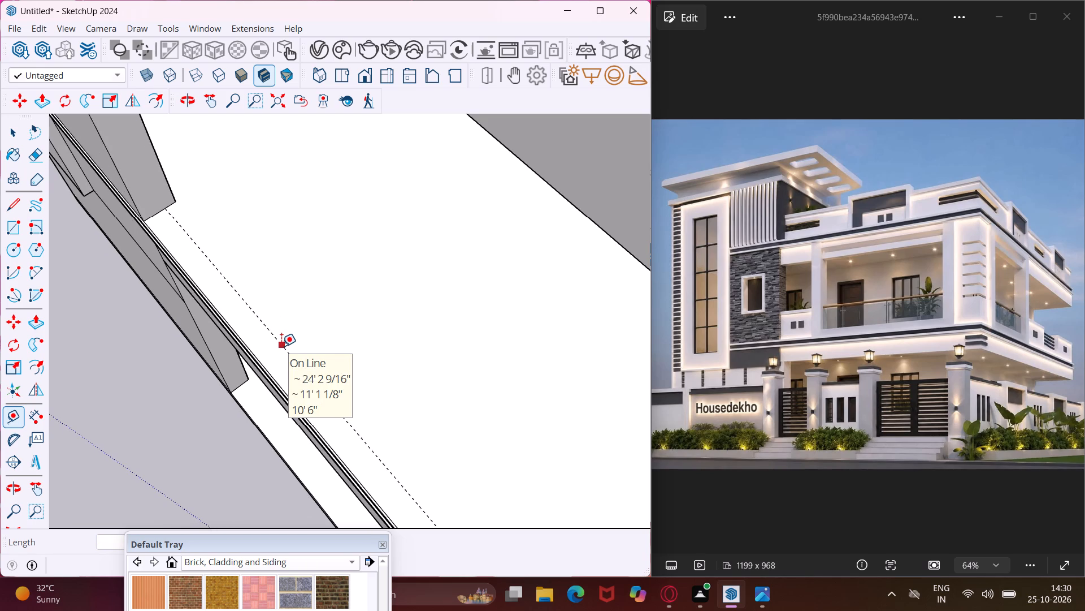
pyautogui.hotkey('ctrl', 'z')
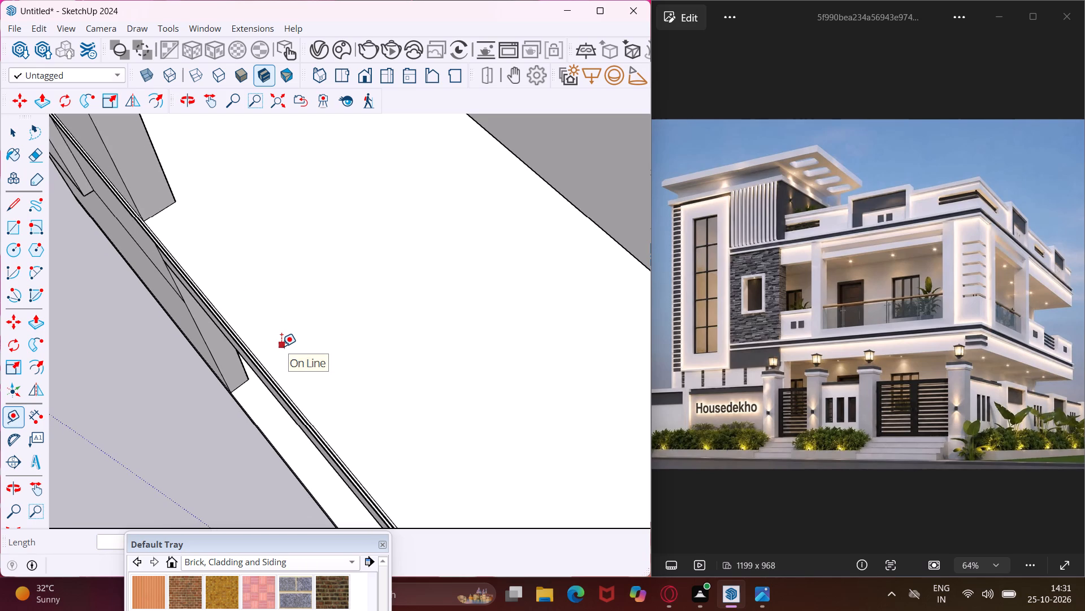
# Place a guide line 9" inward from the front top edge of the first-floor balcony slab.
pyautogui.scroll(6, 158, 231)
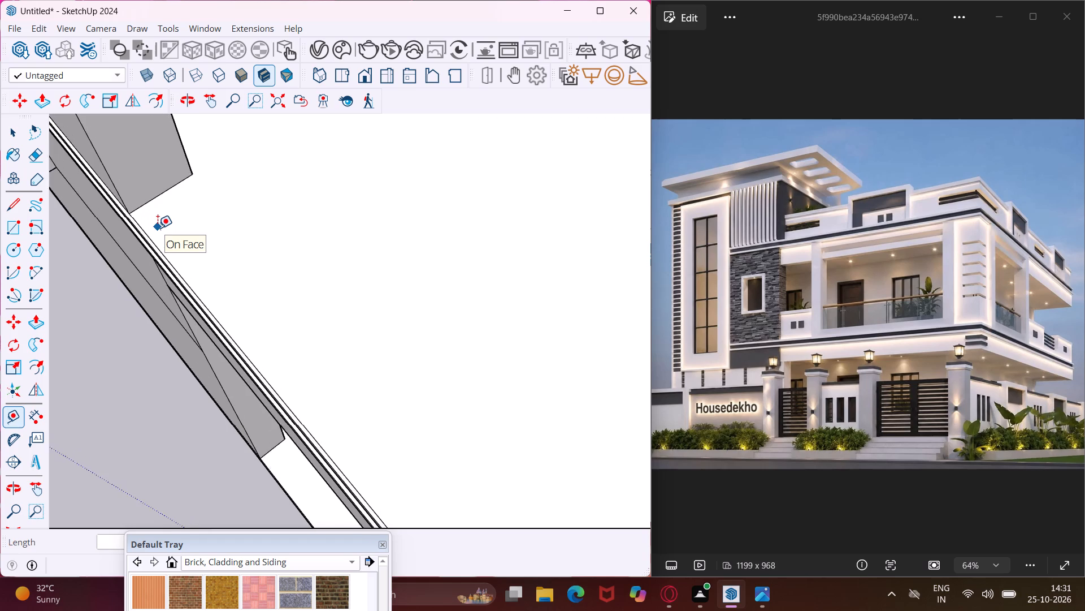
pyautogui.scroll(2, 158, 228)
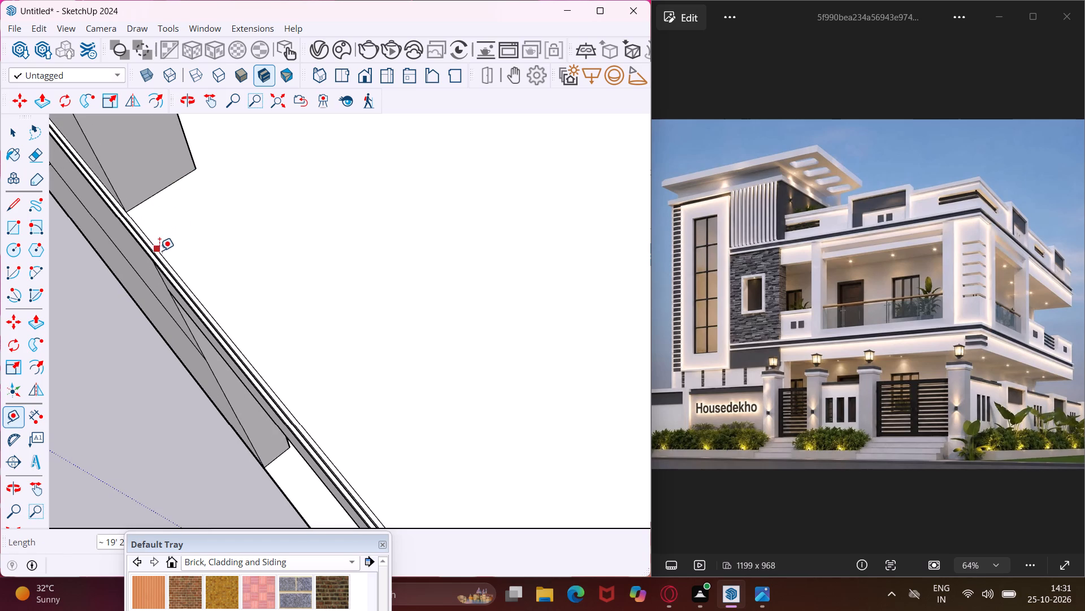
pyautogui.click(166, 253)
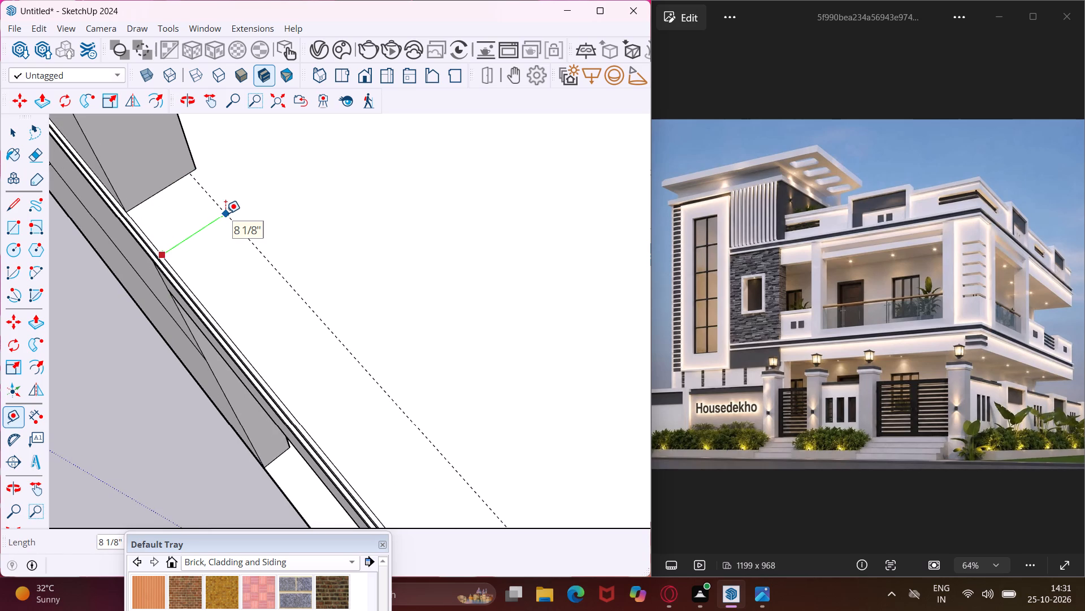
pyautogui.write('9"')
pyautogui.press('Return')
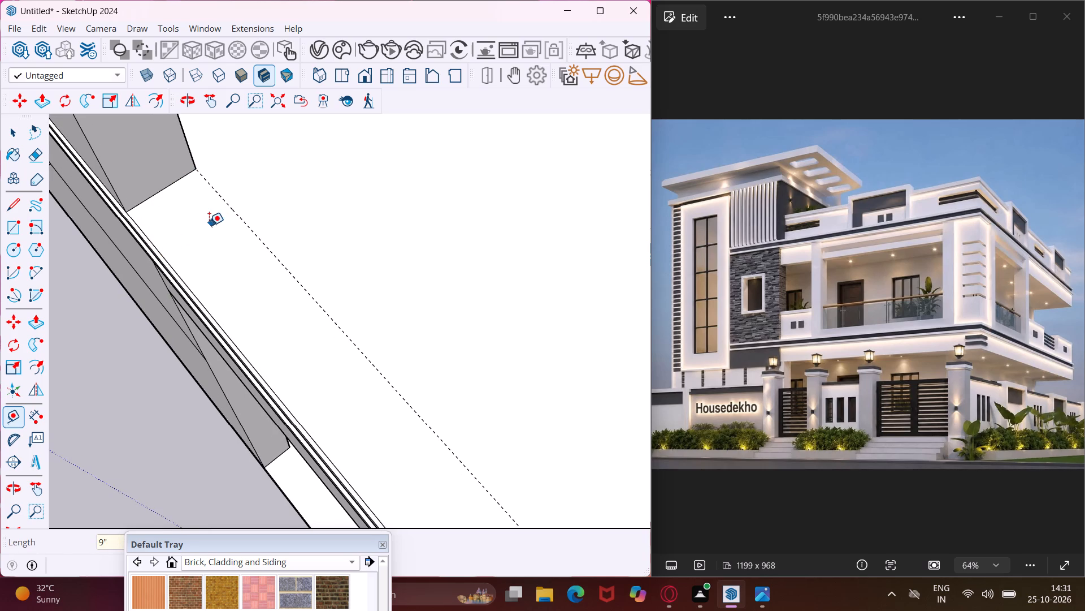
# Place a second guide line on the balcony floor, 6" from the 9" guide back toward the slab's front edge.
pyautogui.scroll(3, 209, 225)
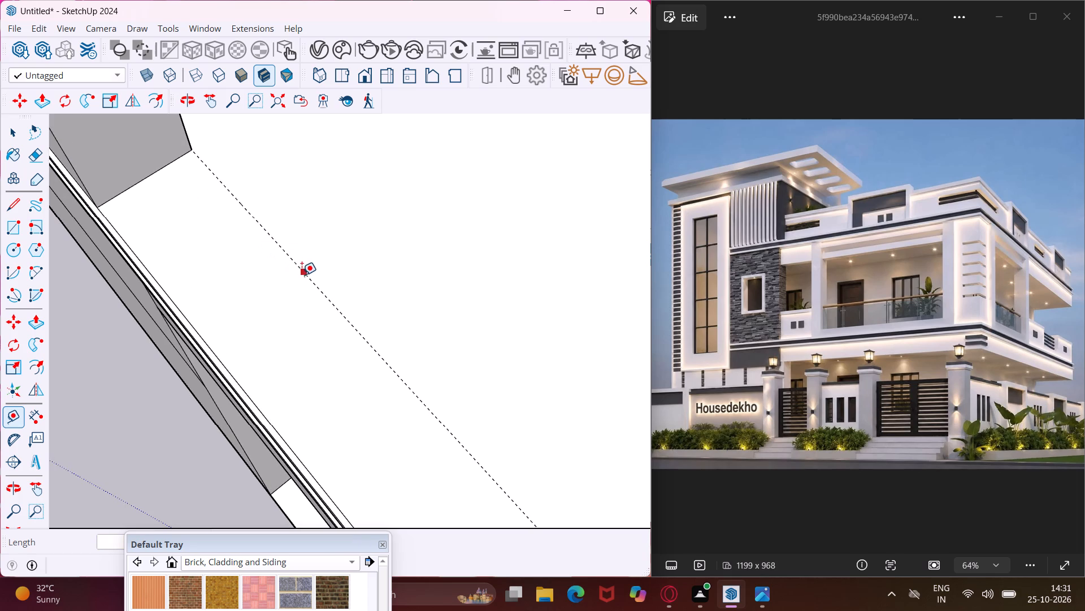
pyautogui.click(302, 275)
pyautogui.write('6"')
pyautogui.press('Return')
pyautogui.scroll(-4, 140, 195)
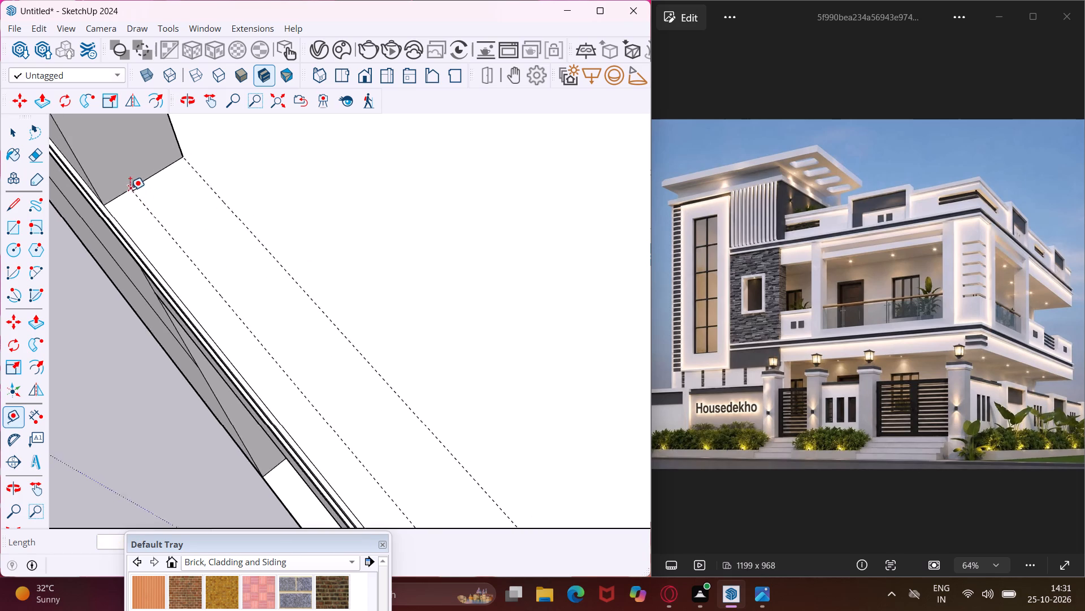
# Place a guide line 9" inward from the side top edge of the first-floor balcony slab.
pyautogui.scroll(-18, 130, 190)
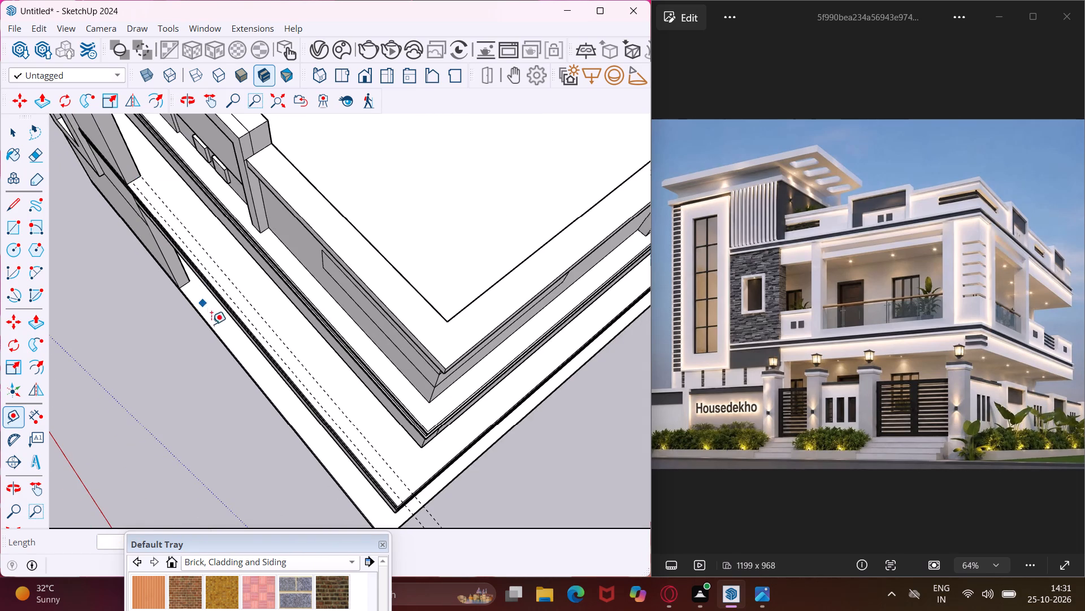
pyautogui.moveTo(207, 320); pyautogui.dragTo(116, 204, button='middle')
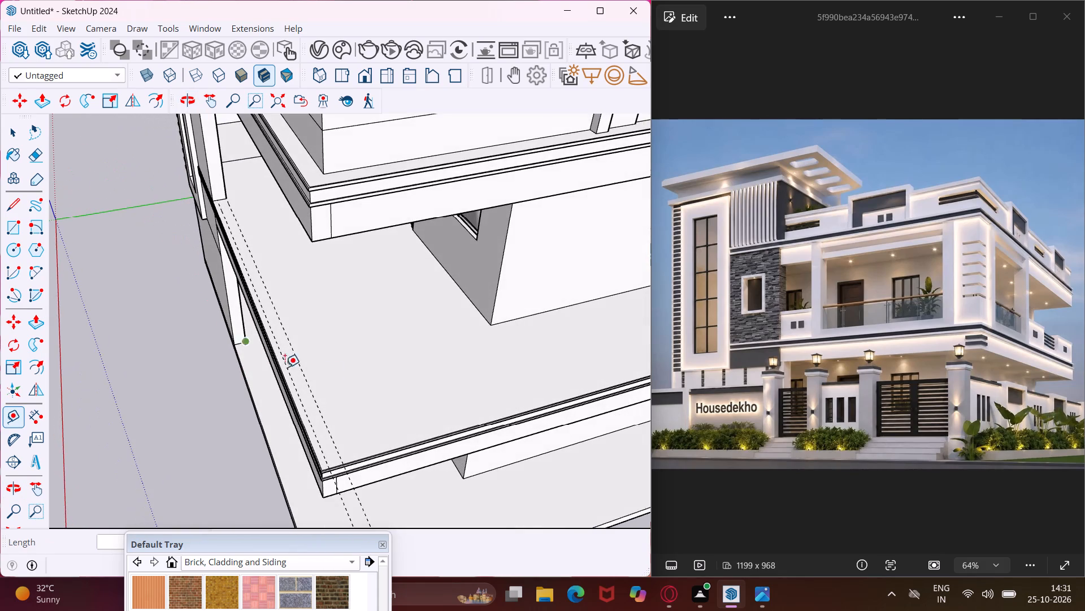
pyautogui.scroll(1, 389, 378)
pyautogui.scroll(15, 425, 430)
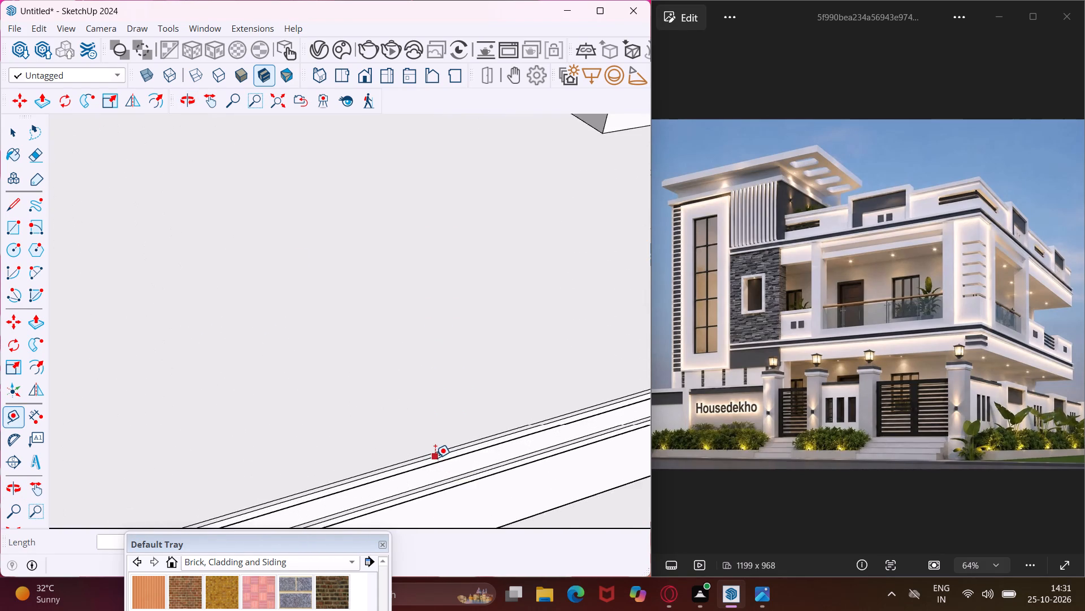
pyautogui.scroll(2, 435, 458)
pyautogui.click(428, 451)
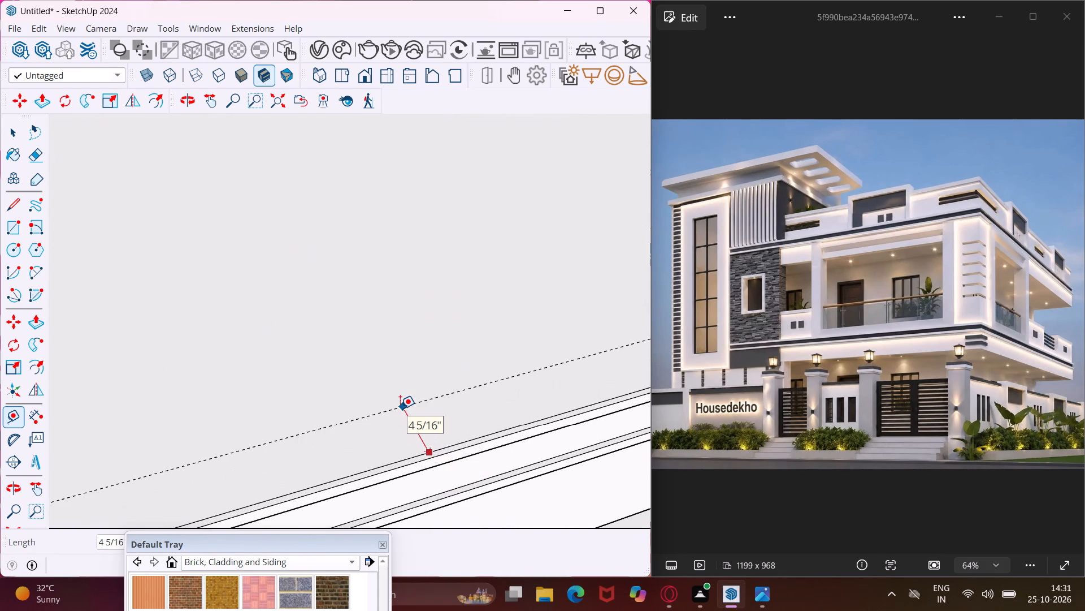
pyautogui.write('9"')
pyautogui.press('Return')
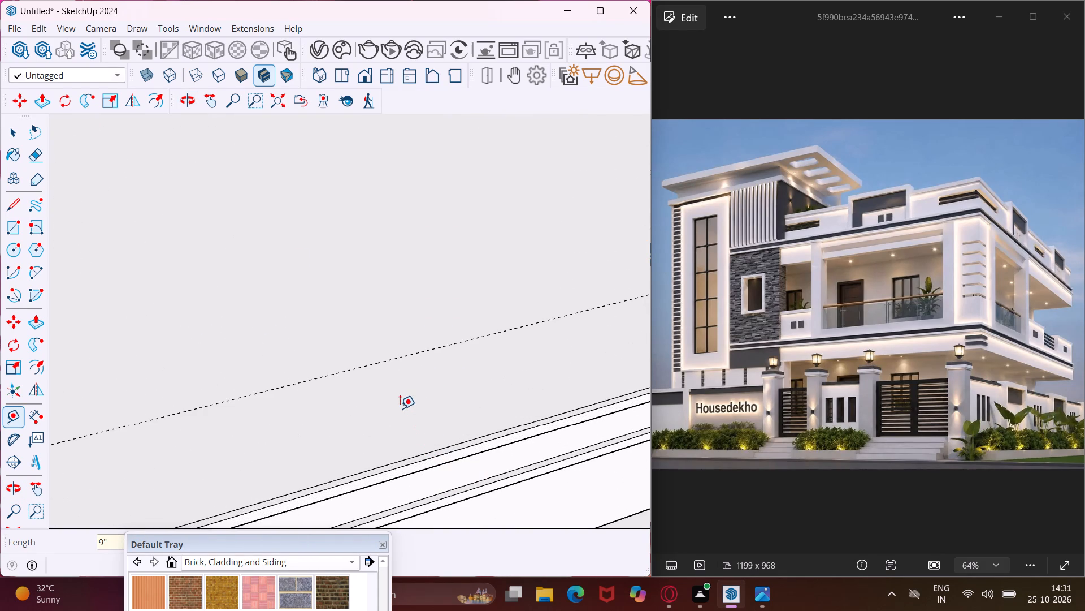
# Place a second side guide line on the balcony floor, 6" from the 9" guide back toward the slab's side edge.
pyautogui.click(350, 370)
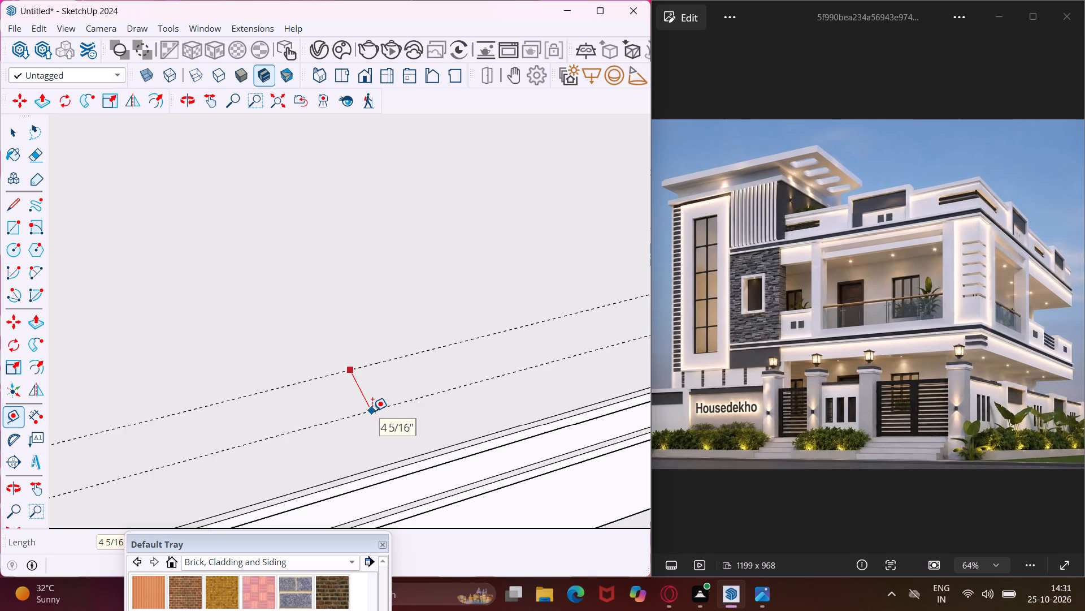
pyautogui.write('6"')
pyautogui.press('Return')
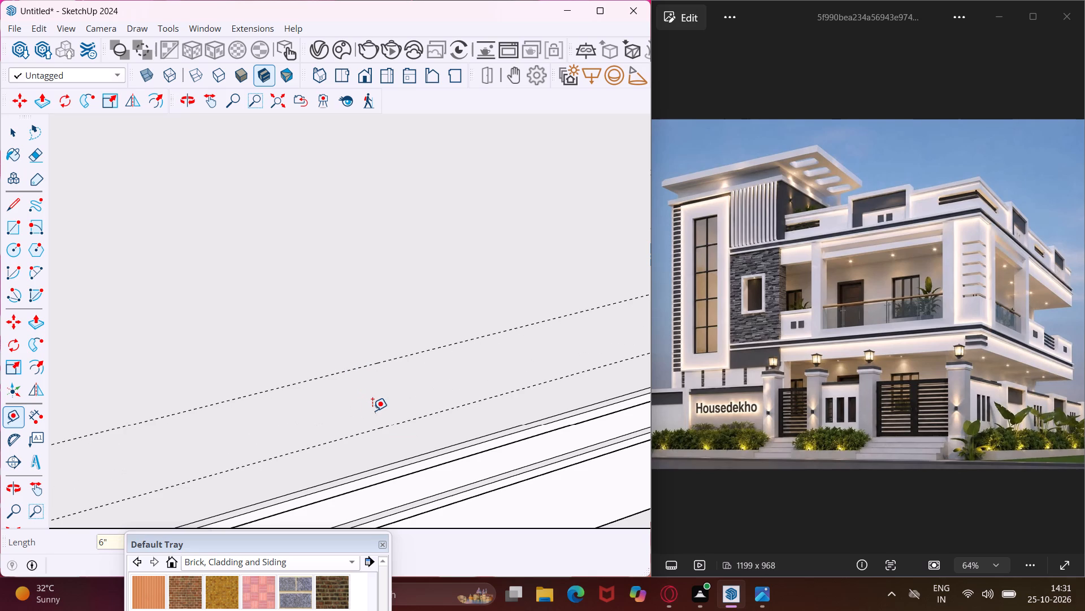
# Draw a 6"-wide rectangle between the two front guides, from the tower end to the outer side guide at the balcony corner.
pyautogui.scroll(-12, 437, 345)
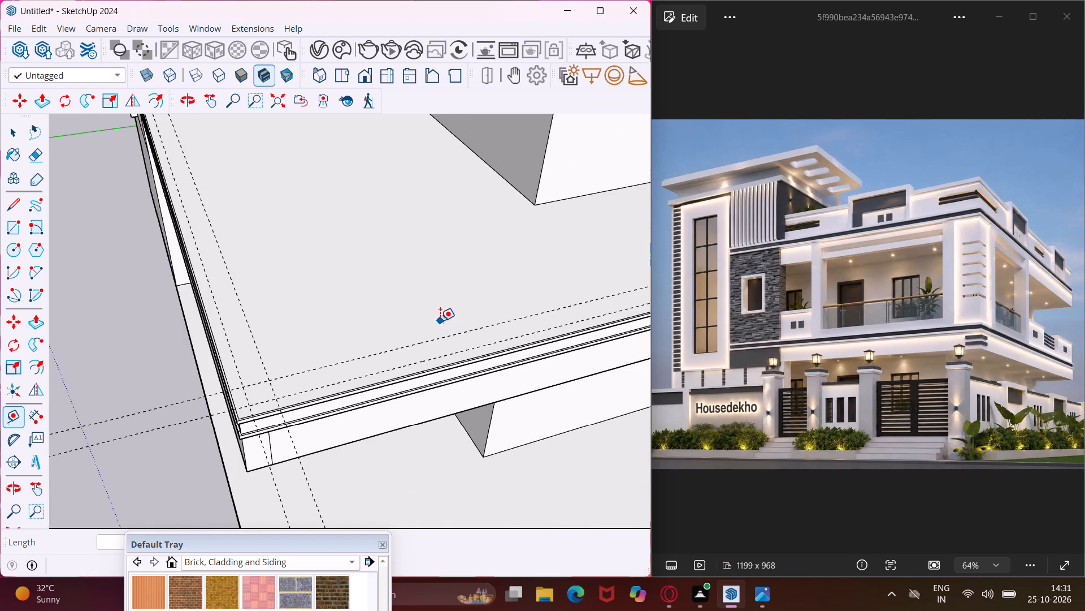
pyautogui.scroll(-5, 440, 322)
pyautogui.moveTo(303, 301); pyautogui.dragTo(322, 356, button='middle')
pyautogui.scroll(1, 322, 356)
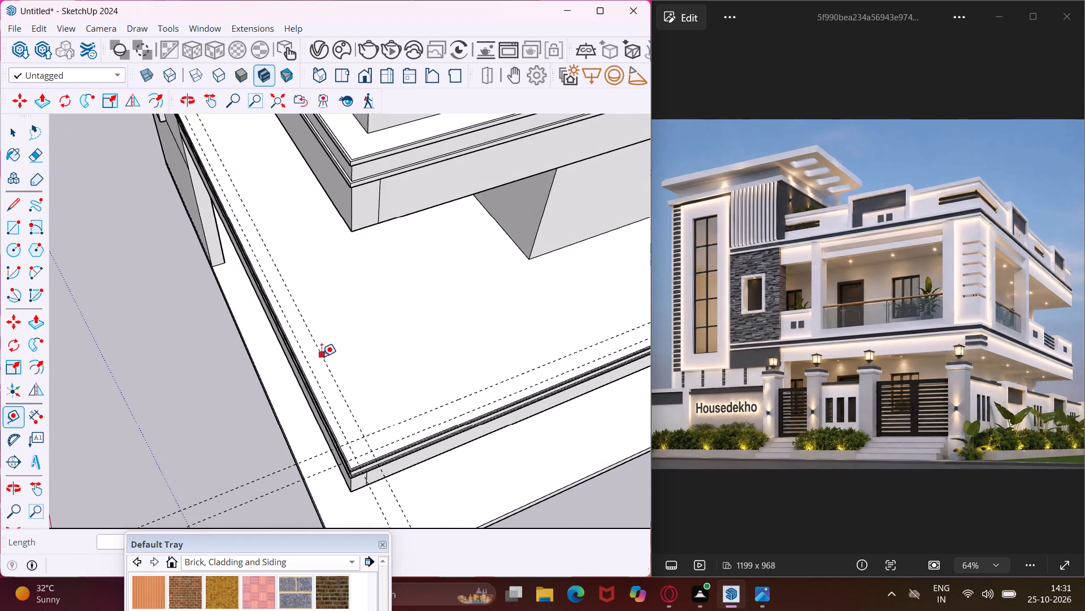
pyautogui.click(8, 226)
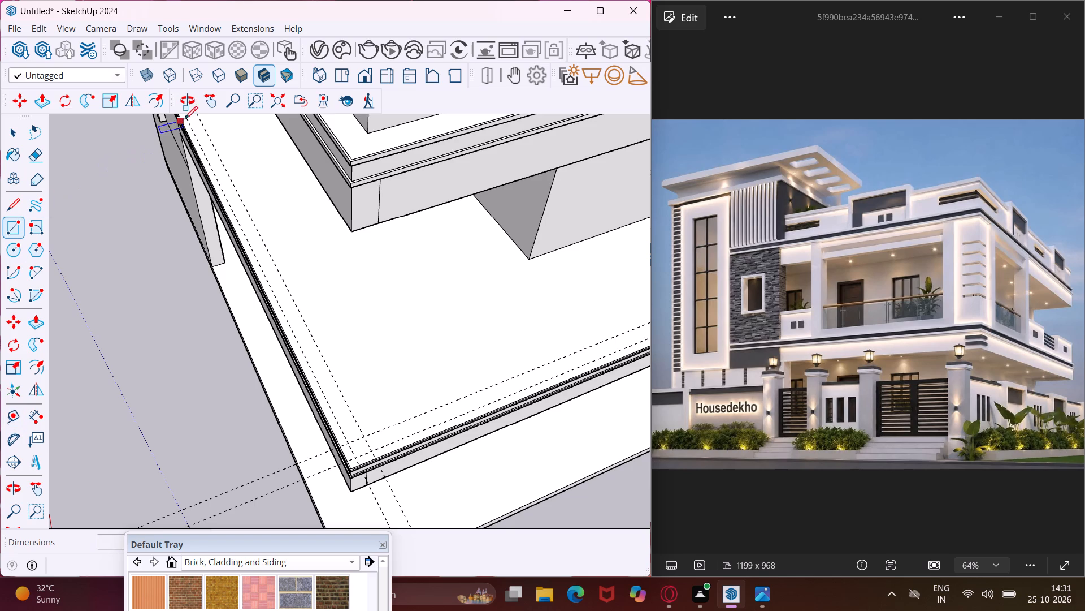
pyautogui.scroll(-6, 182, 139)
pyautogui.moveTo(199, 150); pyautogui.dragTo(264, 175, button='middle')
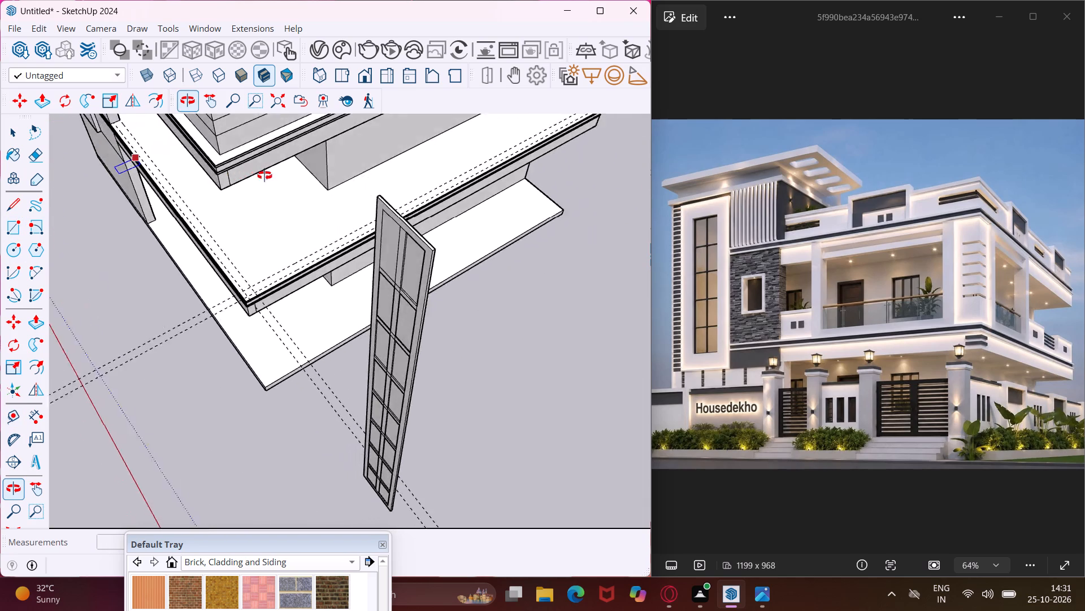
pyautogui.moveTo(264, 175); pyautogui.dragTo(658, 106, button='middle')
pyautogui.scroll(-5, 553, 169)
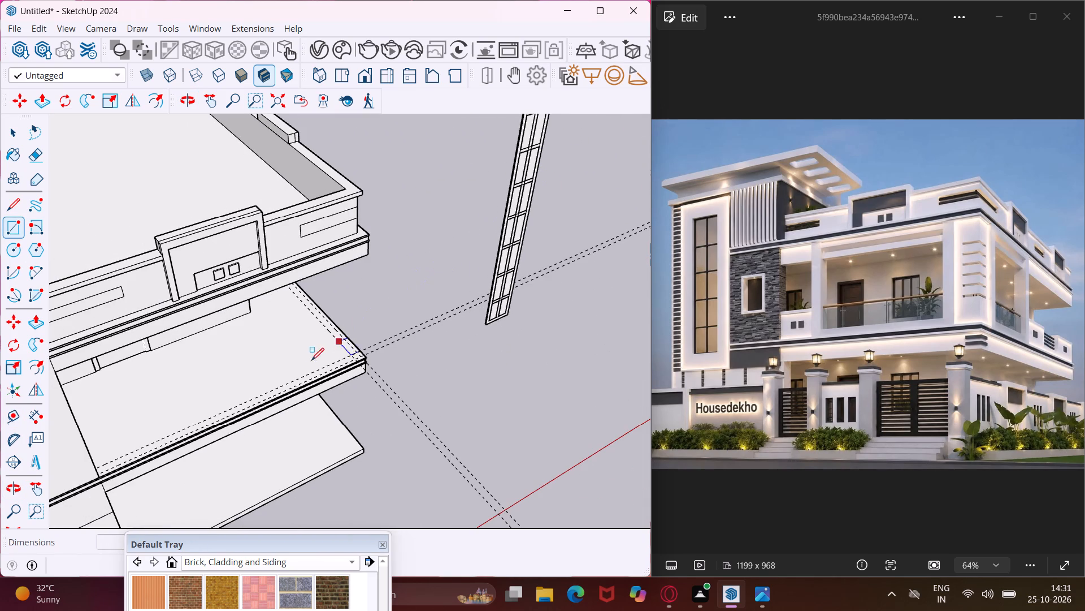
pyautogui.scroll(9, 89, 473)
pyautogui.moveTo(132, 478); pyautogui.dragTo(55, 497, button='middle')
pyautogui.scroll(1, 55, 497)
pyautogui.scroll(-4, 73, 428)
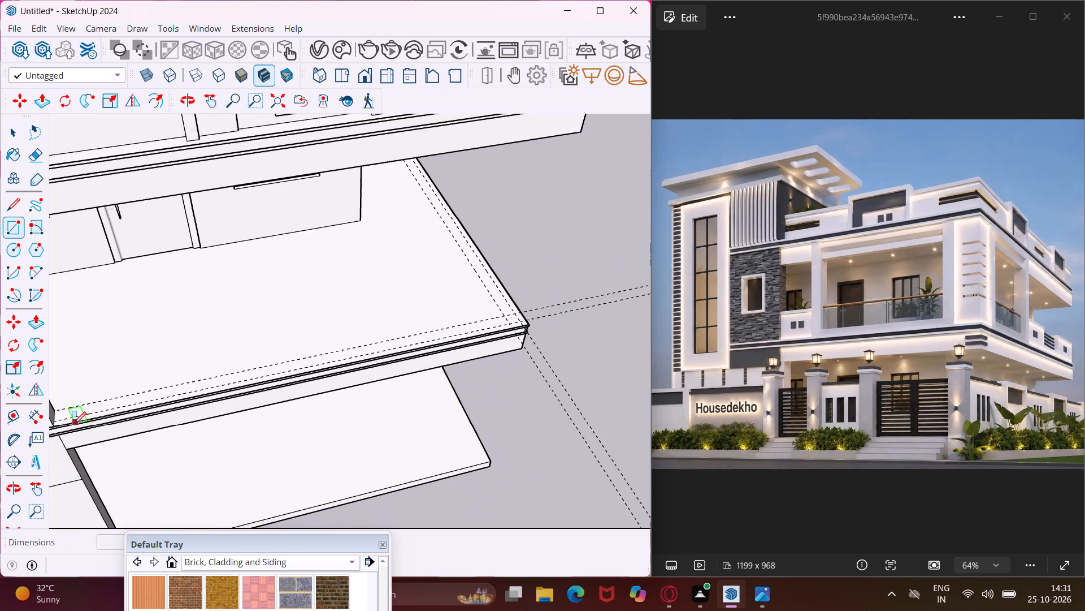
pyautogui.scroll(2, 54, 421)
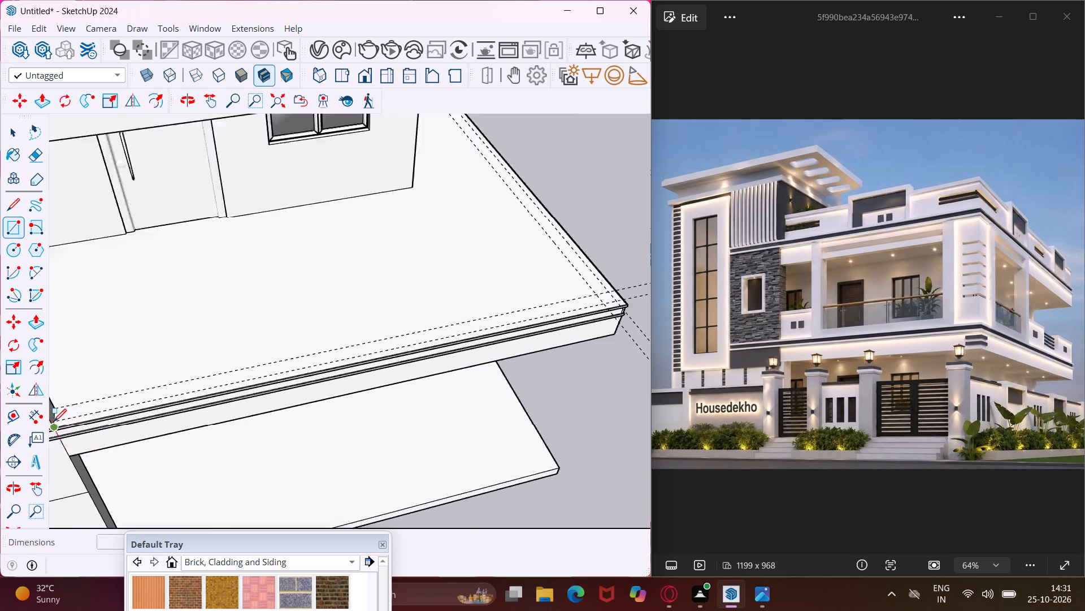
pyautogui.scroll(6, 54, 421)
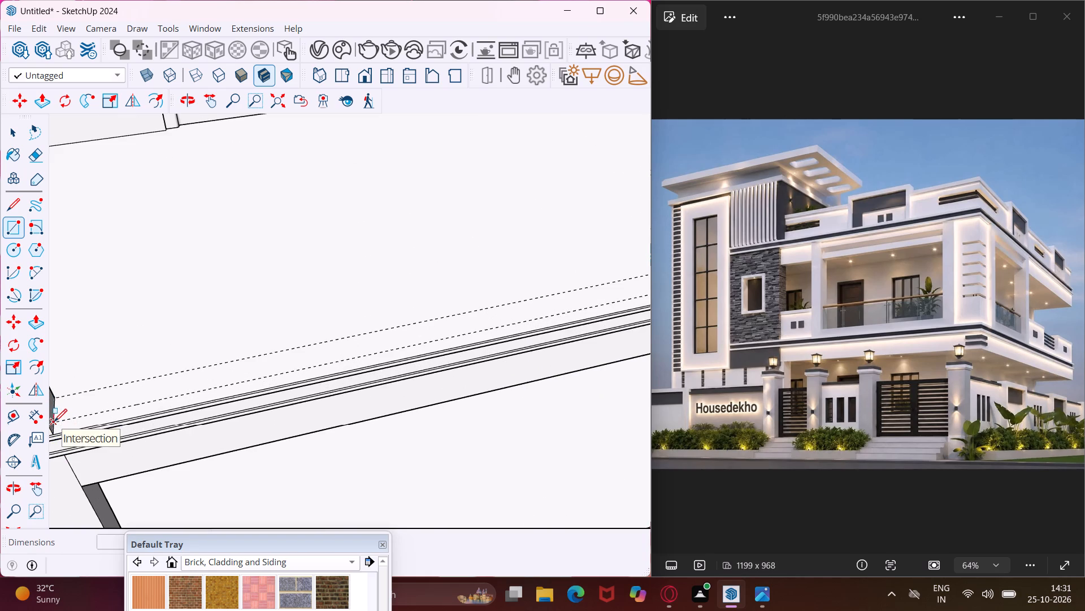
pyautogui.click(54, 421)
pyautogui.scroll(-9, 108, 389)
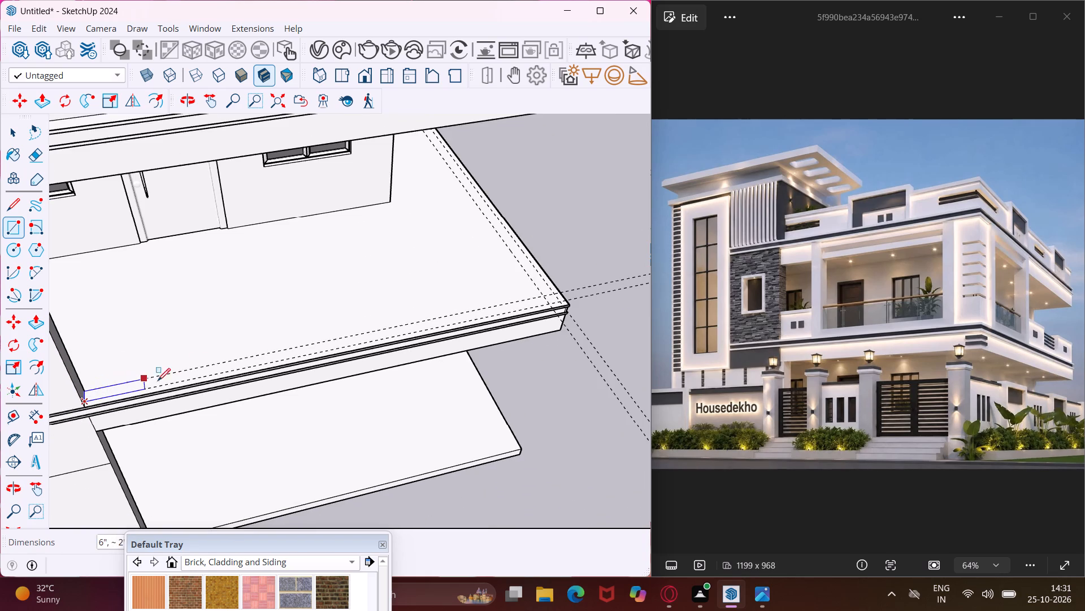
pyautogui.scroll(1, 557, 295)
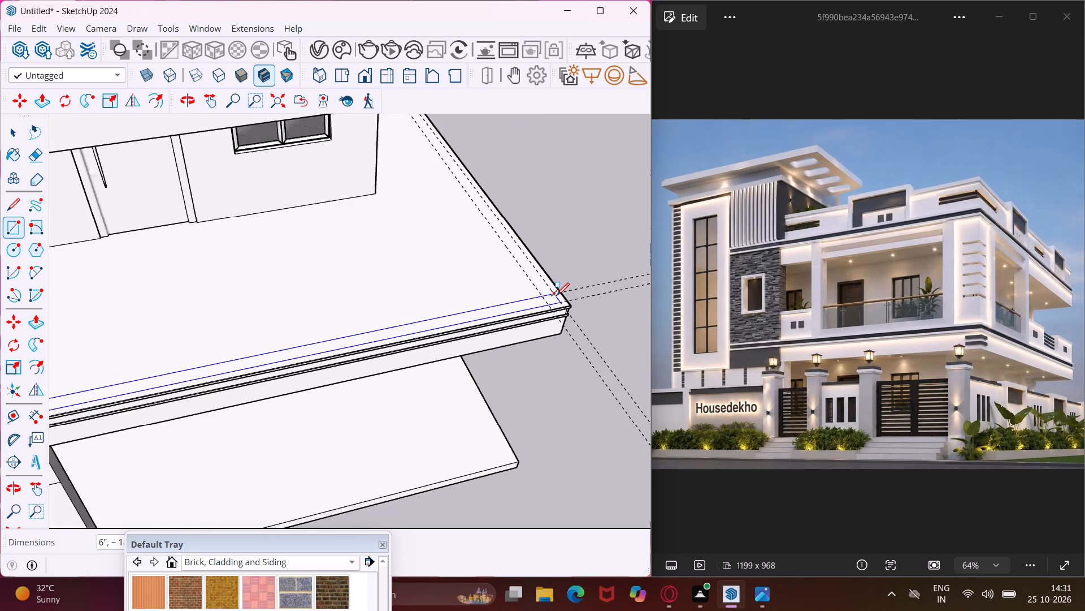
pyautogui.scroll(14, 557, 295)
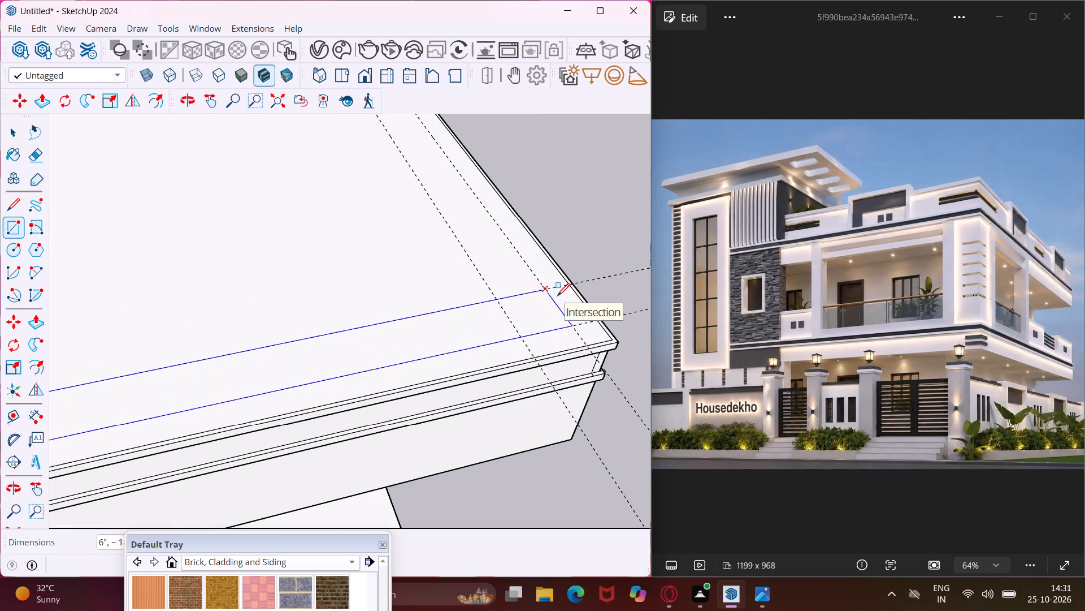
pyautogui.click(545, 290)
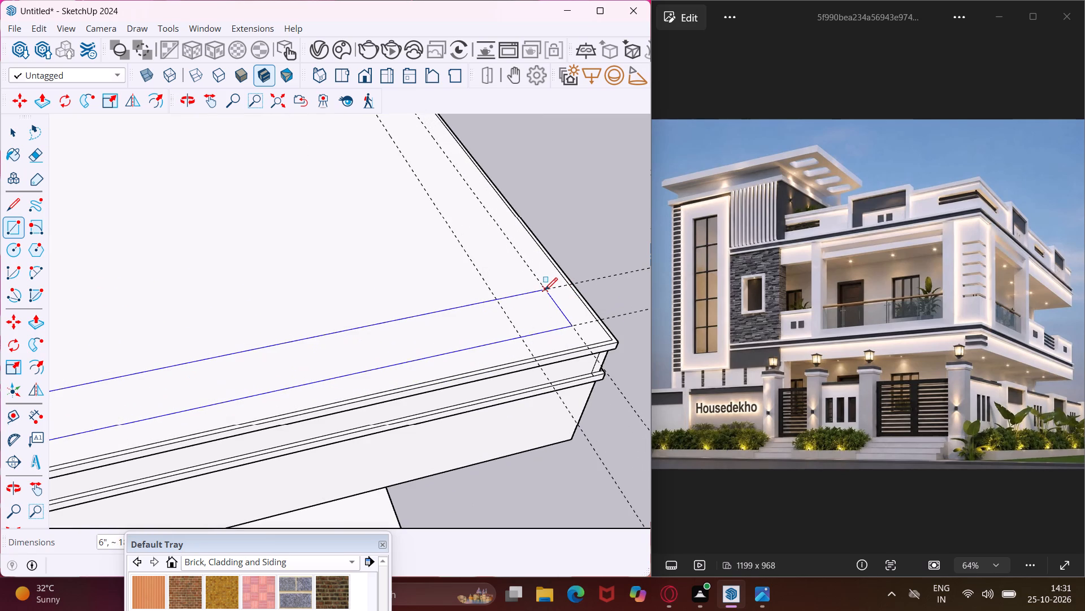
# Draw a 6"-wide rectangle between the two side guides, from the front strip at the corner to the slab's far edge.
pyautogui.moveTo(548, 280); pyautogui.dragTo(252, 350, button='middle')
pyautogui.scroll(1, 548, 280)
pyautogui.scroll(-9, 247, 342)
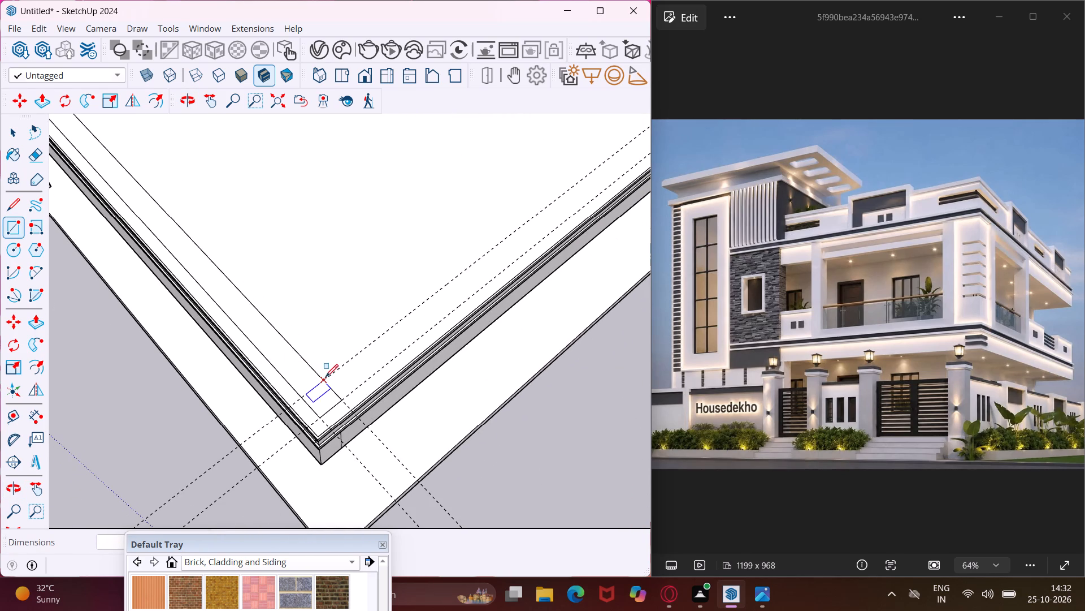
pyautogui.click(326, 377)
pyautogui.moveTo(433, 324); pyautogui.dragTo(419, 323, button='middle')
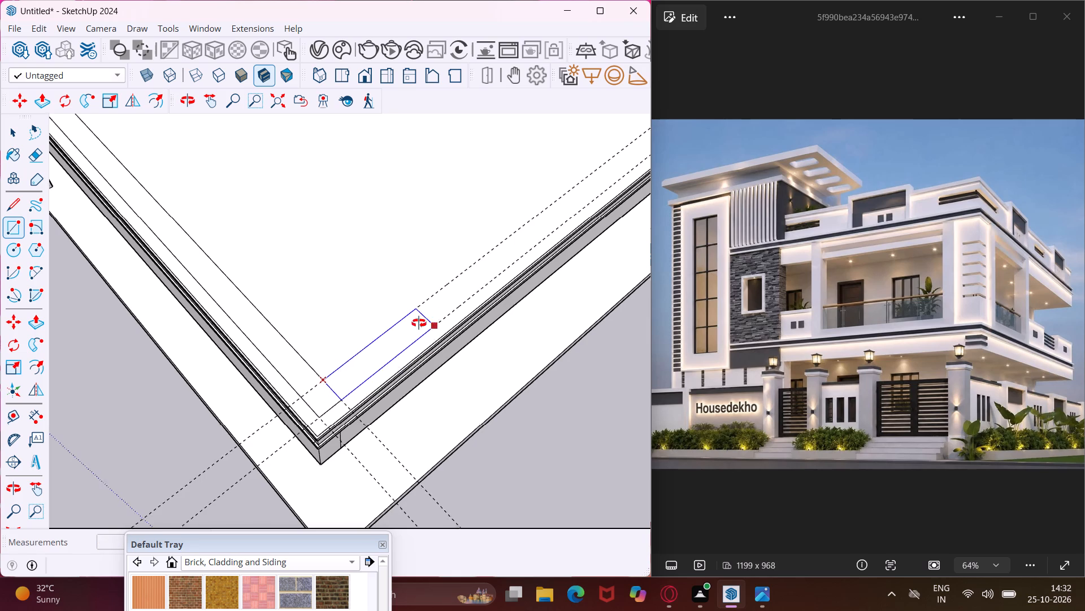
pyautogui.moveTo(419, 323); pyautogui.dragTo(215, 327, button='middle')
pyautogui.scroll(-9, 215, 327)
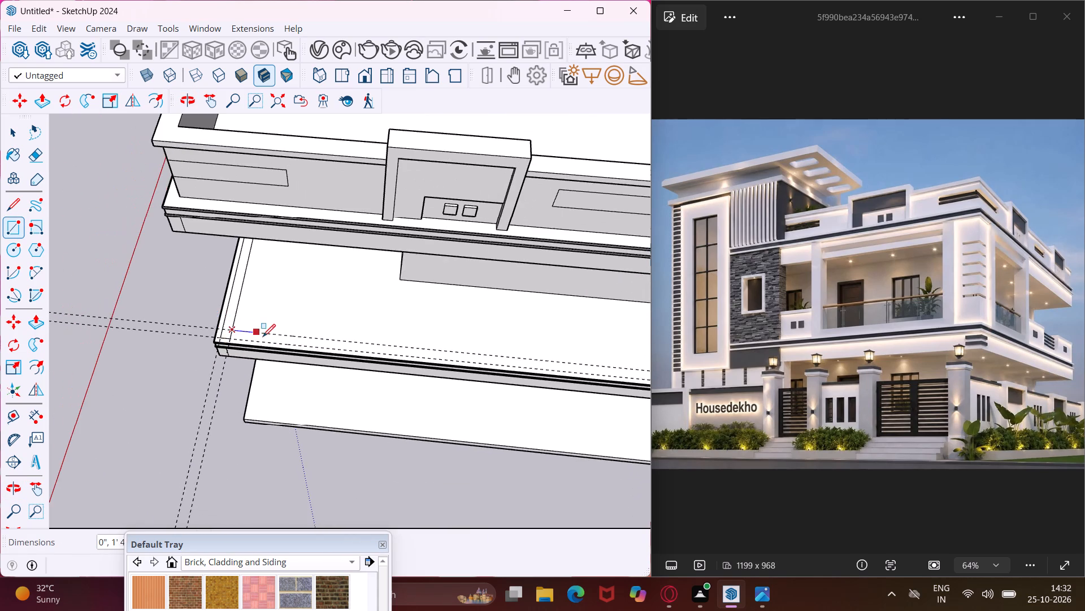
pyautogui.scroll(-14, 265, 337)
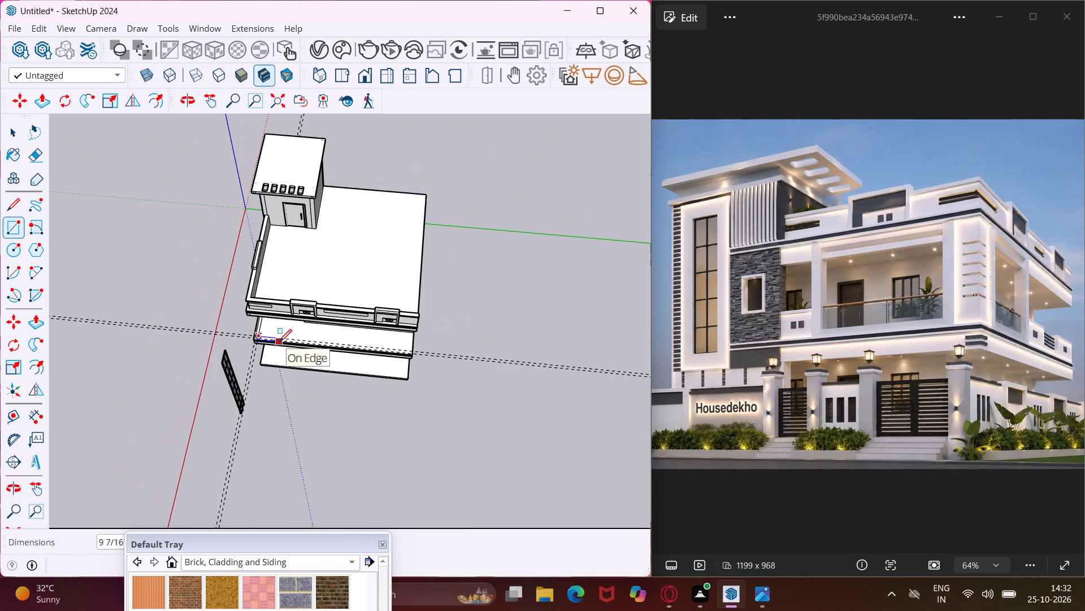
pyautogui.scroll(6, 412, 354)
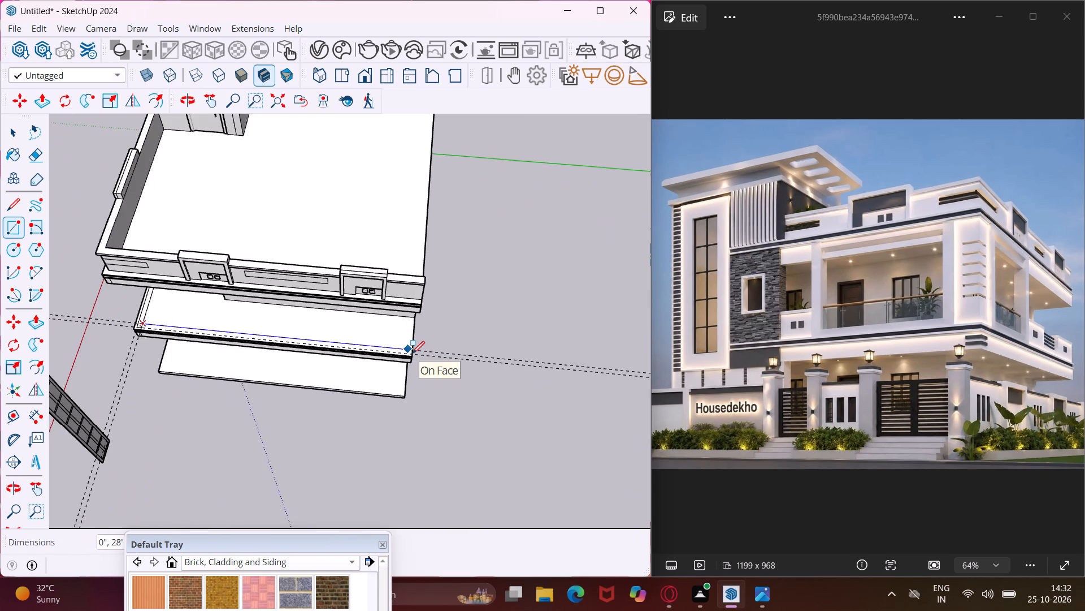
pyautogui.scroll(12, 412, 354)
pyautogui.scroll(11, 412, 354)
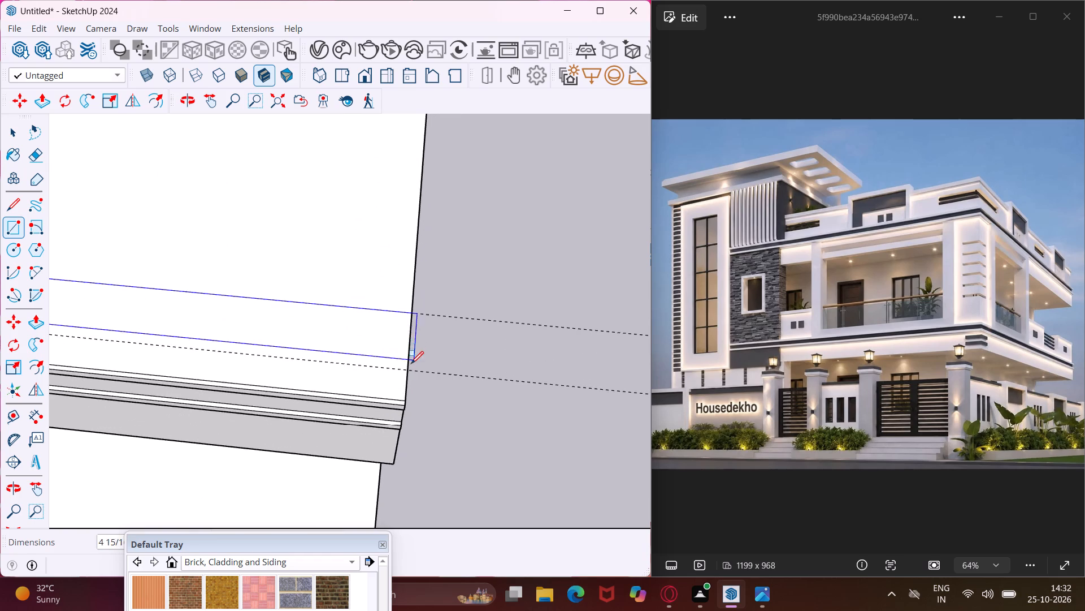
pyautogui.click(405, 372)
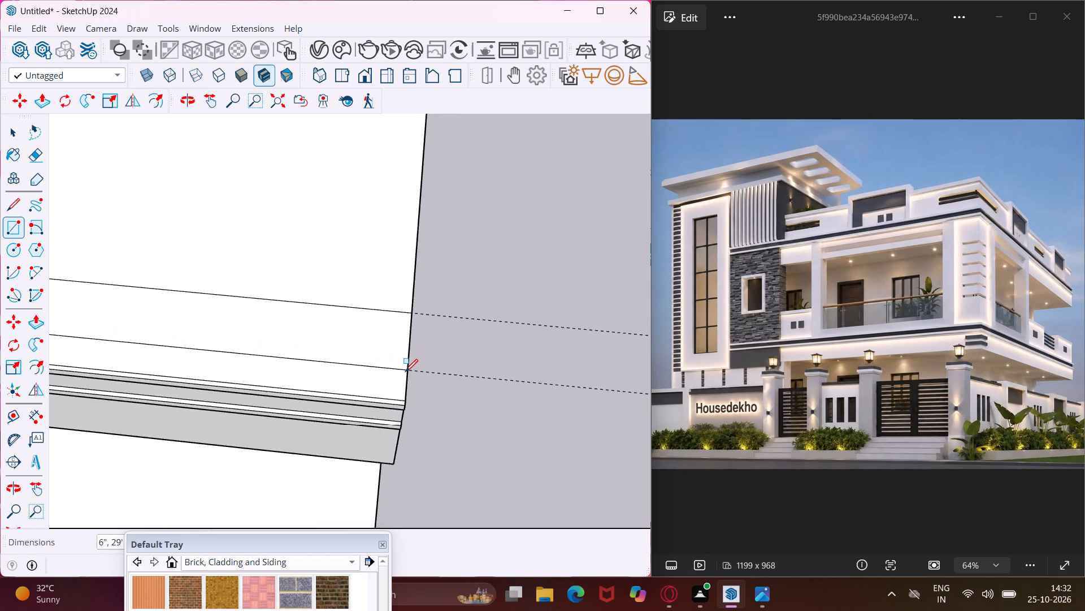
pyautogui.press('Escape')
pyautogui.press('space')
# Push/Pull the 6"-wide front strip on the first-floor balcony slab up 1' as the front parapet.
pyautogui.scroll(-11, 377, 355)
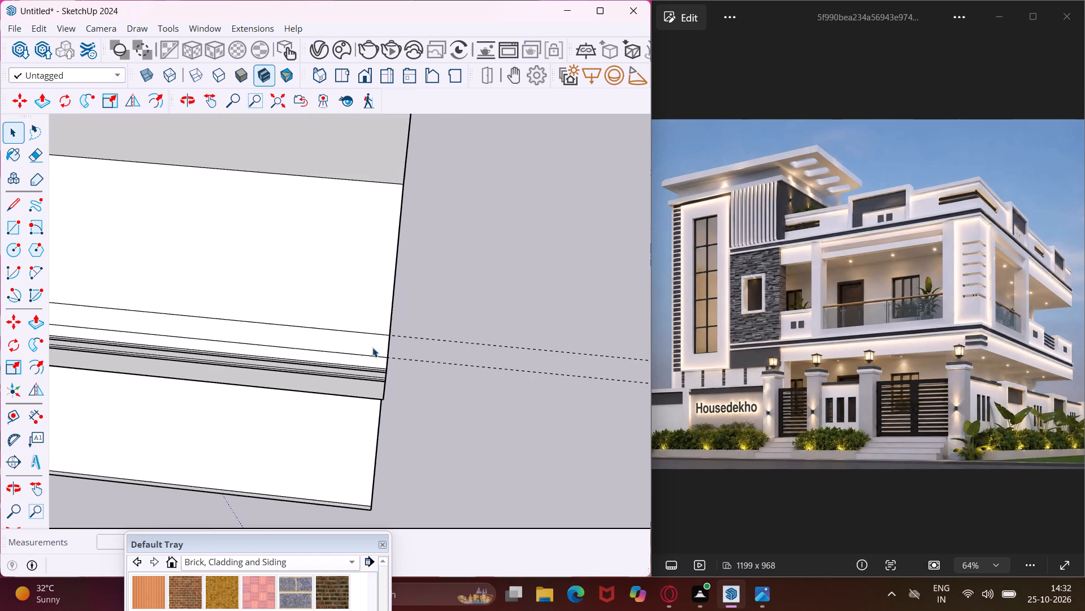
pyautogui.moveTo(353, 364); pyautogui.dragTo(535, 335, button='middle')
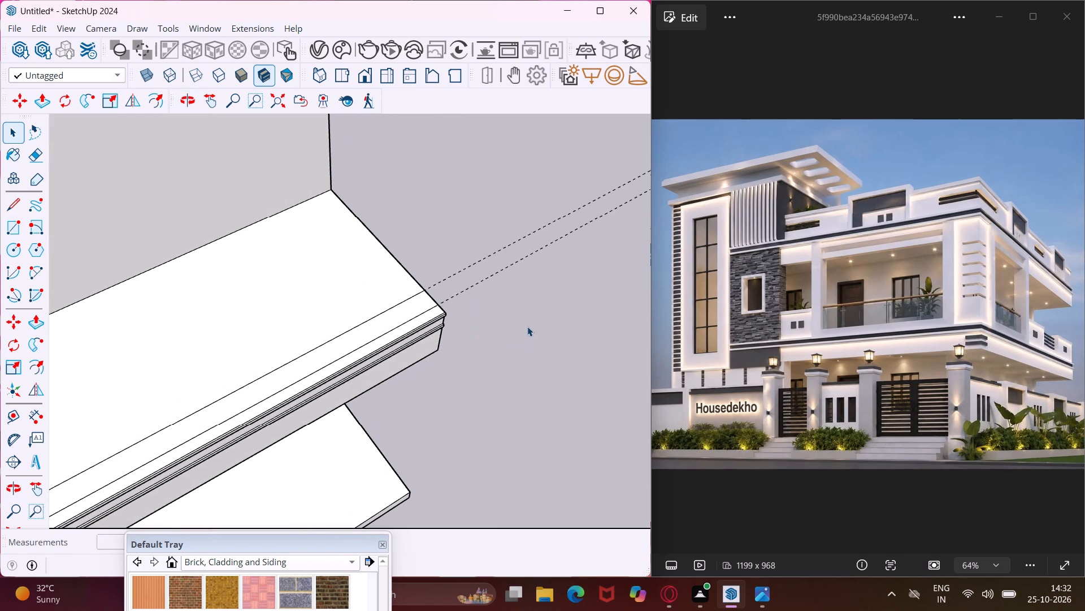
pyautogui.scroll(-20, 527, 326)
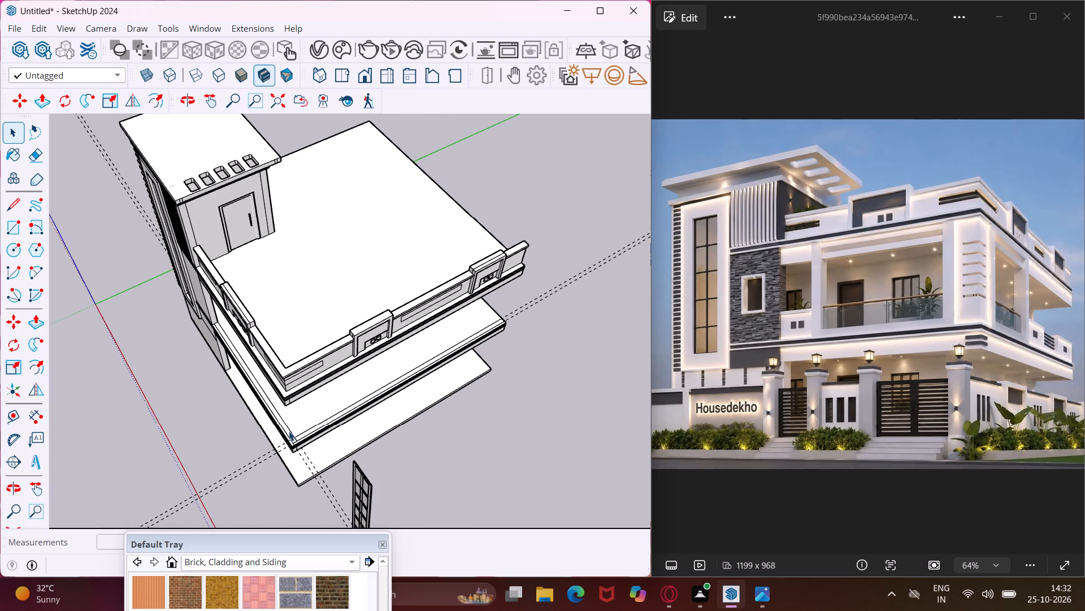
pyautogui.scroll(15, 289, 431)
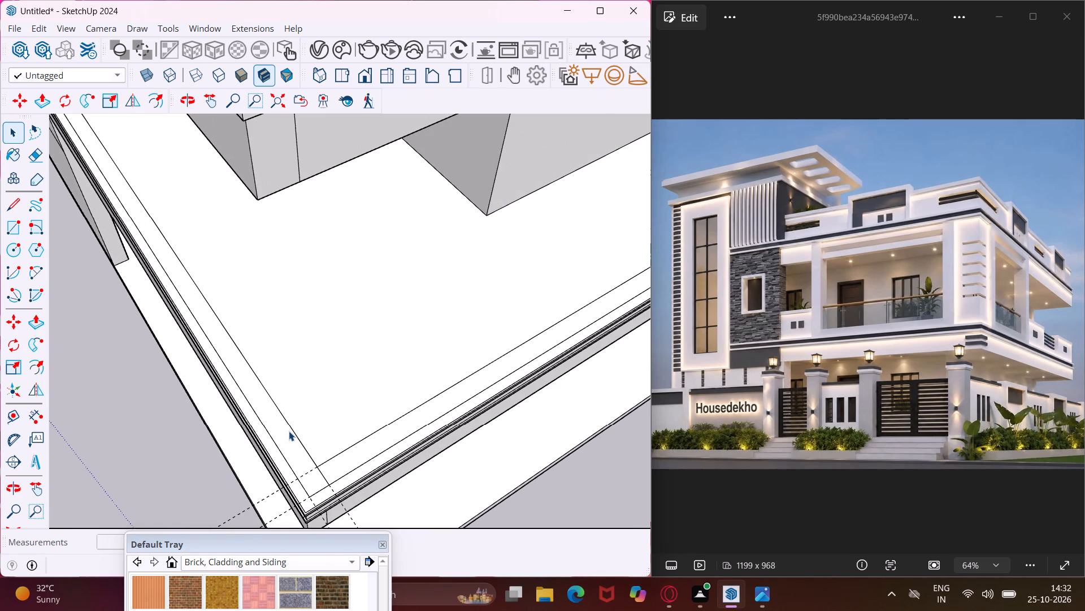
pyautogui.moveTo(298, 464); pyautogui.dragTo(288, 302, button='middle')
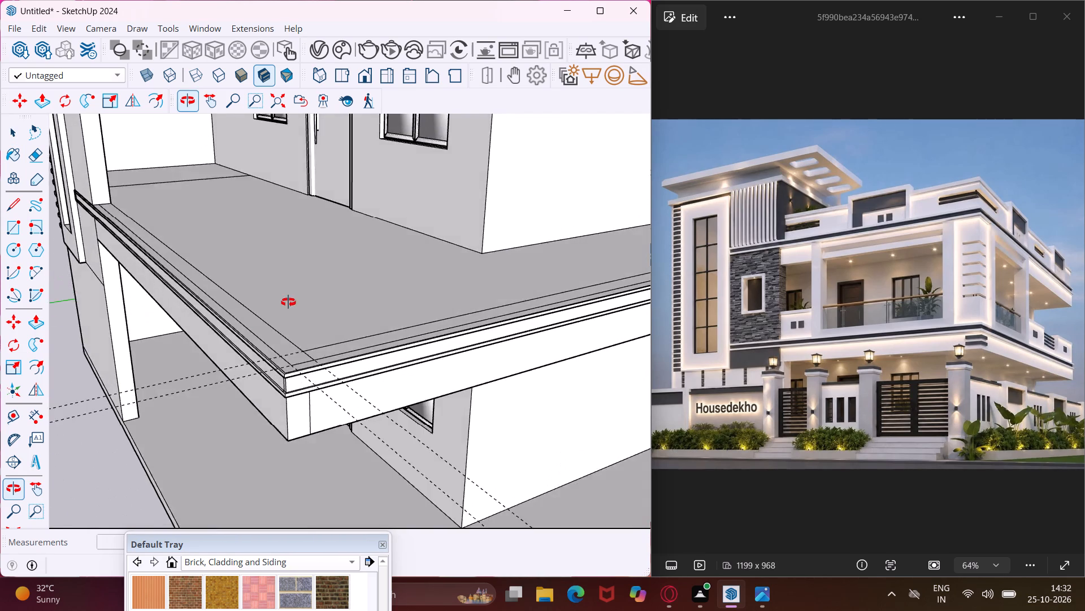
pyautogui.moveTo(288, 302); pyautogui.dragTo(588, 167, button='middle')
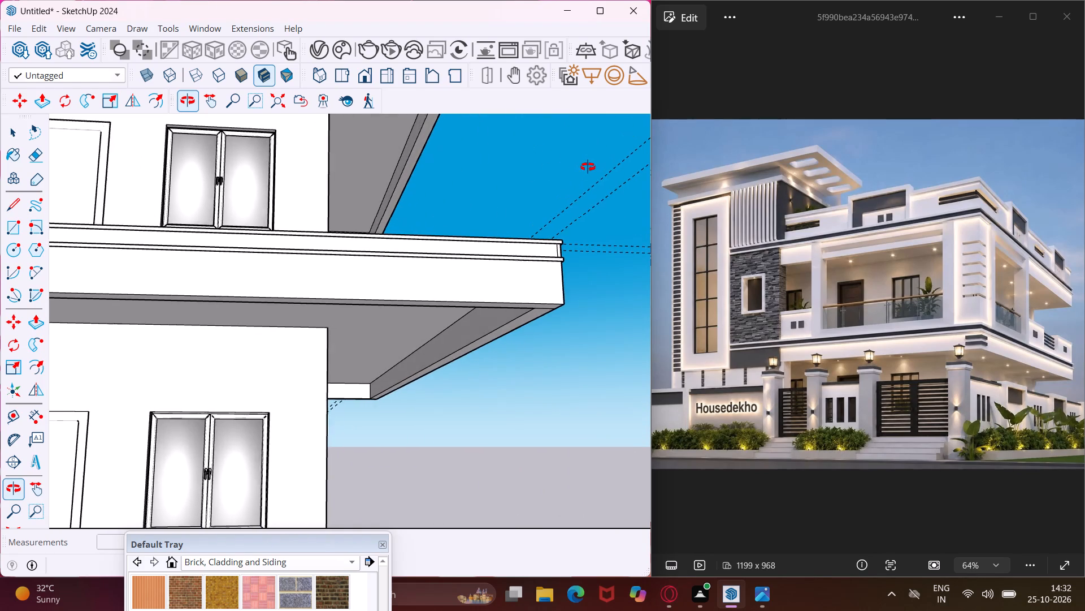
pyautogui.moveTo(588, 167); pyautogui.dragTo(532, 340, button='middle')
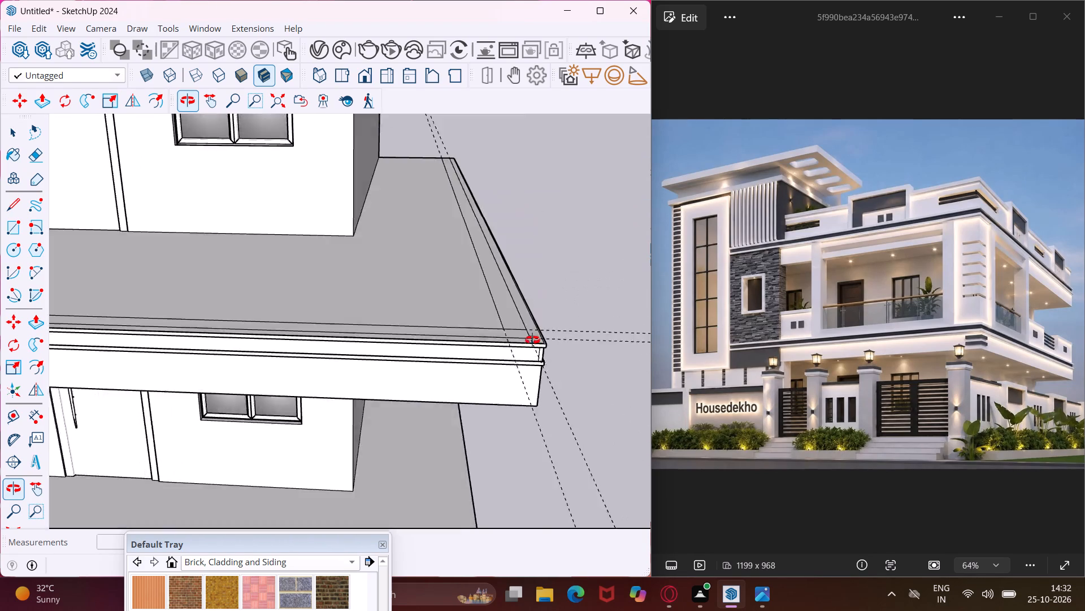
pyautogui.moveTo(532, 340); pyautogui.dragTo(503, 385, button='middle')
pyautogui.scroll(5, 495, 395)
pyautogui.click(494, 397)
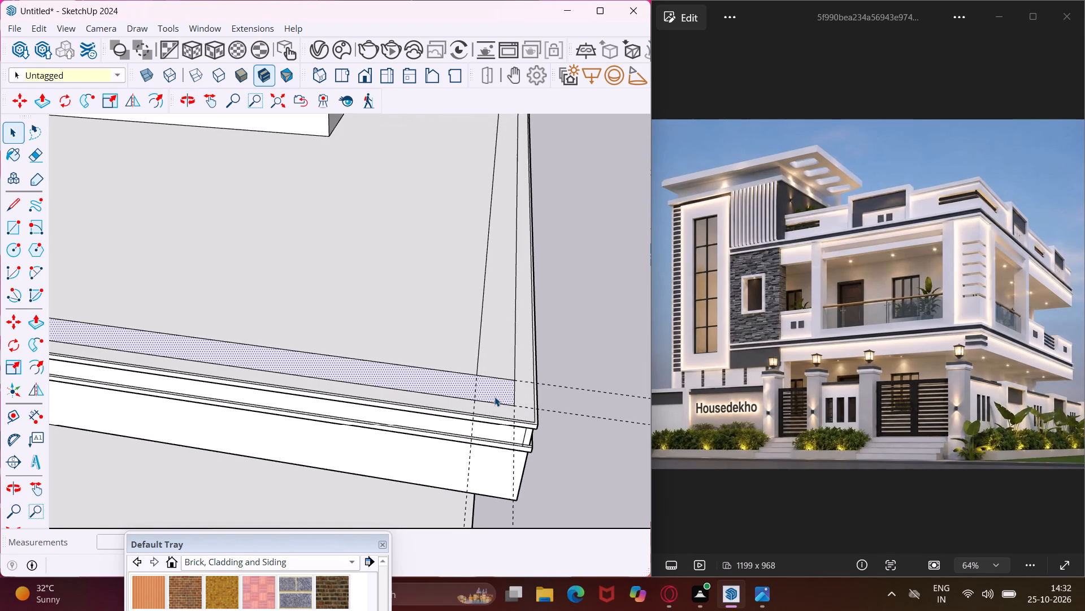
pyautogui.press('p')
pyautogui.click(494, 397)
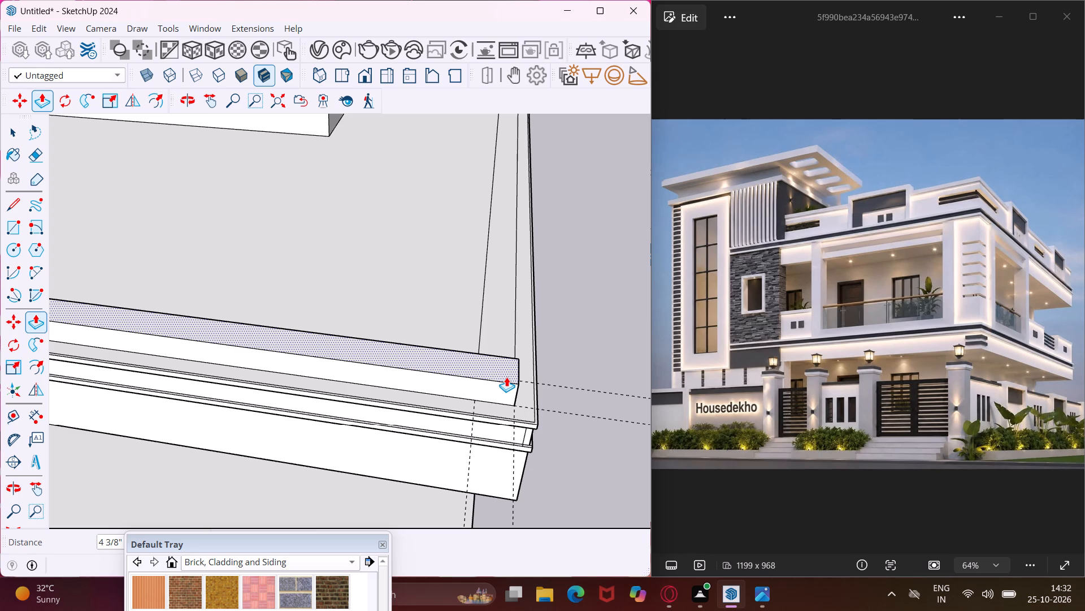
pyautogui.write("1'")
pyautogui.press('Return')
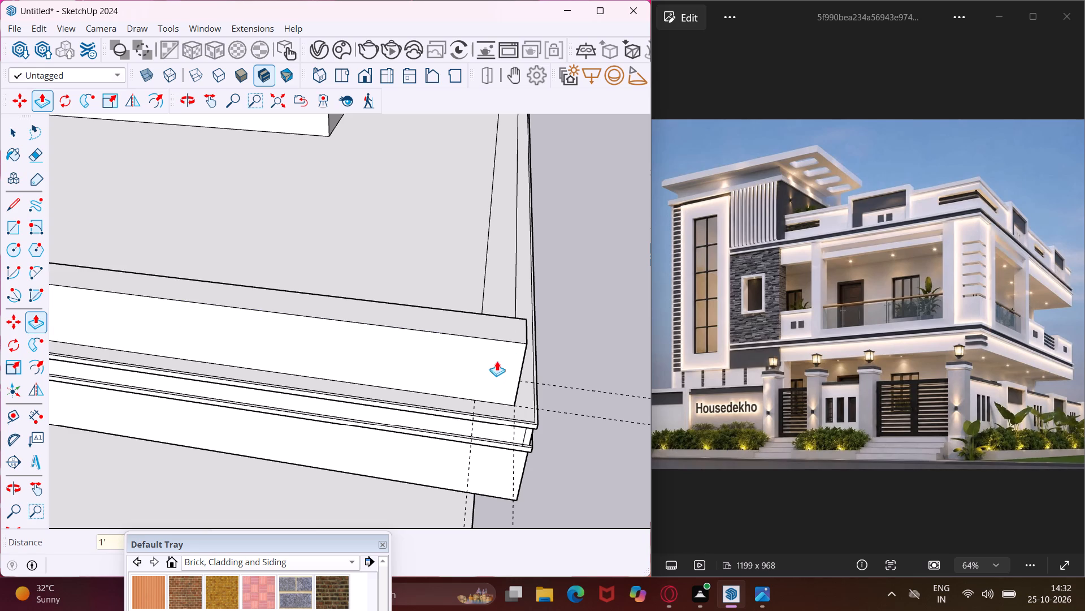
# Push/Pull the side strip up to match the front parapet's top face.
pyautogui.click(510, 298)
pyautogui.click(470, 330)
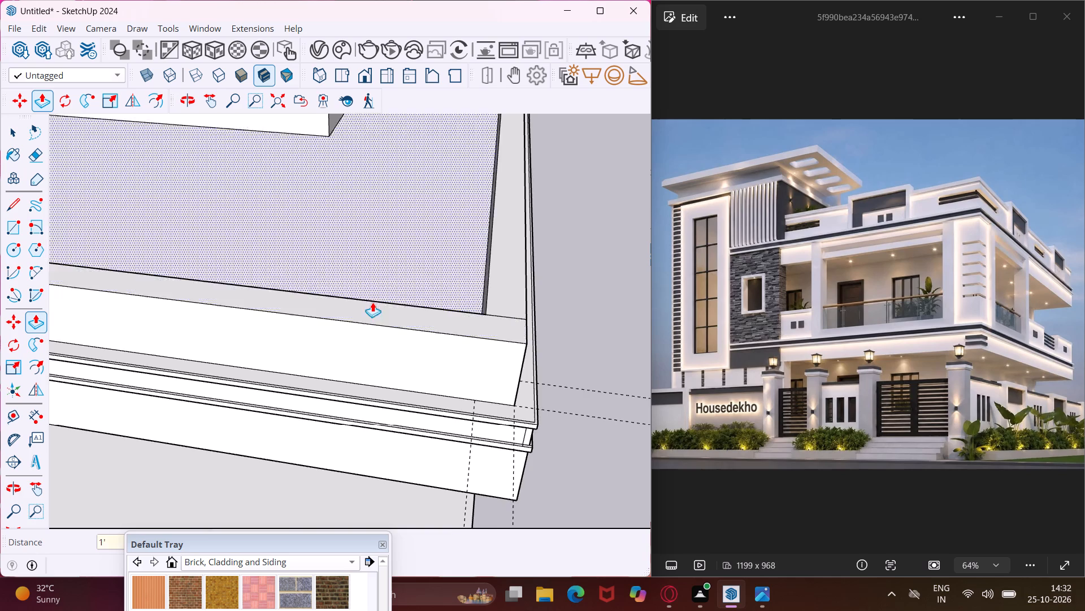
pyautogui.scroll(-18, 371, 303)
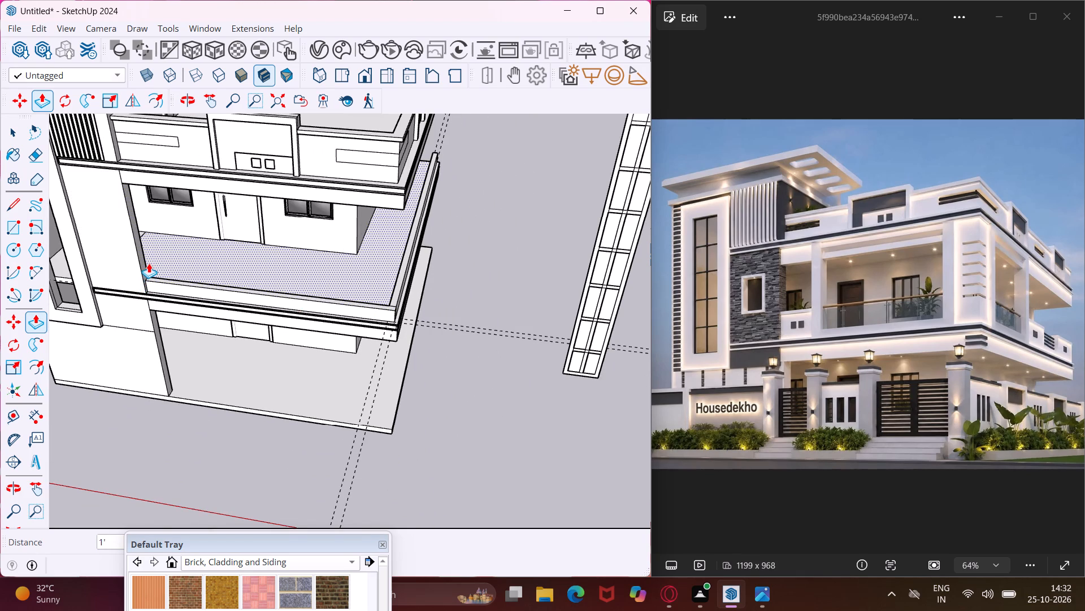
pyautogui.scroll(10, 149, 263)
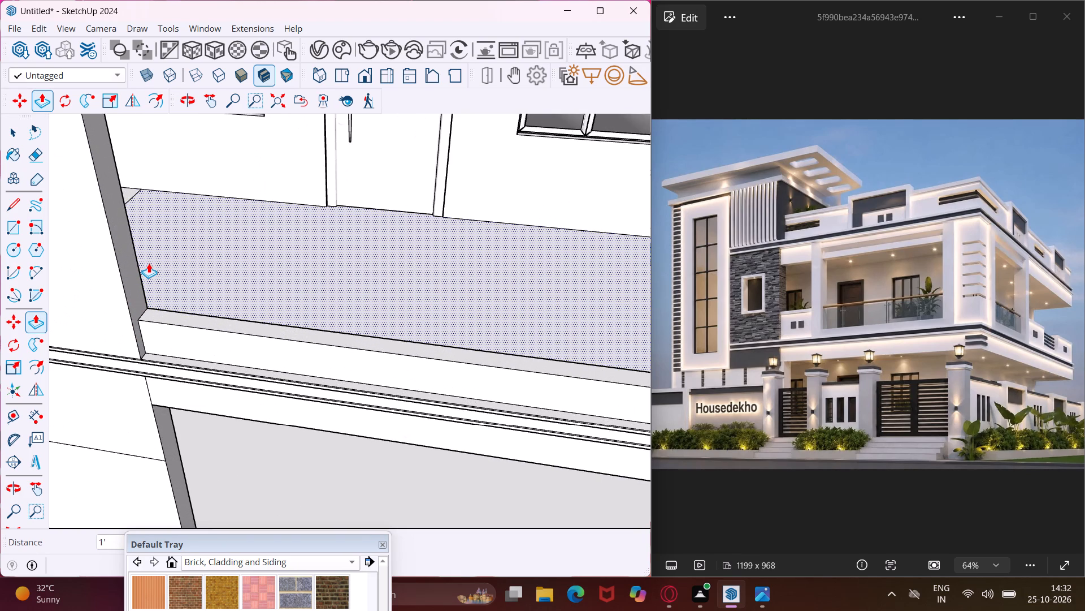
pyautogui.press('Escape')
pyautogui.press('space')
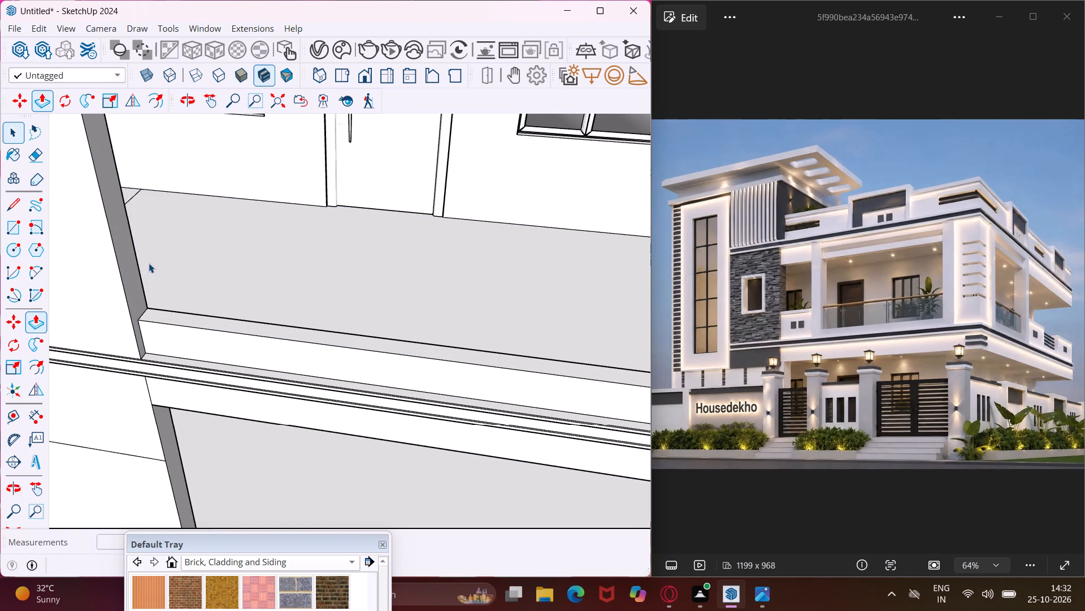
# Draw two 6" lines across the front parapet's top face, a short distance apart in the part nearer the tower.
pyautogui.scroll(5, 241, 319)
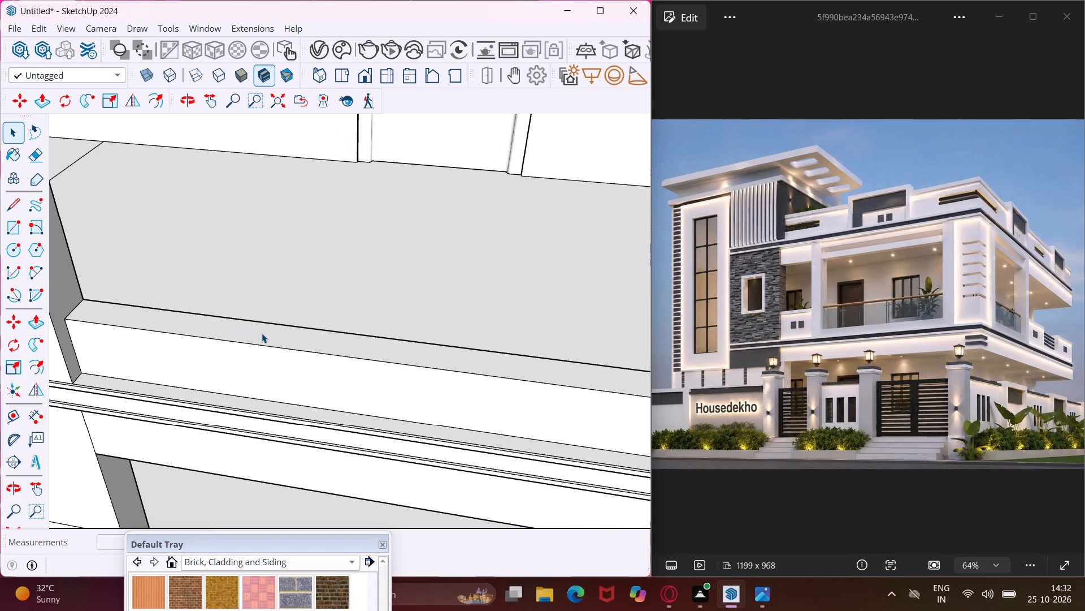
pyautogui.scroll(-6, 262, 333)
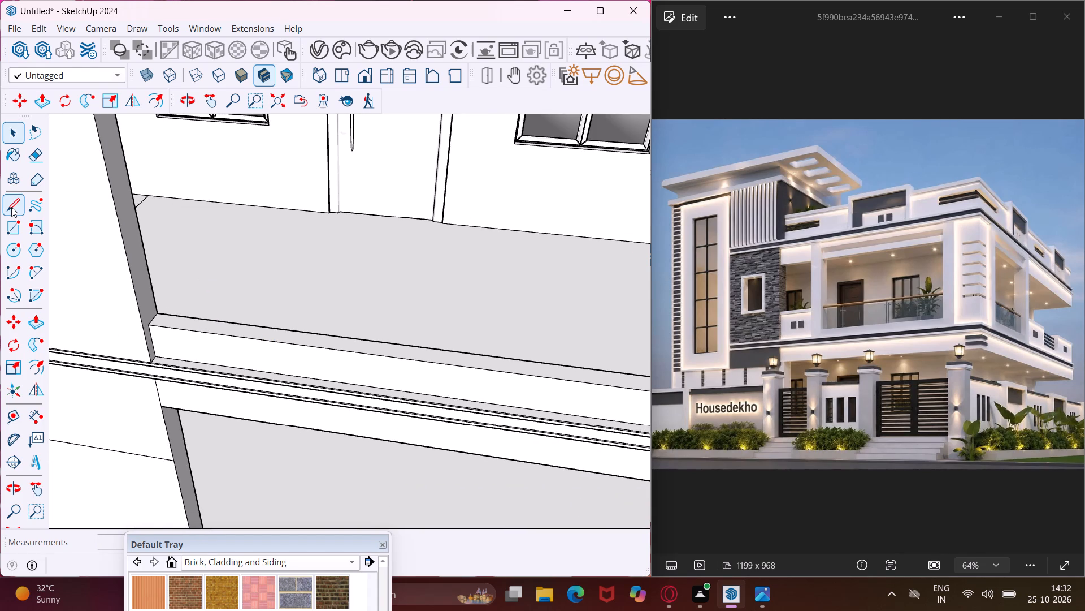
pyautogui.click(11, 207)
pyautogui.scroll(-4, 37, 244)
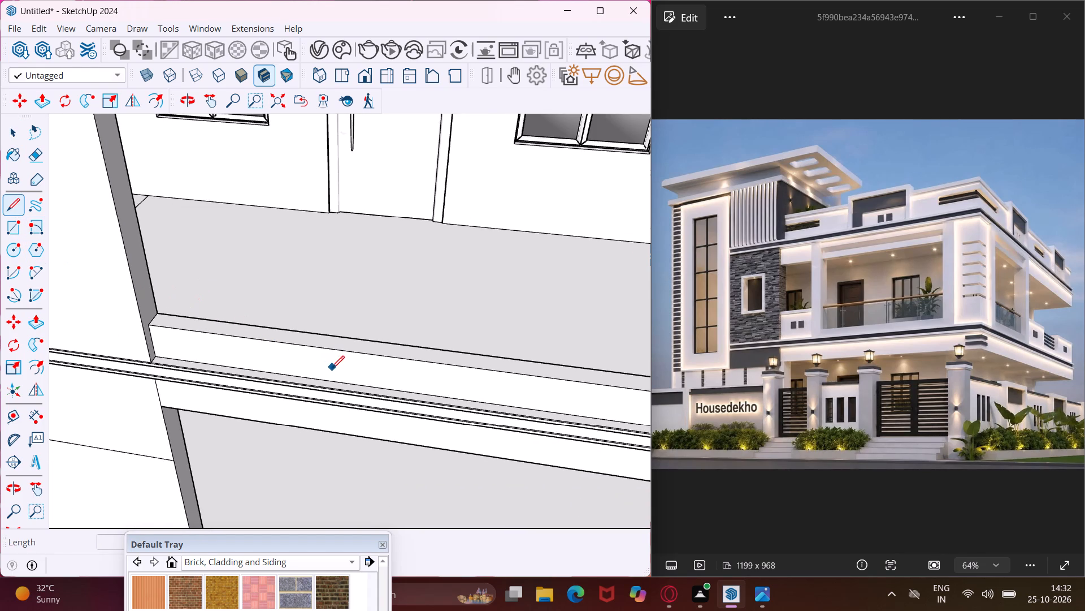
pyautogui.scroll(4, 350, 349)
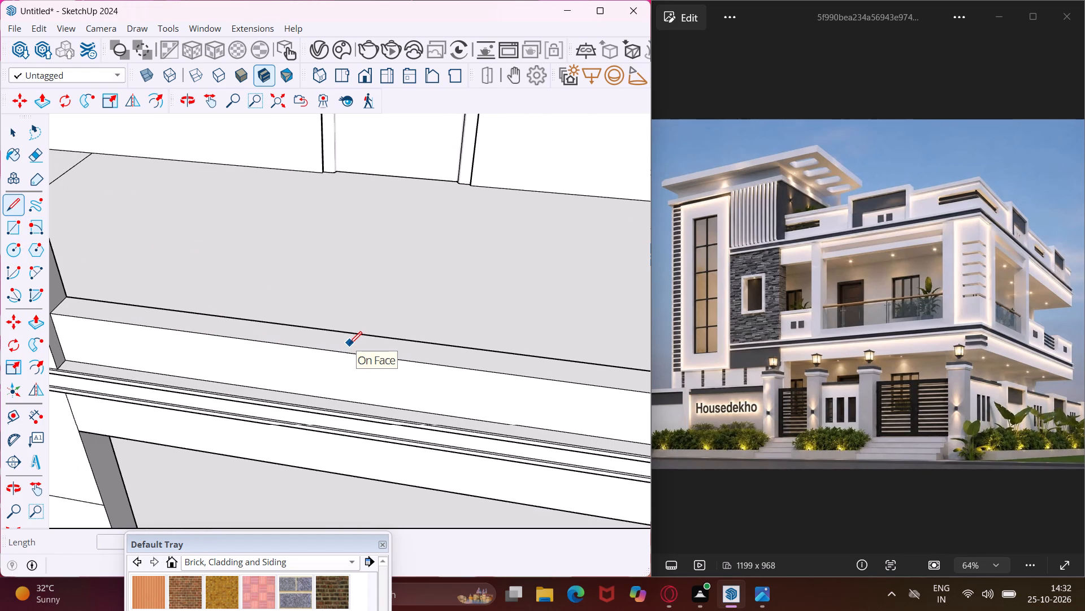
pyautogui.scroll(-3, 349, 344)
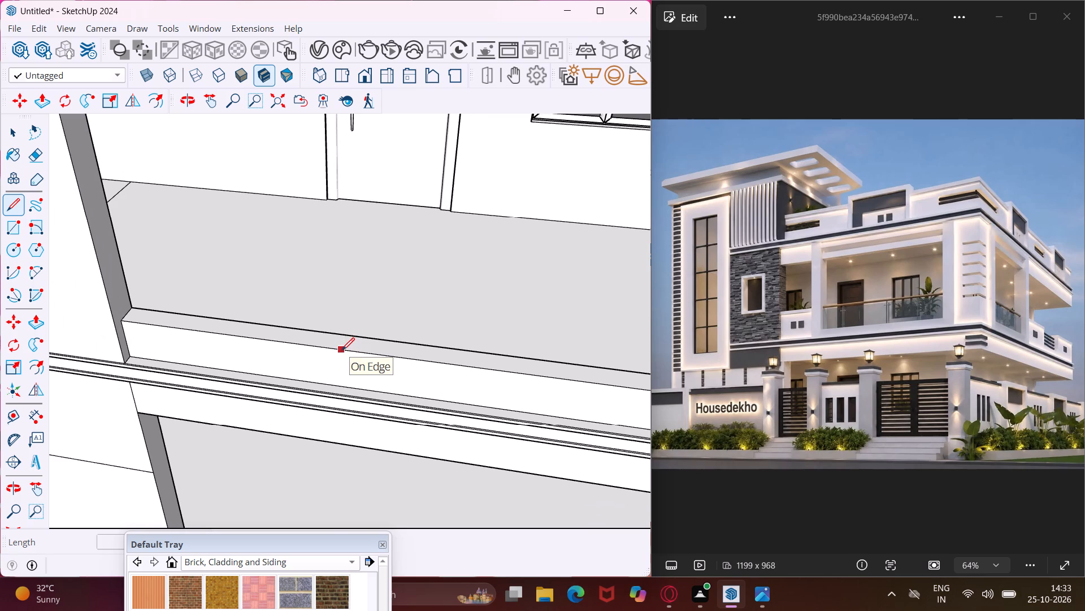
pyautogui.click(342, 350)
pyautogui.click(350, 336)
pyautogui.scroll(-4, 355, 350)
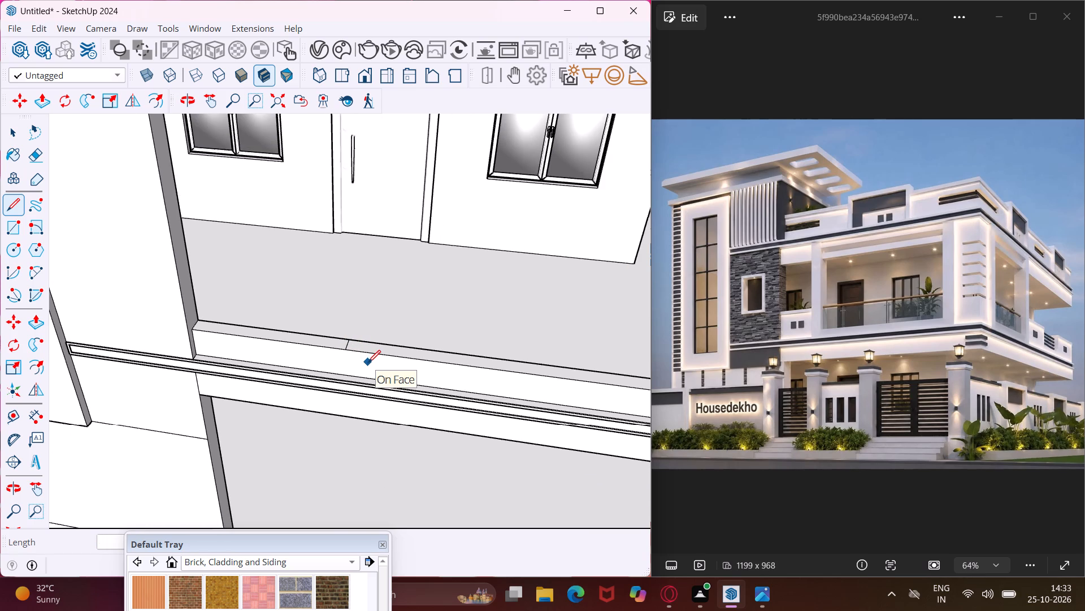
pyautogui.scroll(-8, 368, 363)
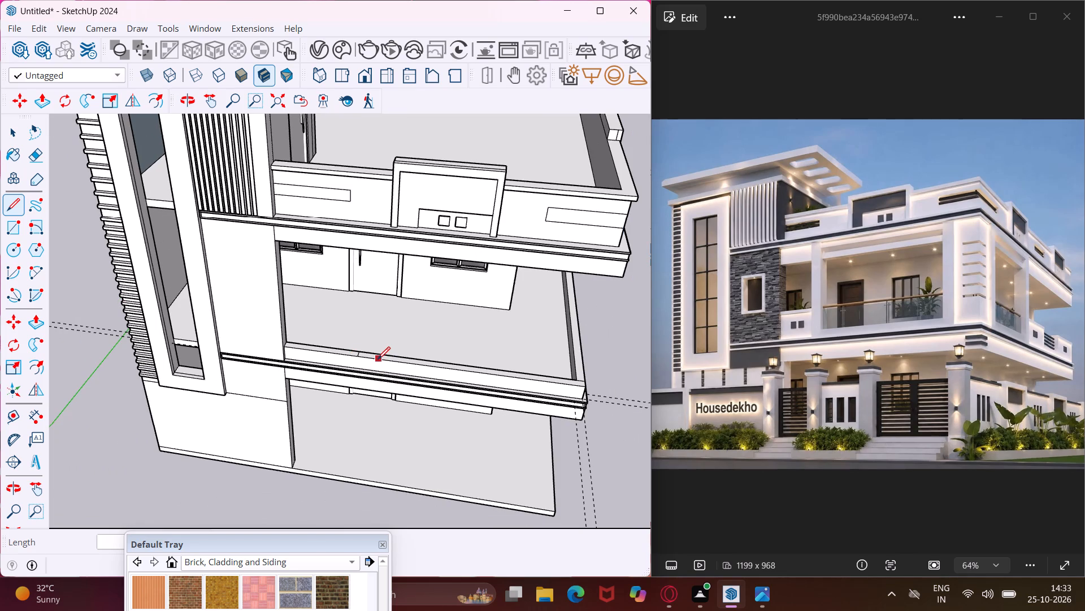
pyautogui.scroll(9, 377, 359)
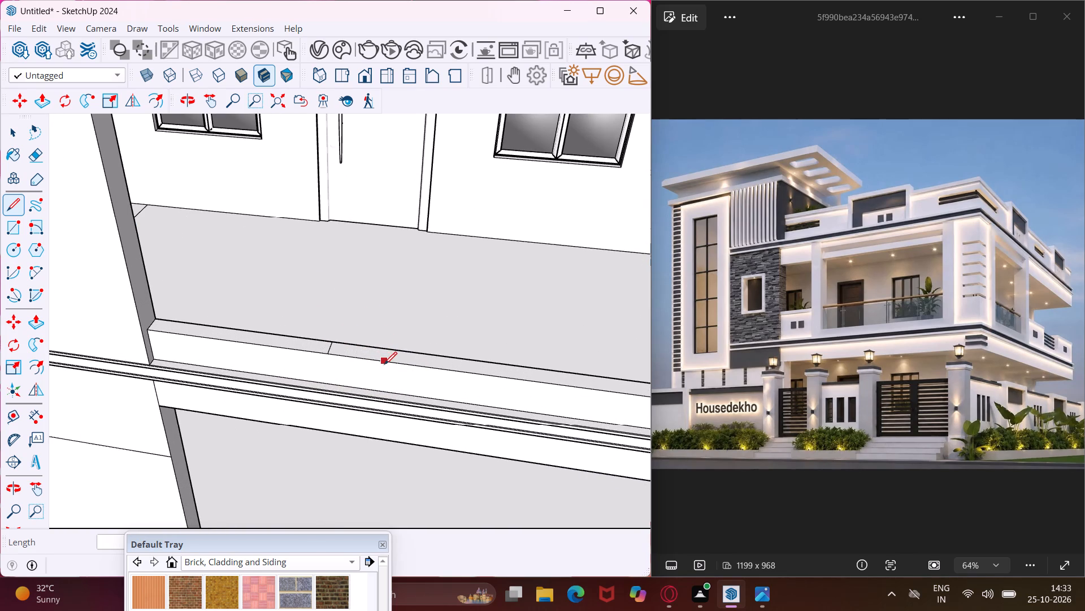
pyautogui.click(391, 363)
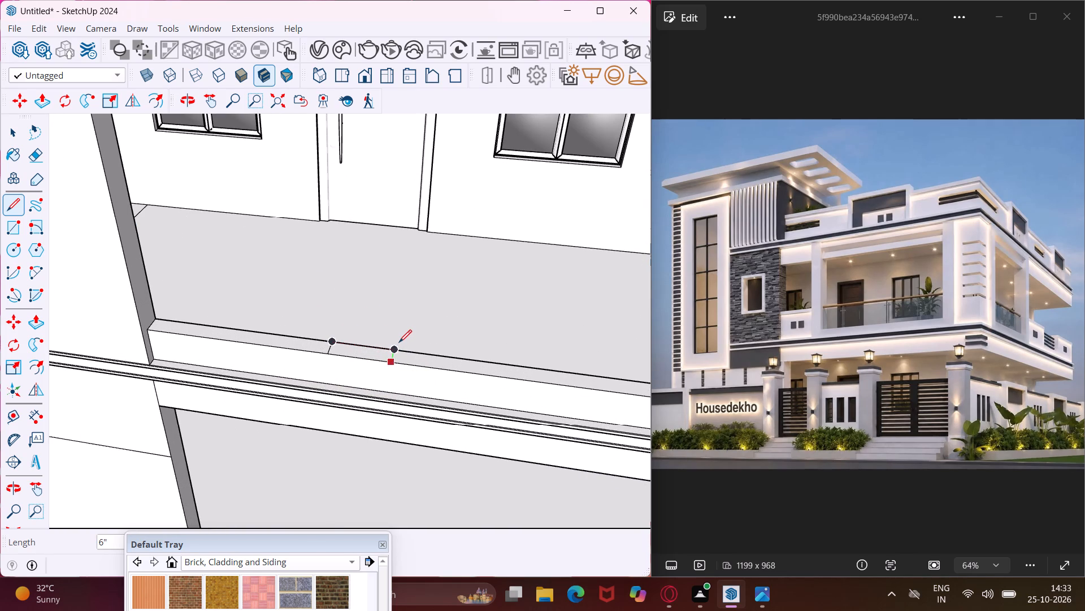
pyautogui.click(393, 349)
# Draw two more 6" lines across the front parapet's top face, a short distance apart near the balcony corner.
pyautogui.scroll(-5, 318, 351)
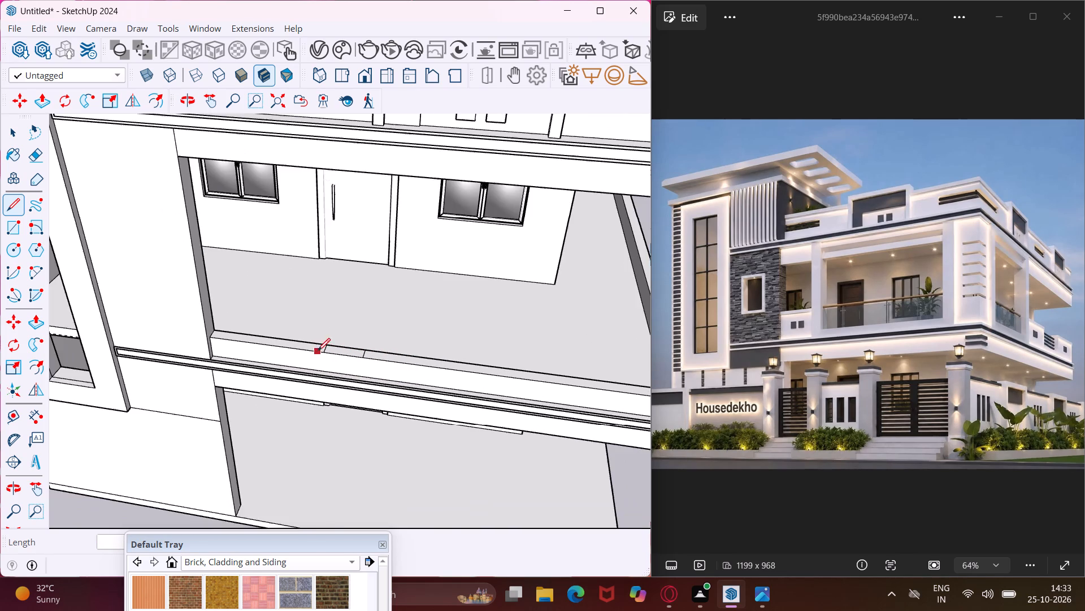
pyautogui.scroll(-5, 311, 342)
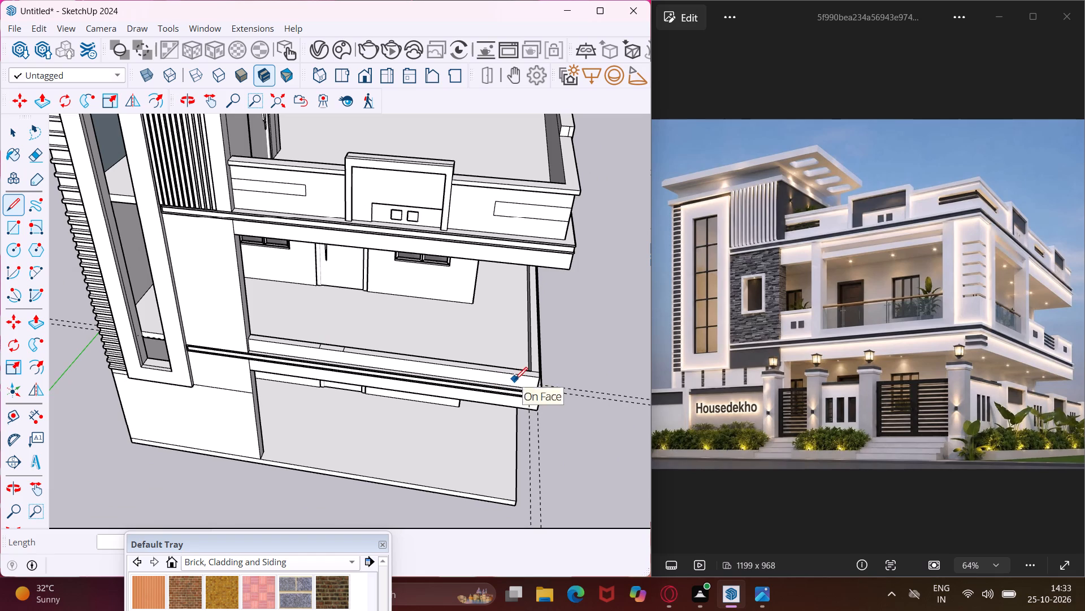
pyautogui.scroll(4, 529, 382)
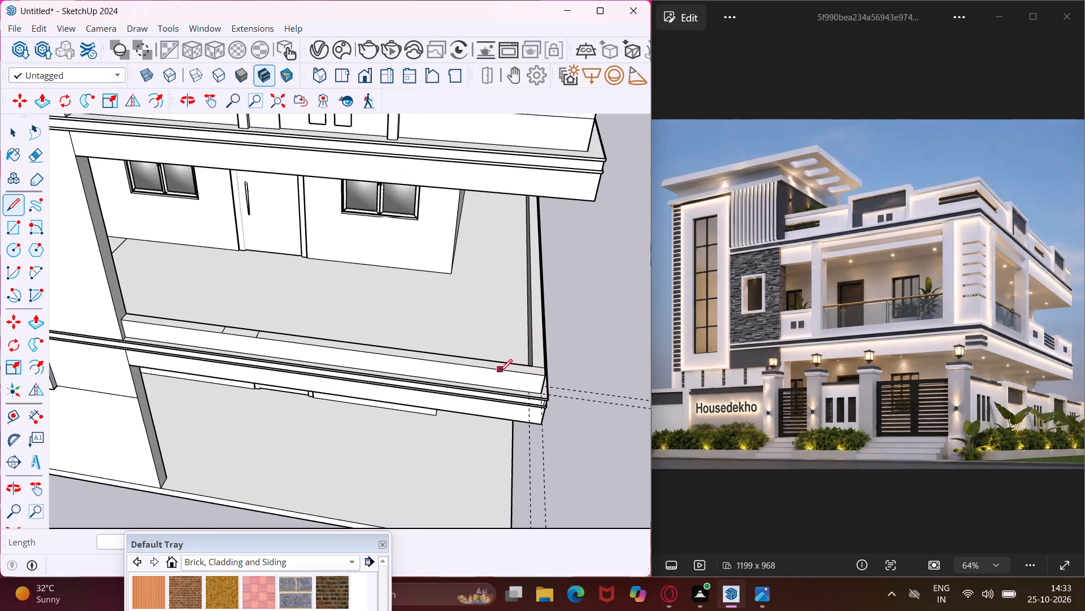
pyautogui.scroll(12, 498, 372)
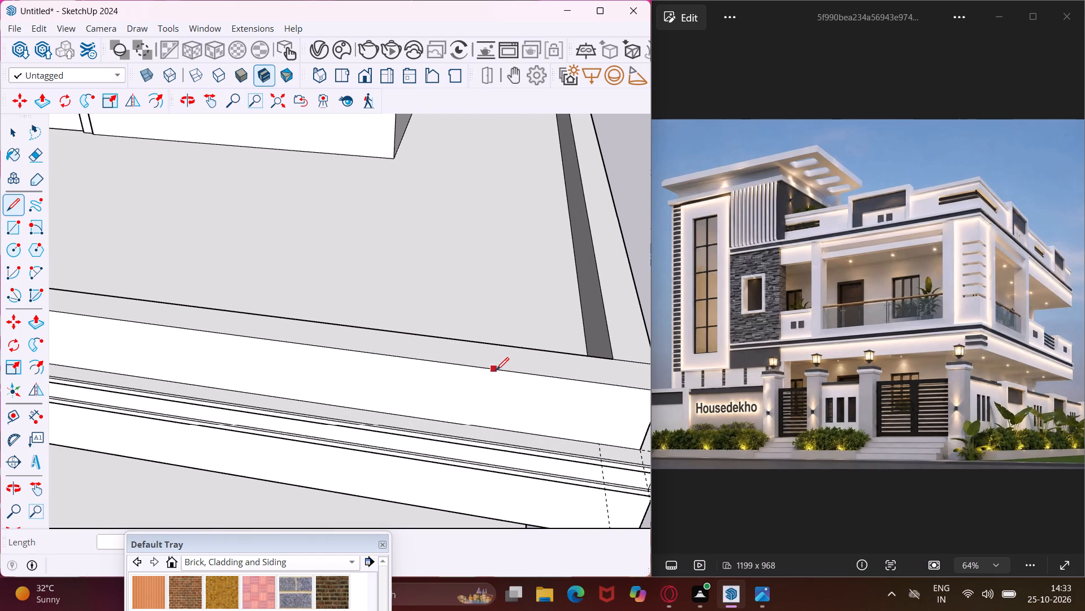
pyautogui.click(507, 370)
pyautogui.click(513, 346)
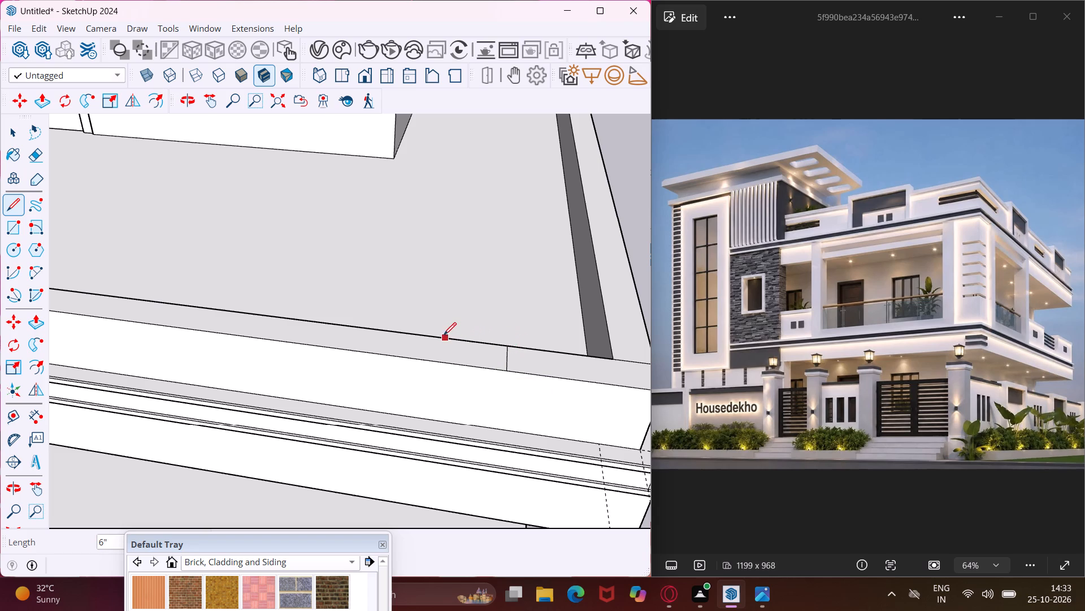
pyautogui.click(437, 335)
pyautogui.click(430, 358)
pyautogui.scroll(-6, 437, 352)
pyautogui.moveTo(437, 352); pyautogui.dragTo(568, 349, button='middle')
pyautogui.scroll(-4, 569, 349)
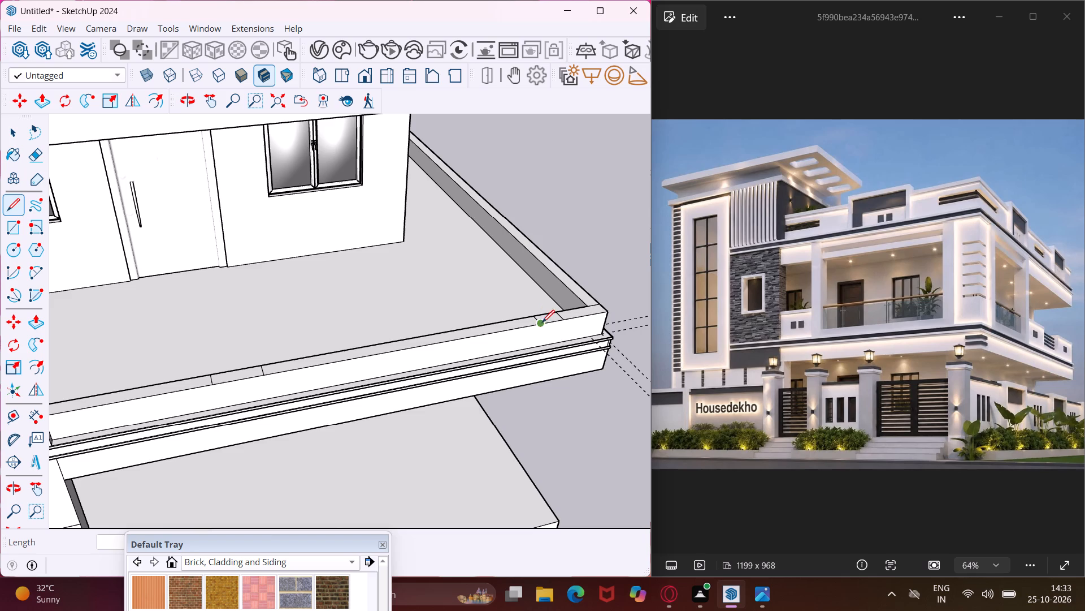
pyautogui.press('Escape')
pyautogui.press('space')
# Move the line farther from the corner, in the corner pair, about 2 1/16" along the front parapet toward the tower.
pyautogui.scroll(15, 542, 324)
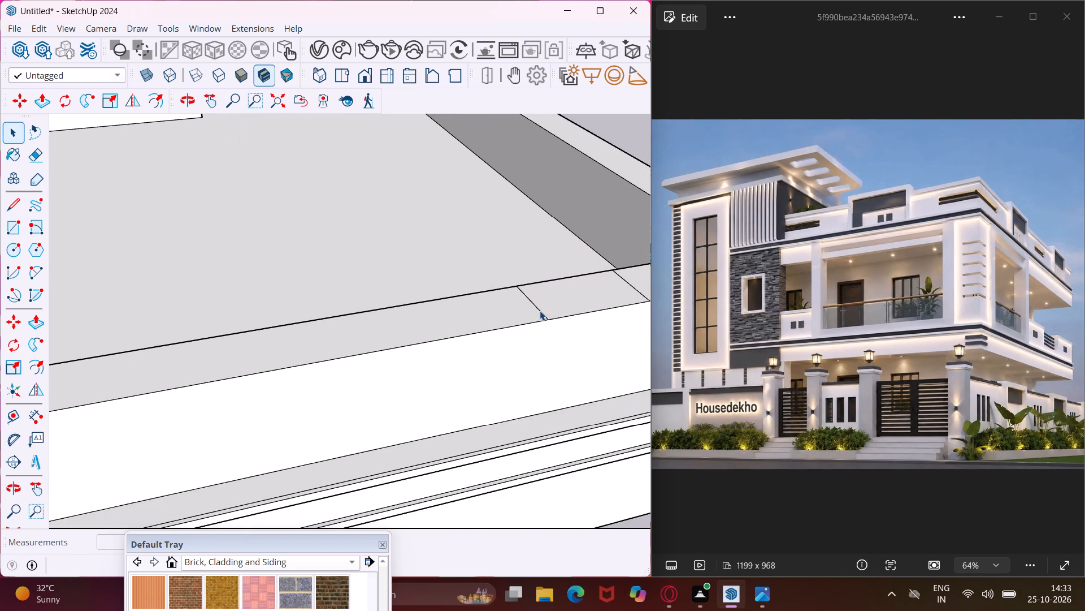
pyautogui.click(535, 308)
pyautogui.press('m')
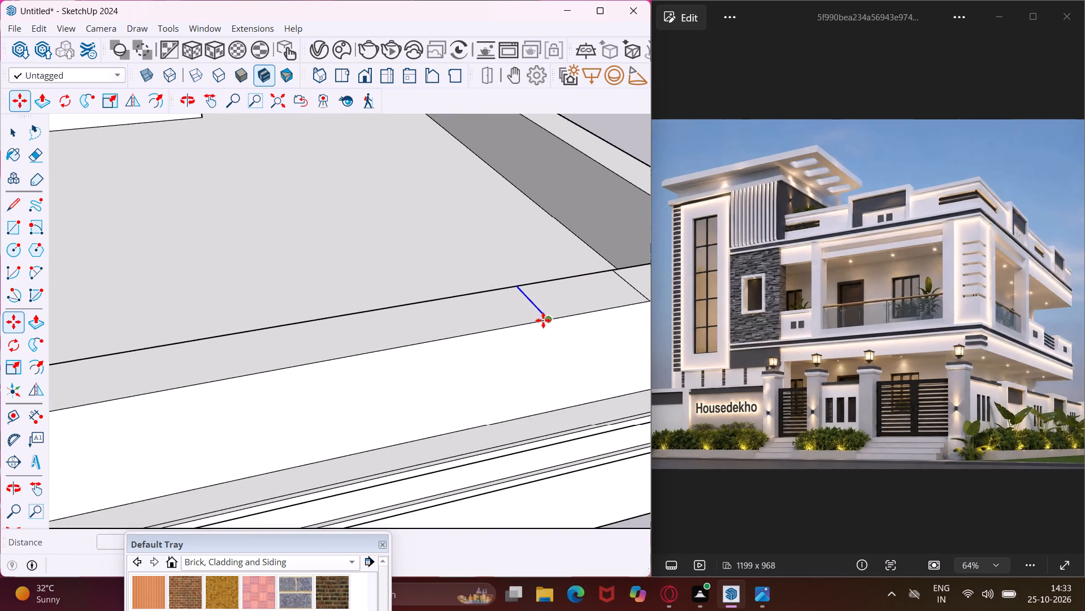
pyautogui.click(549, 321)
pyautogui.click(528, 322)
# Move the line farther from the corner, in the corner pair, another 2 7/8" or so along the front parapet toward the tower.
pyautogui.scroll(-6, 509, 307)
pyautogui.press('Escape')
pyautogui.press('space')
pyautogui.scroll(-11, 493, 296)
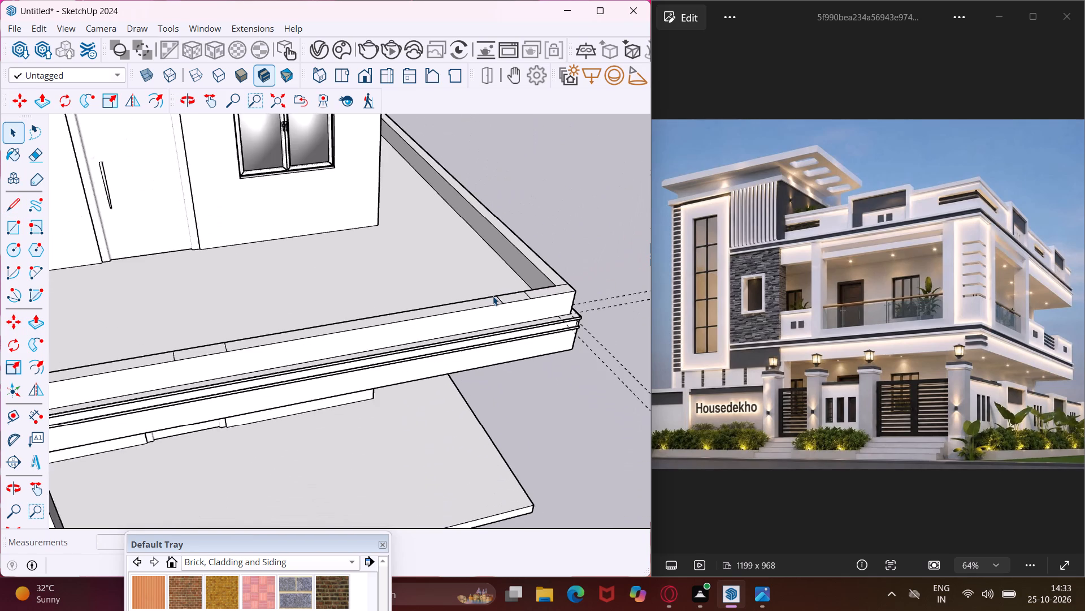
pyautogui.scroll(-3, 493, 296)
pyautogui.moveTo(574, 290); pyautogui.dragTo(457, 326, button='middle')
pyautogui.scroll(9, 484, 343)
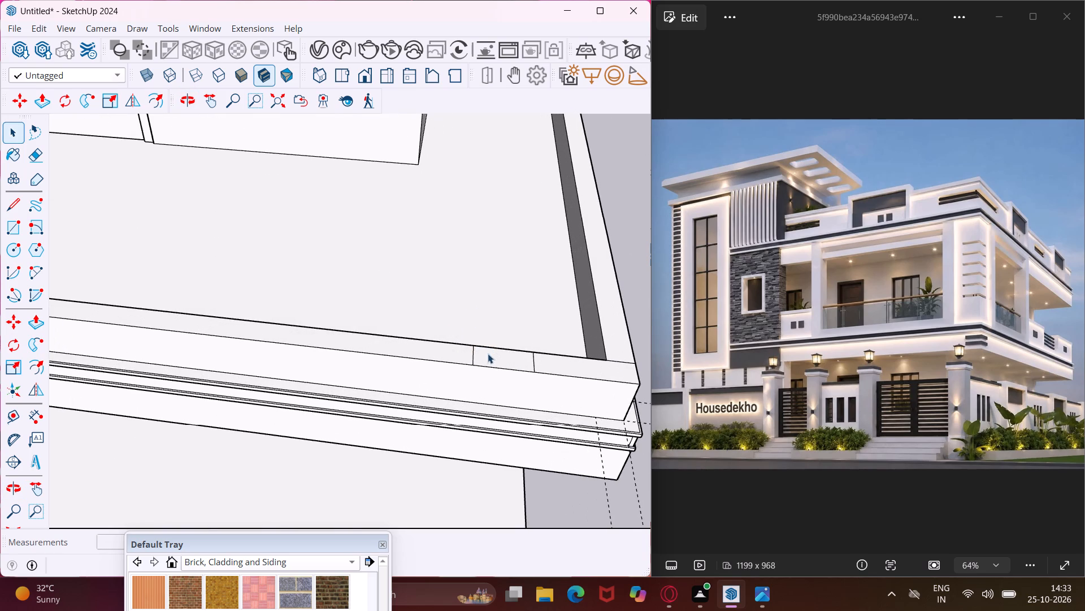
pyautogui.click(472, 356)
pyautogui.press('m')
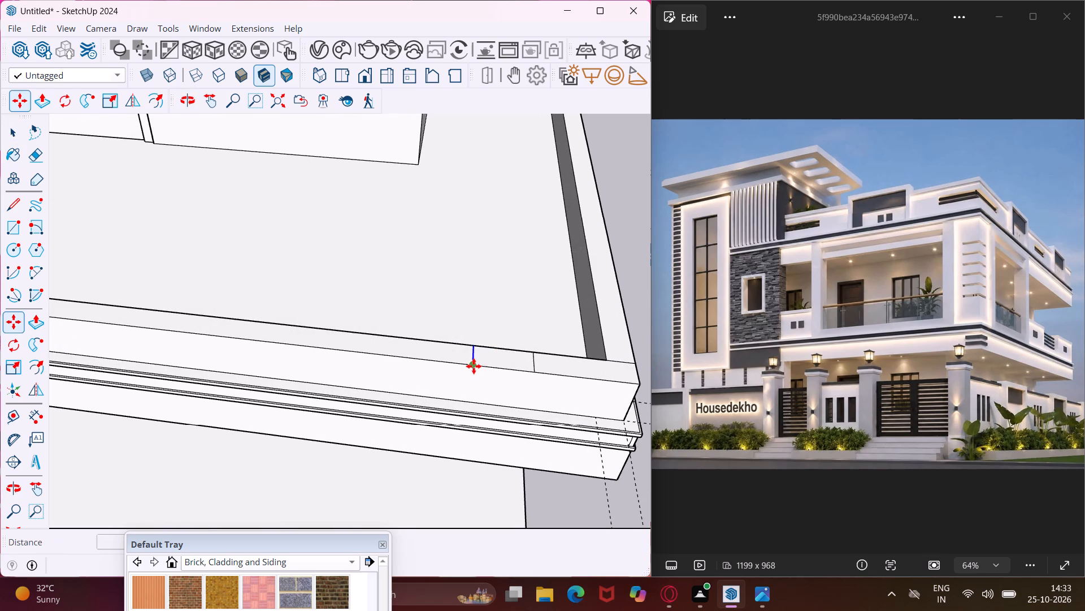
pyautogui.click(474, 366)
pyautogui.click(459, 363)
pyautogui.press('Escape')
pyautogui.press('space')
# Push/Pull the section between the corner pair of lines up about 2' 7/16" above the parapet to form a post.
pyautogui.scroll(-5, 415, 343)
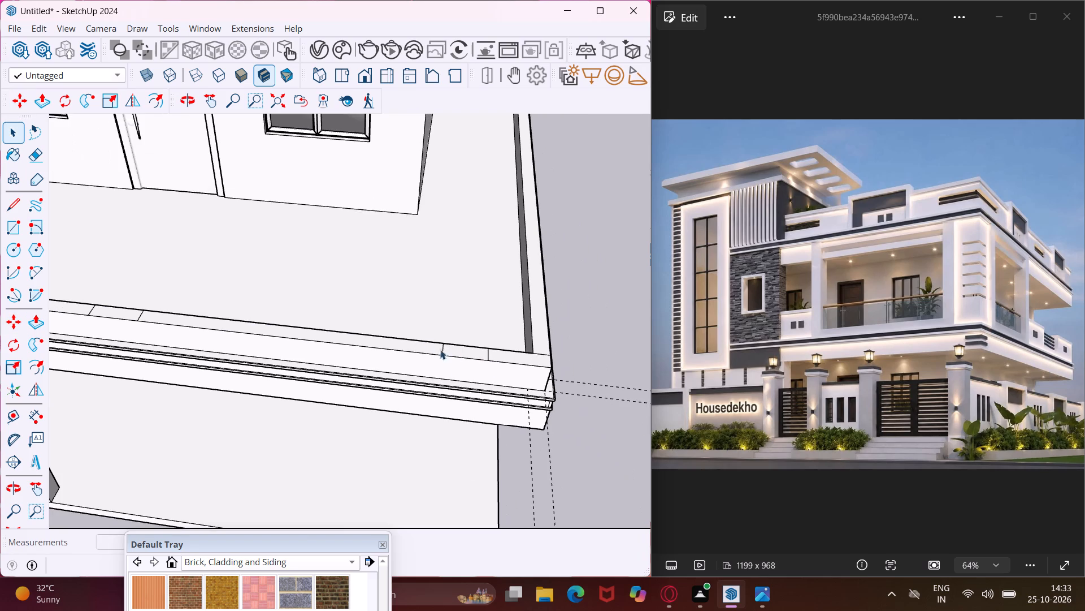
pyautogui.scroll(4, 485, 355)
pyautogui.click(479, 354)
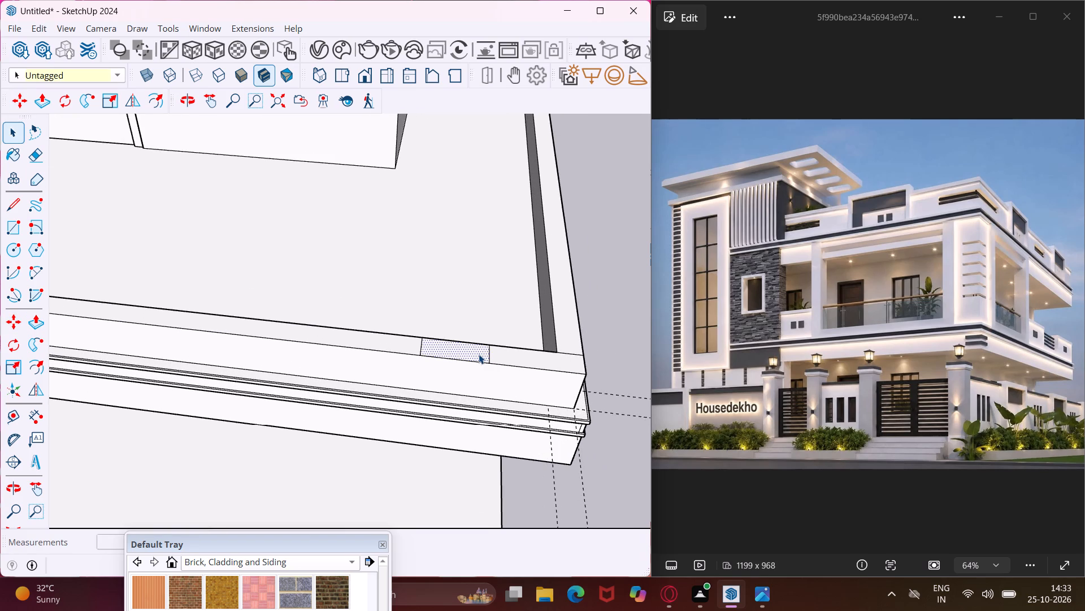
pyautogui.press('p')
pyautogui.click(479, 354)
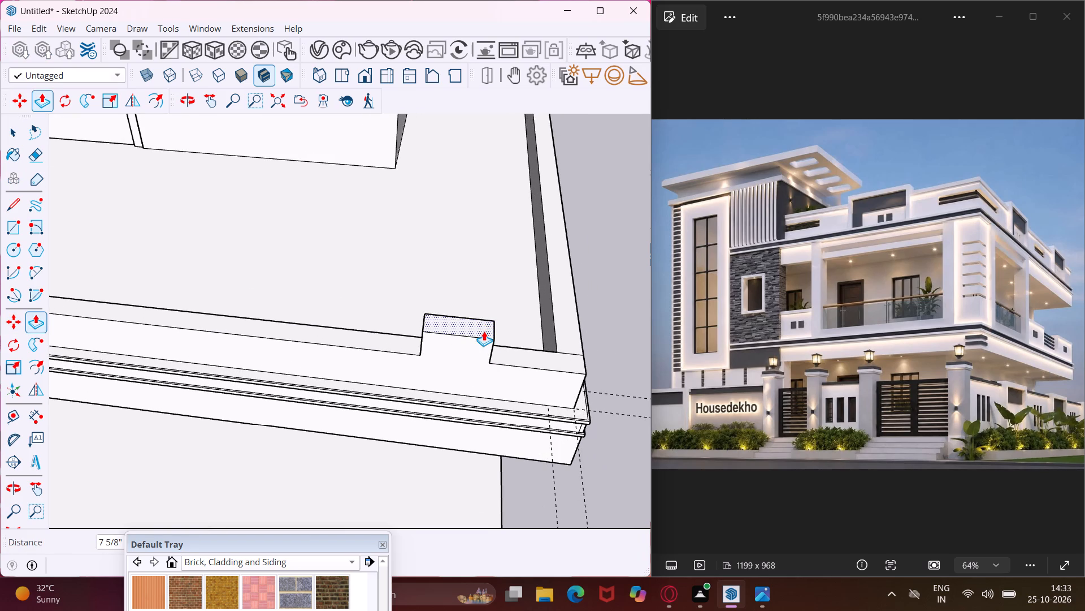
pyautogui.scroll(-5, 484, 331)
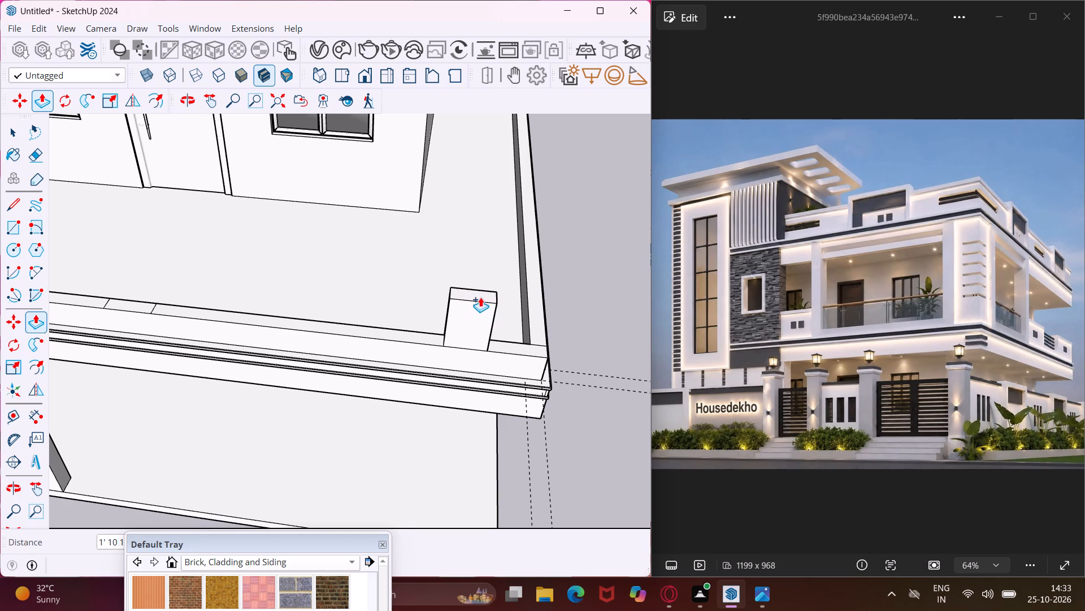
pyautogui.click(480, 294)
# Push/Pull the corner post's front face outward about 2 9/16" beyond the parapet.
pyautogui.moveTo(479, 324); pyautogui.dragTo(371, 343, button='middle')
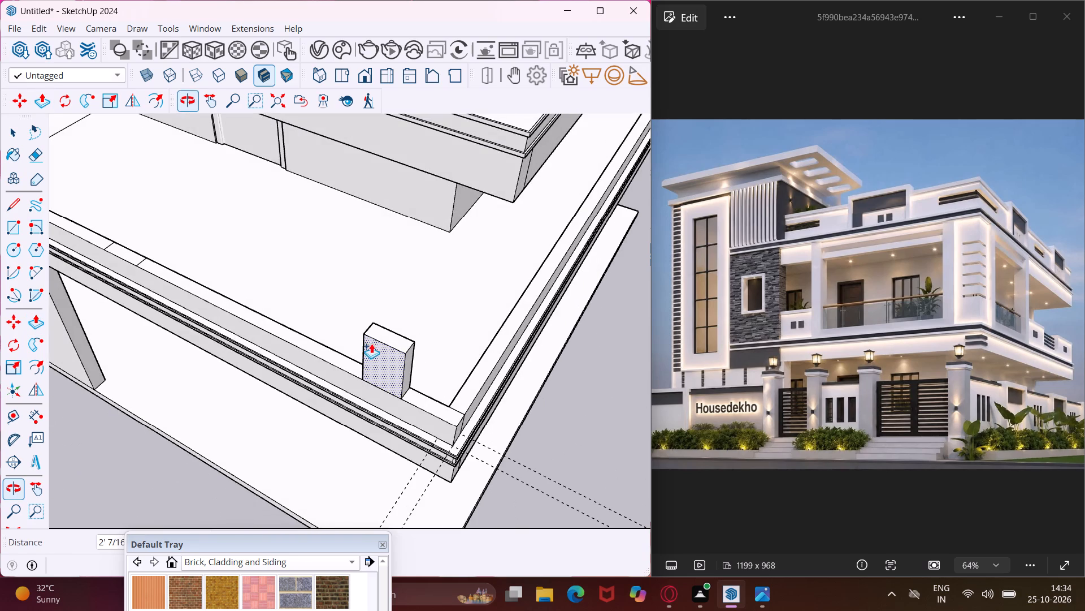
pyautogui.scroll(8, 376, 386)
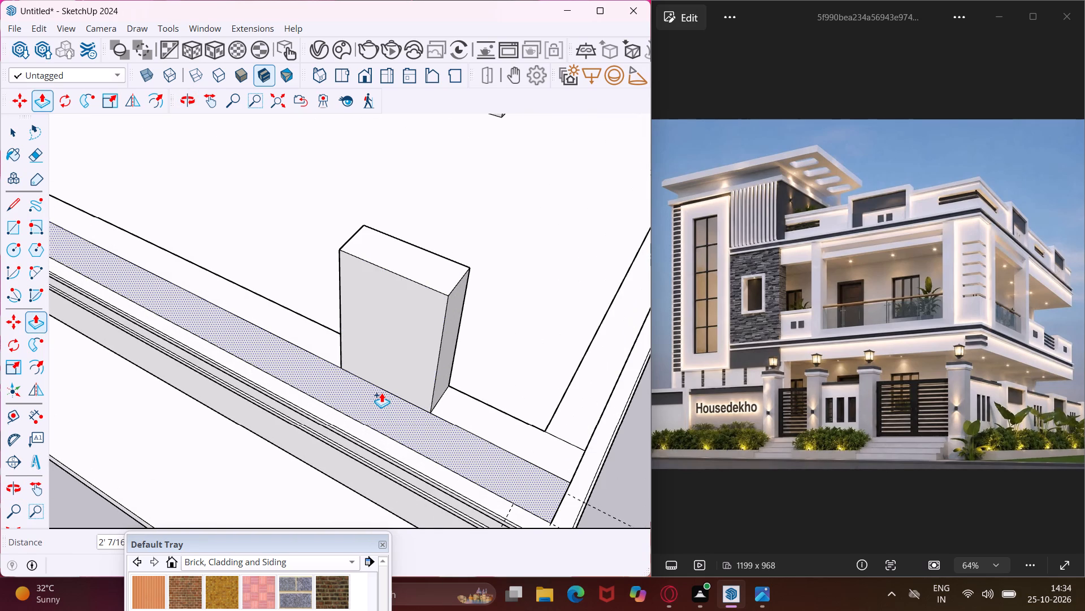
pyautogui.click(411, 375)
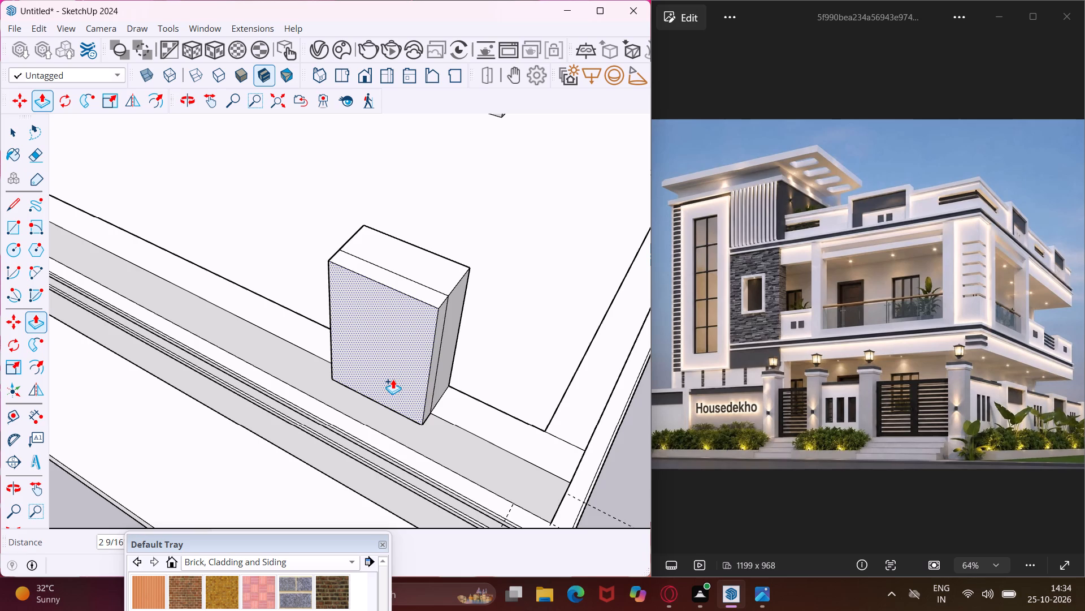
pyautogui.click(393, 379)
# Push/Pull the corner post's rear face about 2 1/16" inward over the balcony.
pyautogui.moveTo(467, 336); pyautogui.dragTo(409, 347, button='middle')
pyautogui.scroll(1, 464, 336)
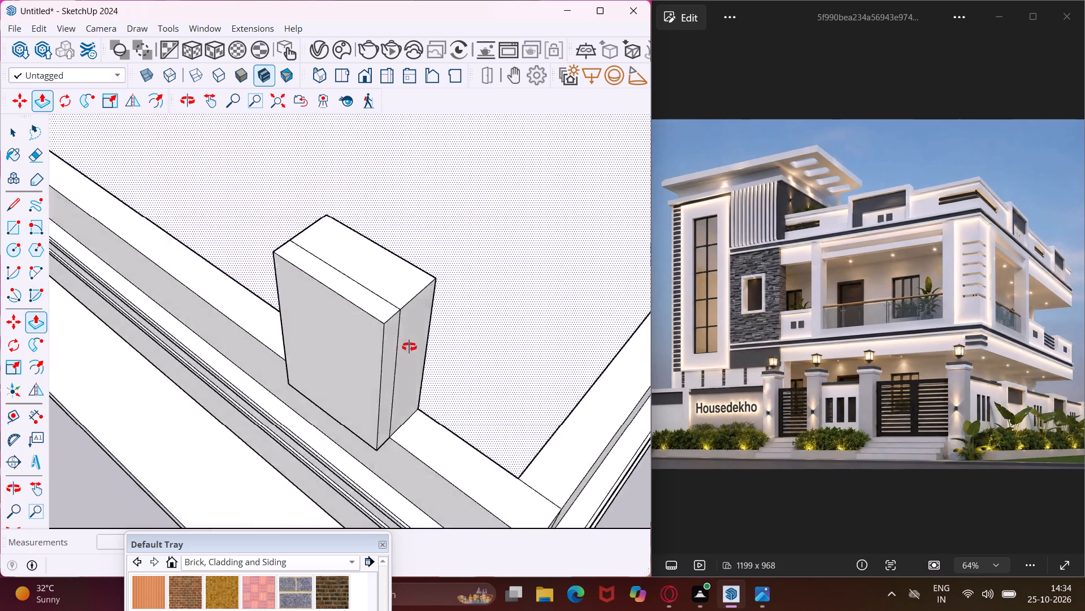
pyautogui.moveTo(409, 347); pyautogui.dragTo(203, 354, button='middle')
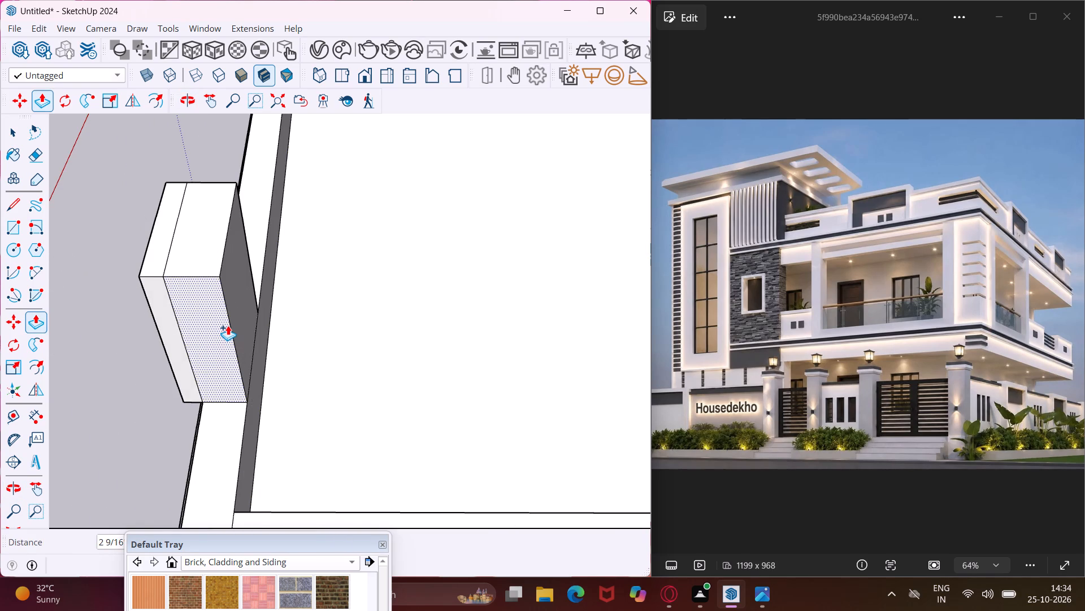
pyautogui.scroll(7, 228, 325)
pyautogui.click(239, 325)
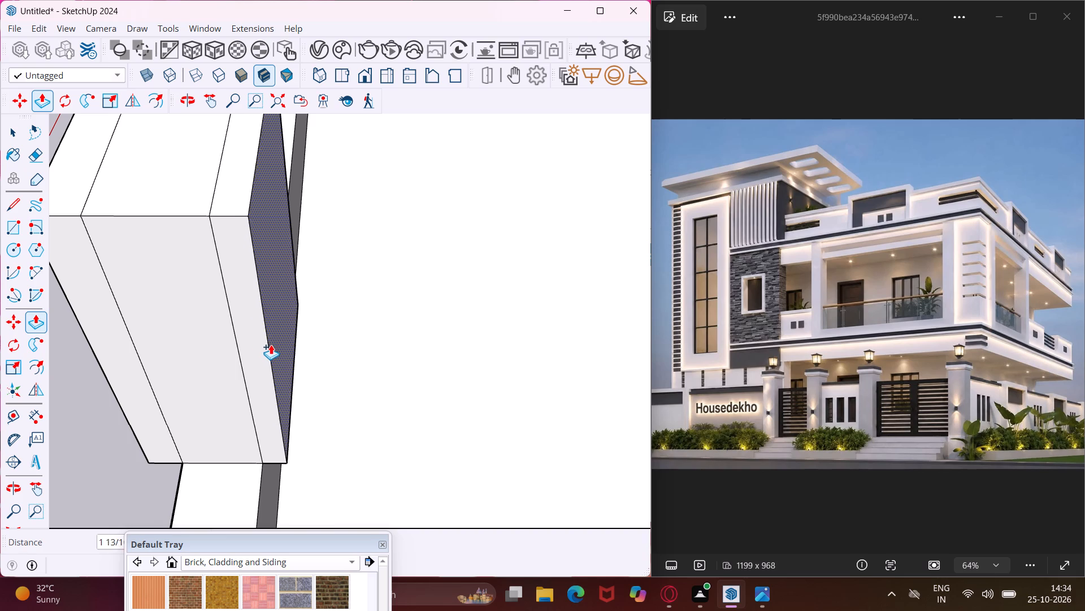
pyautogui.press('Escape')
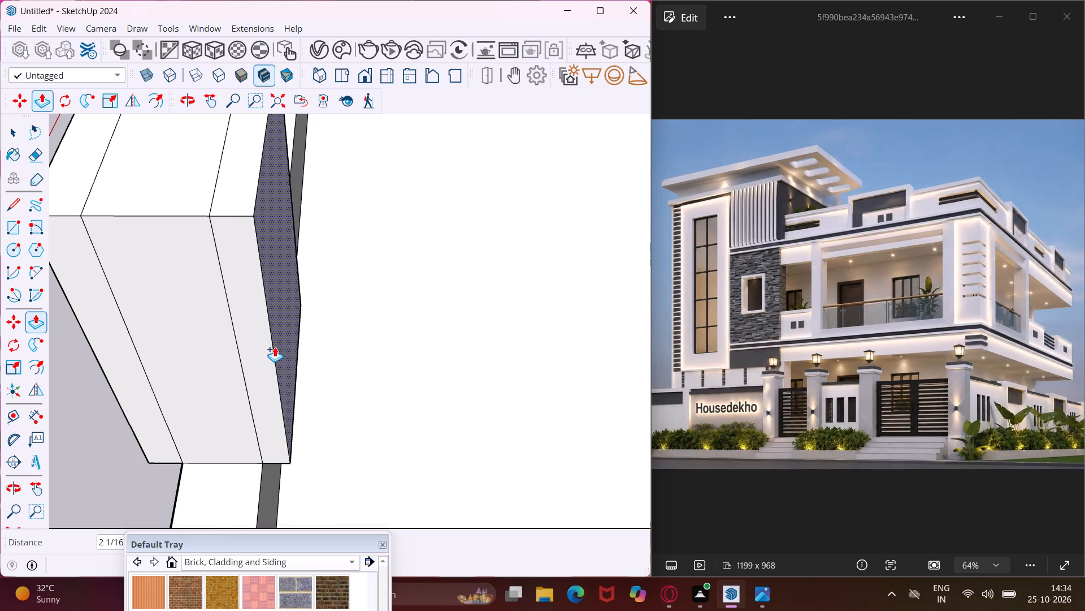
pyautogui.doubleClick(255, 334)
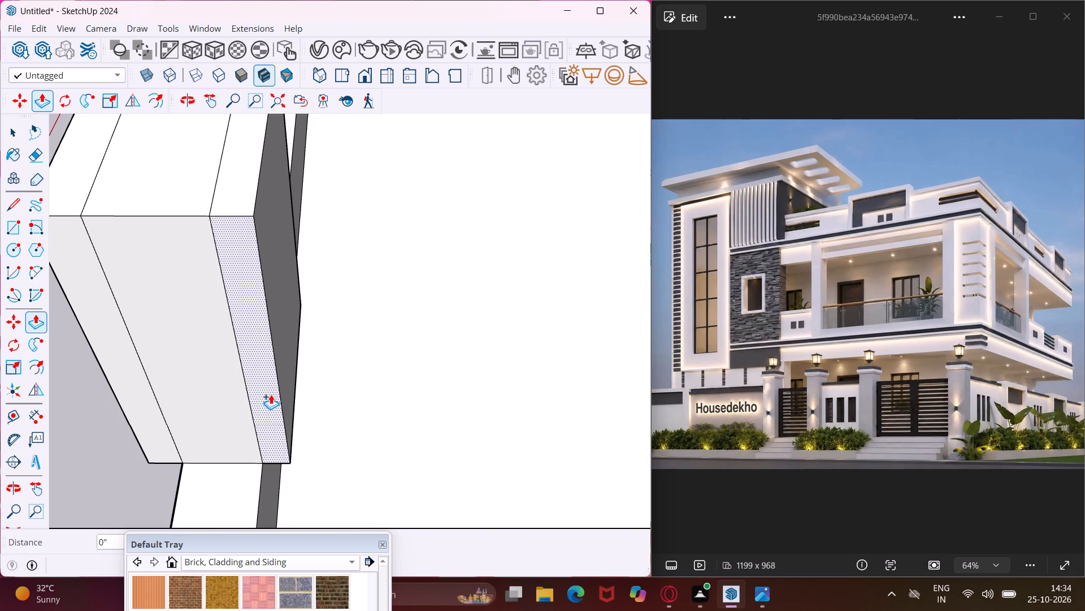
# Push/Pull the underside of the post's front overhang down 1' to the base of the front parapet.
pyautogui.moveTo(271, 394); pyautogui.dragTo(544, 106, button='middle')
pyautogui.scroll(-5, 431, 261)
pyautogui.scroll(8, 390, 313)
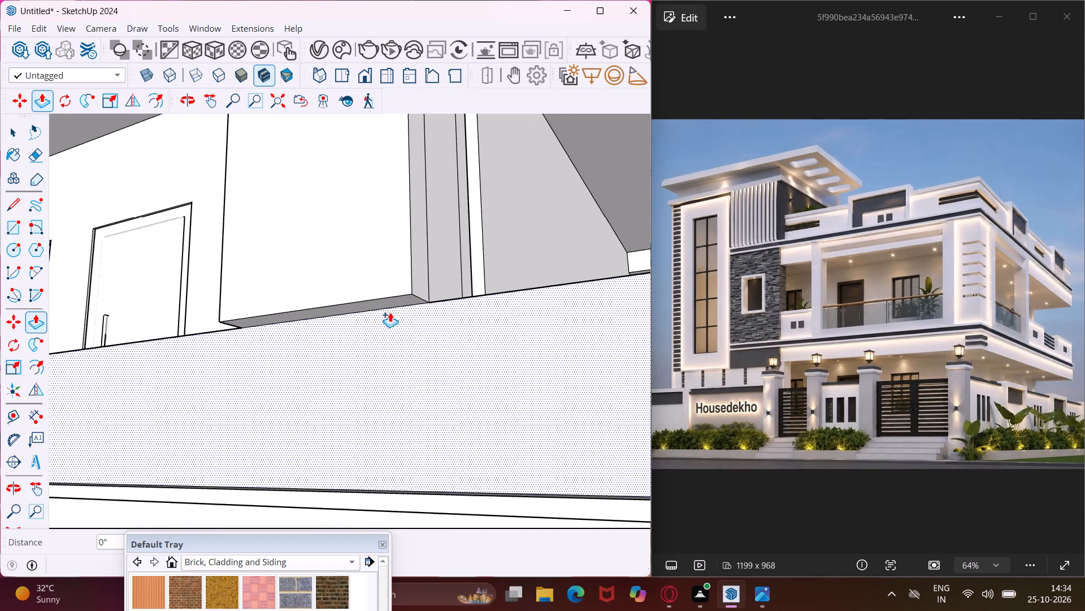
pyautogui.click(383, 304)
pyautogui.scroll(-5, 372, 338)
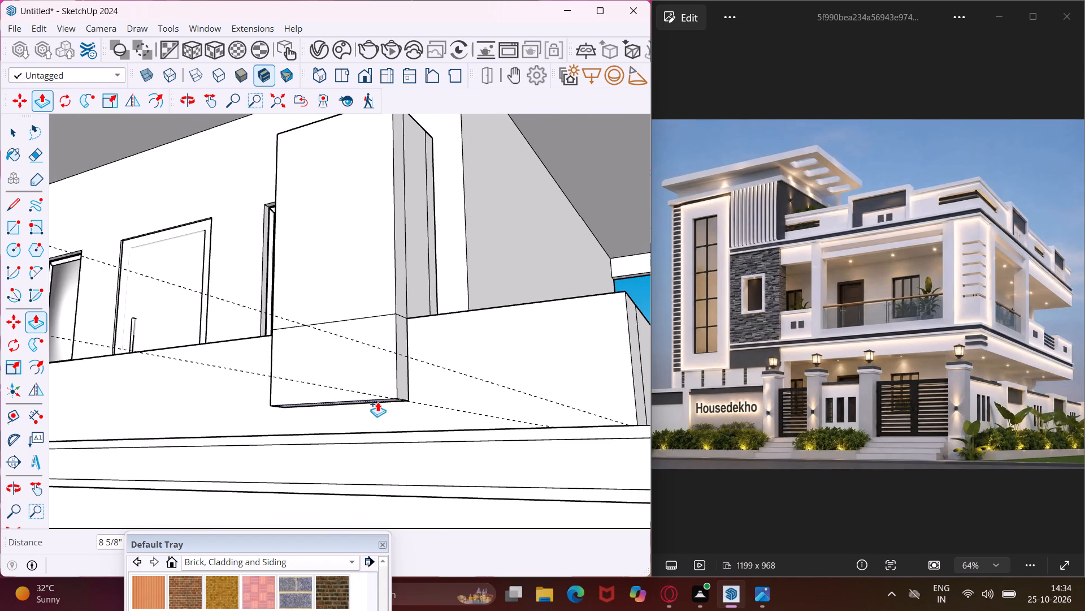
pyautogui.moveTo(377, 413); pyautogui.dragTo(396, 490, button='middle')
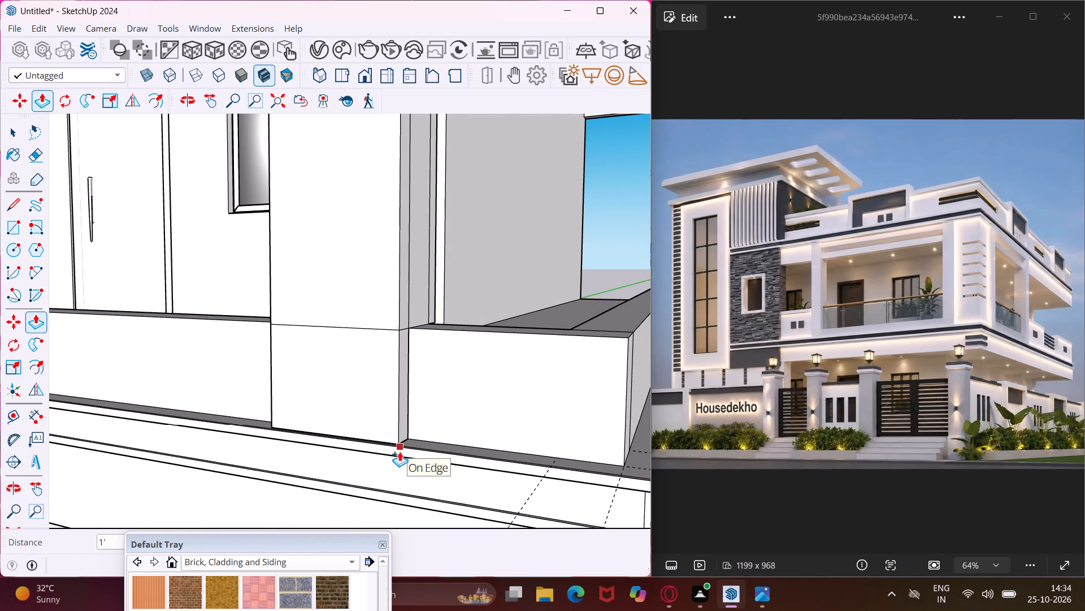
pyautogui.click(400, 451)
# Push/Pull the underside of the post's rear overhang down 1' to the balcony floor.
pyautogui.moveTo(388, 301); pyautogui.dragTo(94, 381, button='middle')
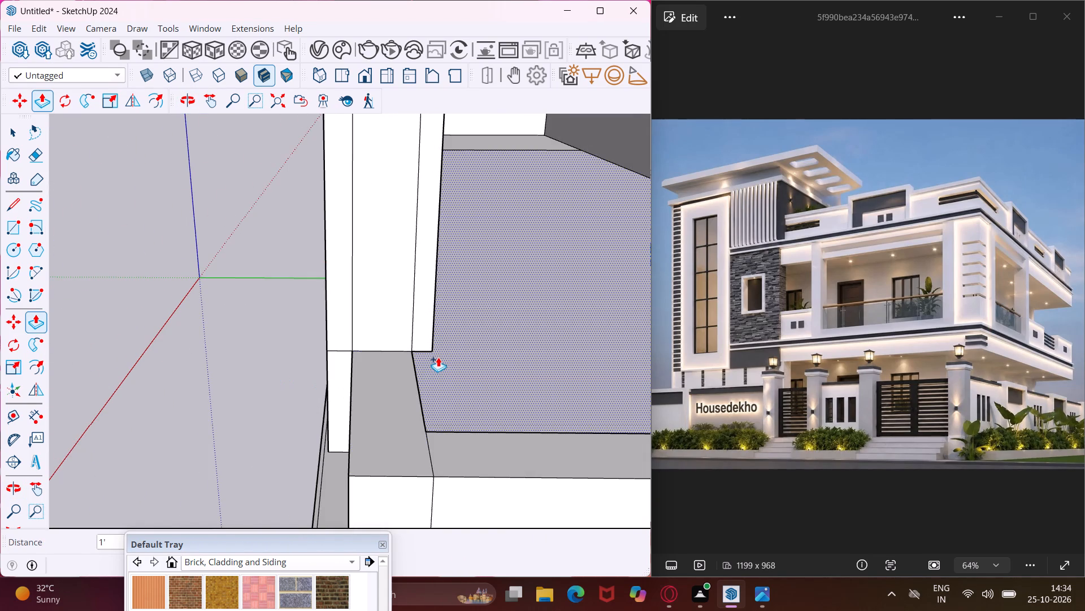
pyautogui.scroll(11, 438, 356)
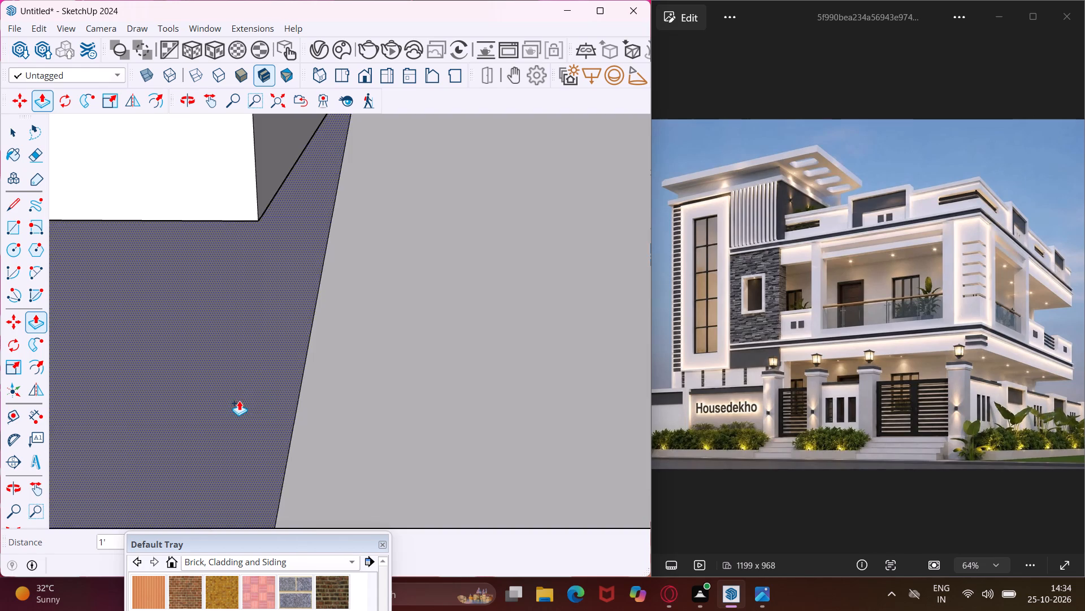
pyautogui.moveTo(238, 401); pyautogui.dragTo(266, 366, button='middle')
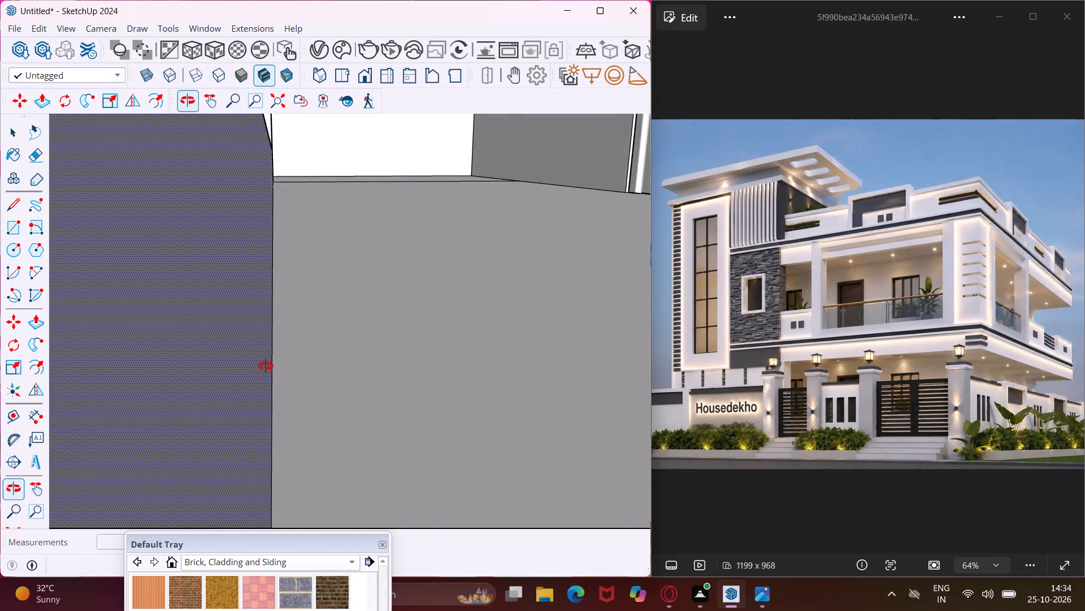
pyautogui.moveTo(266, 366); pyautogui.dragTo(242, 361, button='middle')
pyautogui.scroll(-9, 242, 361)
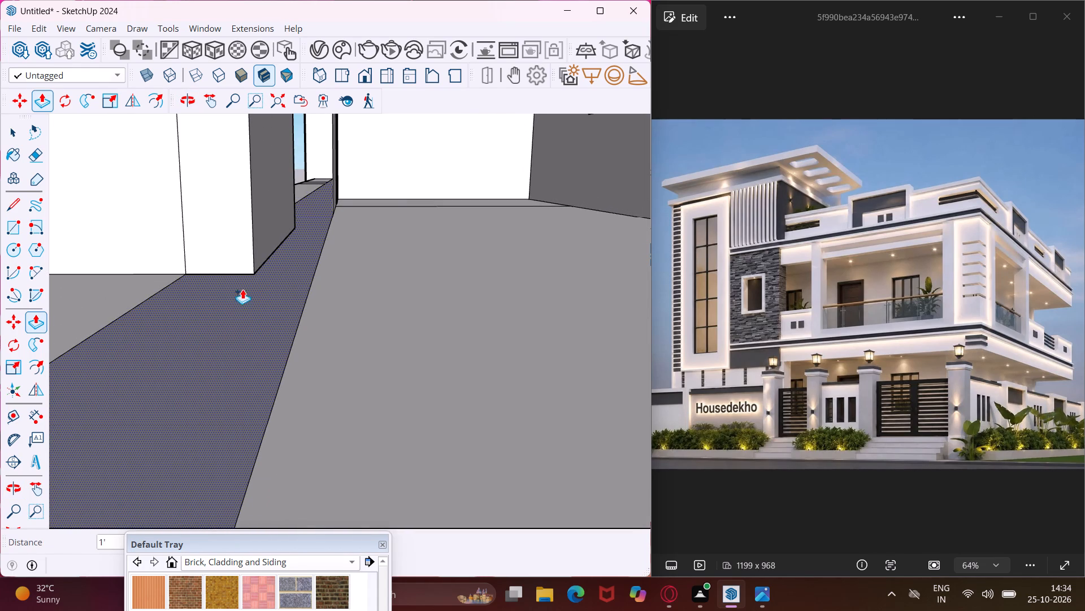
pyautogui.moveTo(236, 273); pyautogui.dragTo(94, 322, button='middle')
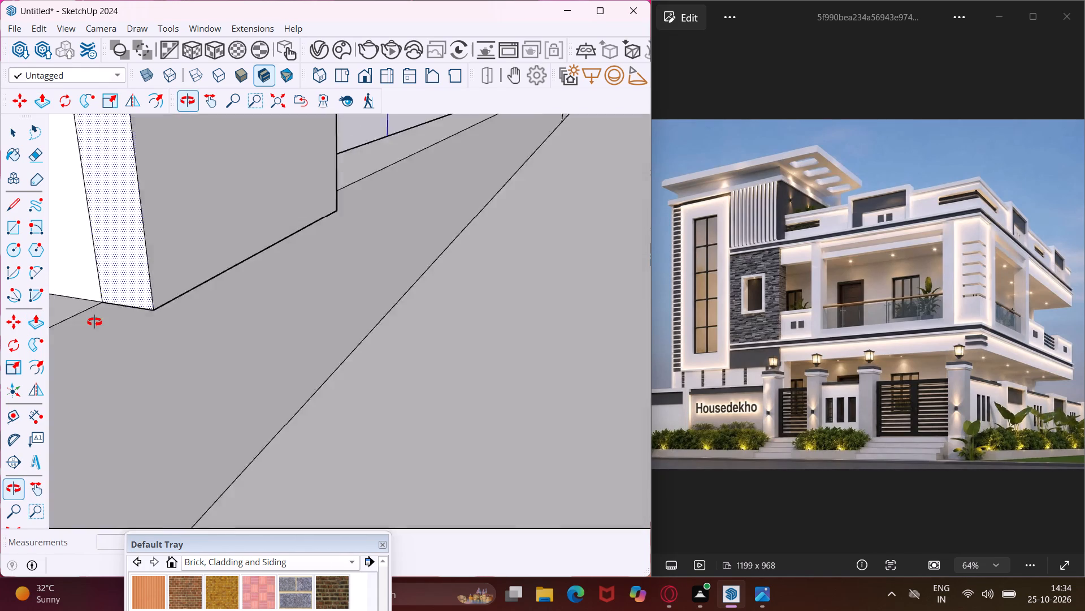
pyautogui.moveTo(94, 322); pyautogui.dragTo(94, 322, button='middle')
pyautogui.moveTo(261, 273); pyautogui.dragTo(0, 342, button='middle')
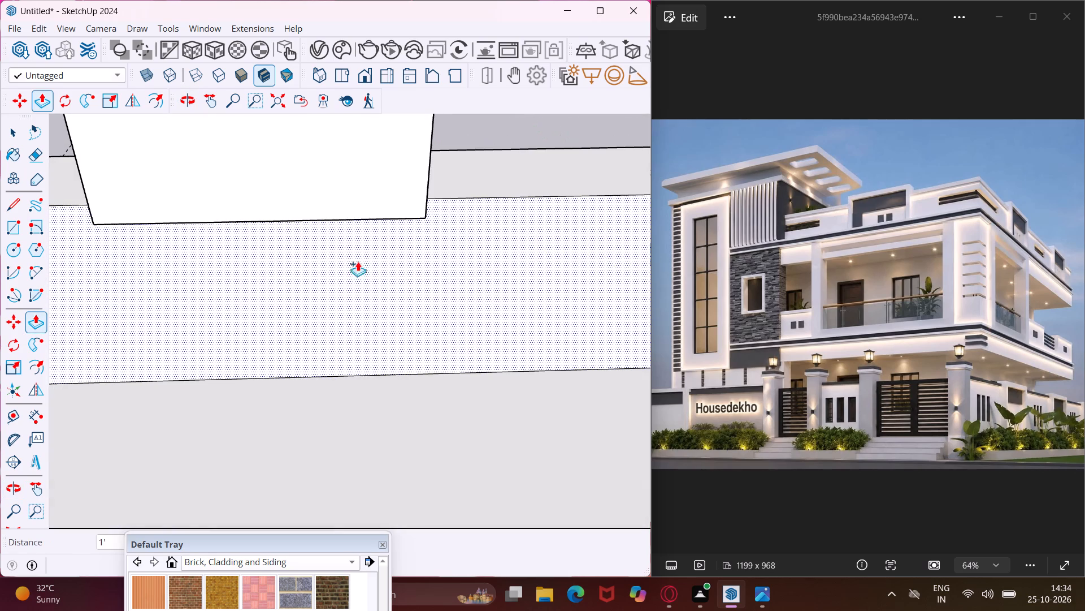
pyautogui.moveTo(360, 254); pyautogui.dragTo(113, 152, button='middle')
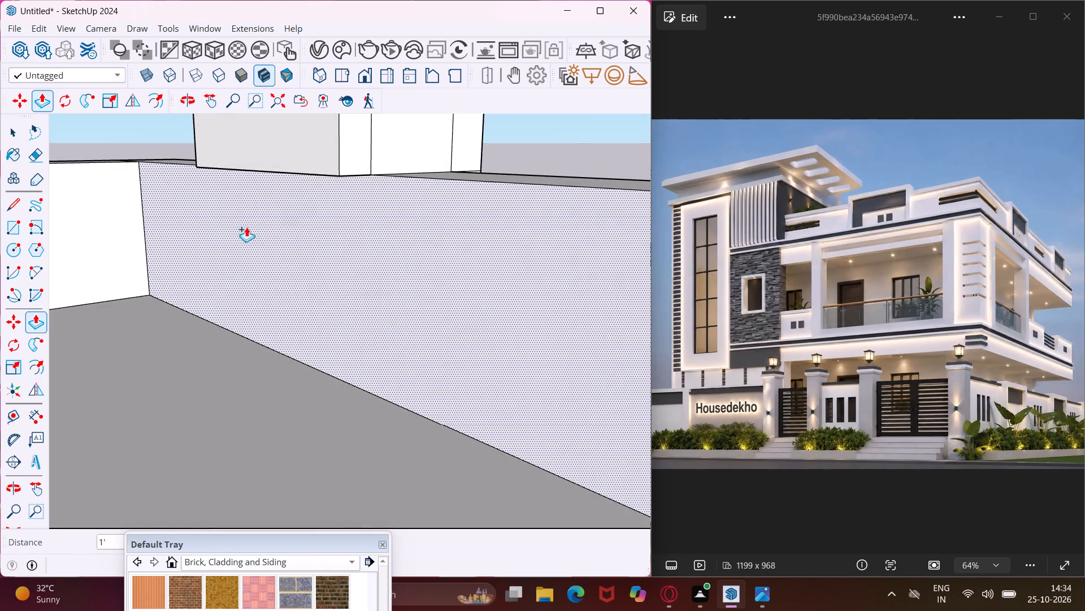
pyautogui.scroll(4, 296, 197)
pyautogui.moveTo(294, 195); pyautogui.dragTo(284, 152, button='middle')
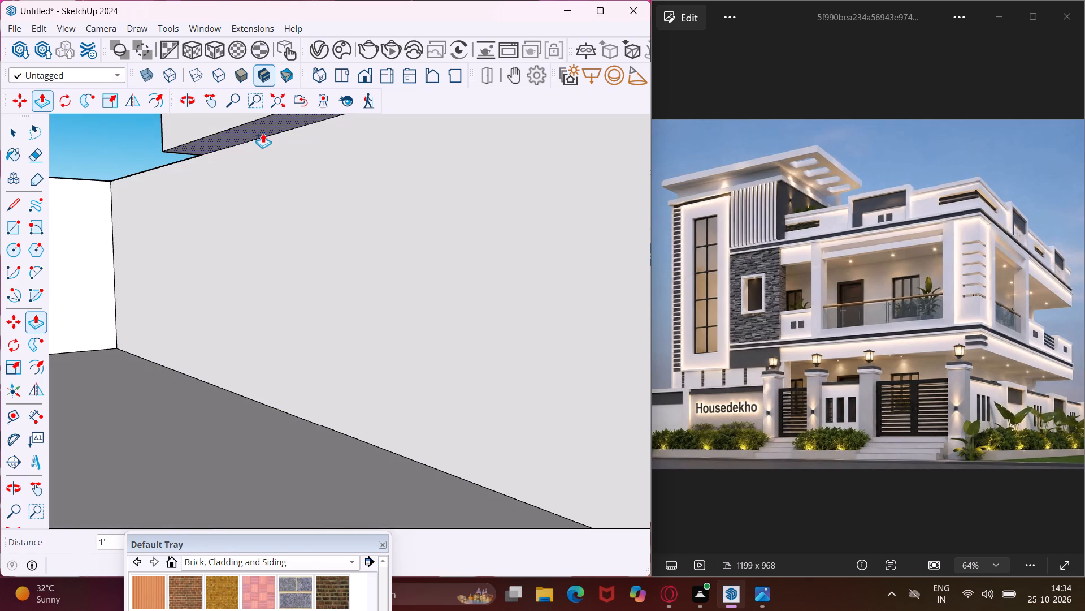
pyautogui.click(262, 131)
pyautogui.click(166, 402)
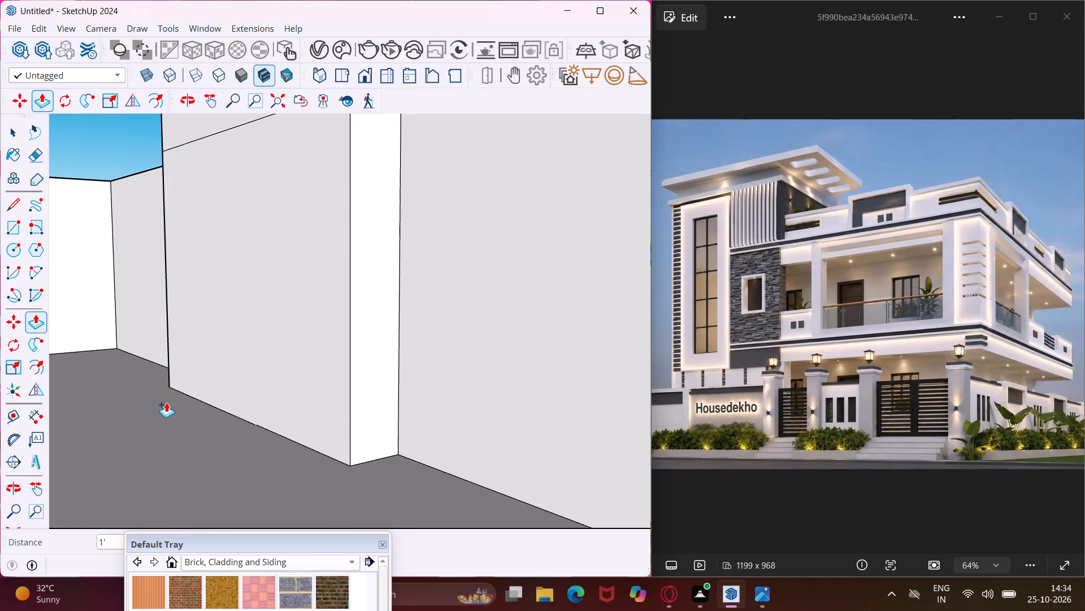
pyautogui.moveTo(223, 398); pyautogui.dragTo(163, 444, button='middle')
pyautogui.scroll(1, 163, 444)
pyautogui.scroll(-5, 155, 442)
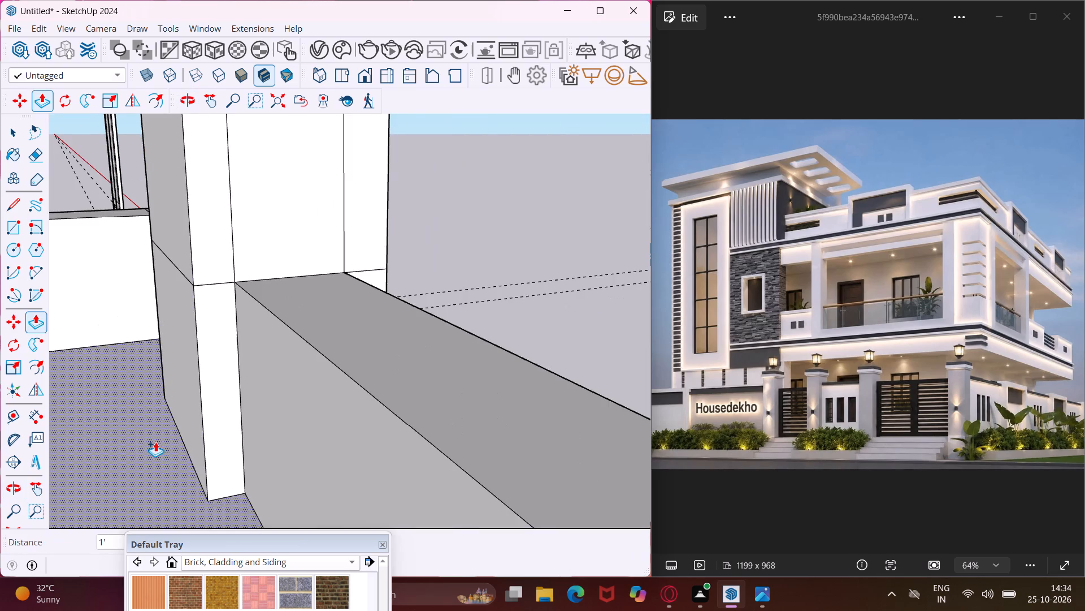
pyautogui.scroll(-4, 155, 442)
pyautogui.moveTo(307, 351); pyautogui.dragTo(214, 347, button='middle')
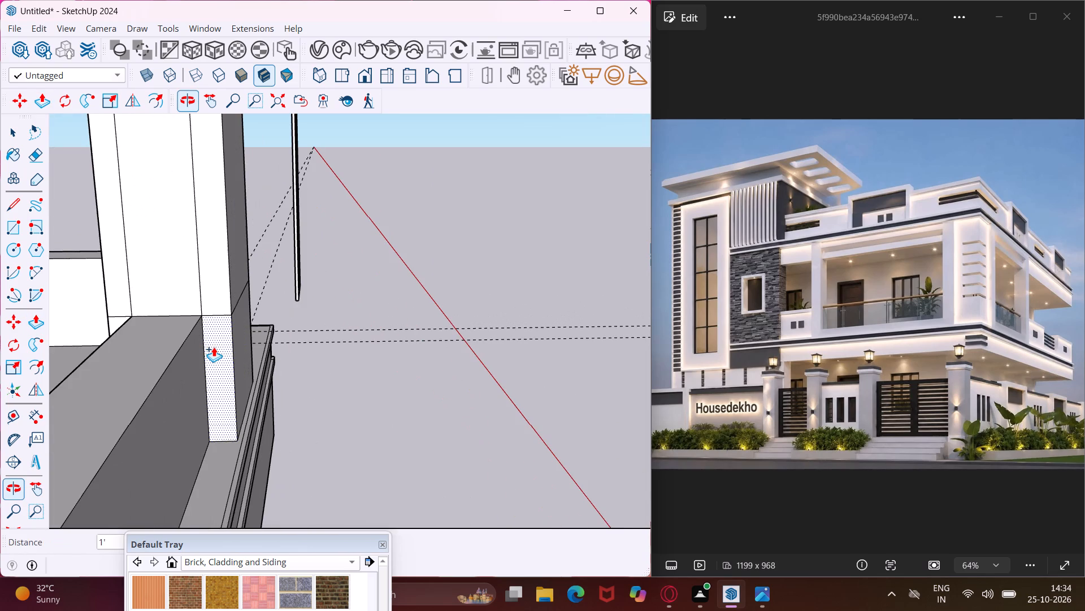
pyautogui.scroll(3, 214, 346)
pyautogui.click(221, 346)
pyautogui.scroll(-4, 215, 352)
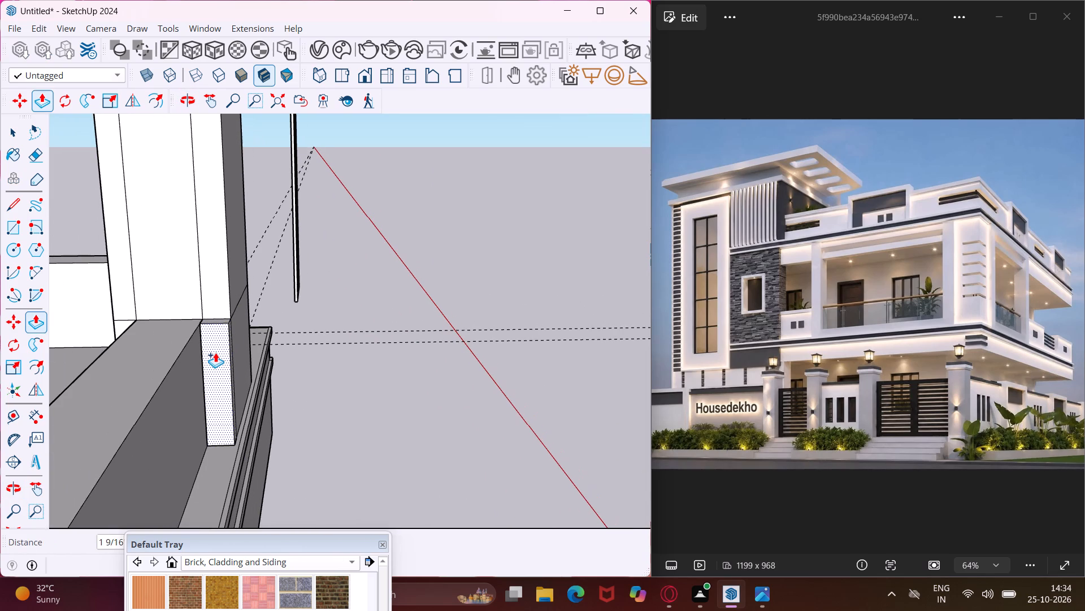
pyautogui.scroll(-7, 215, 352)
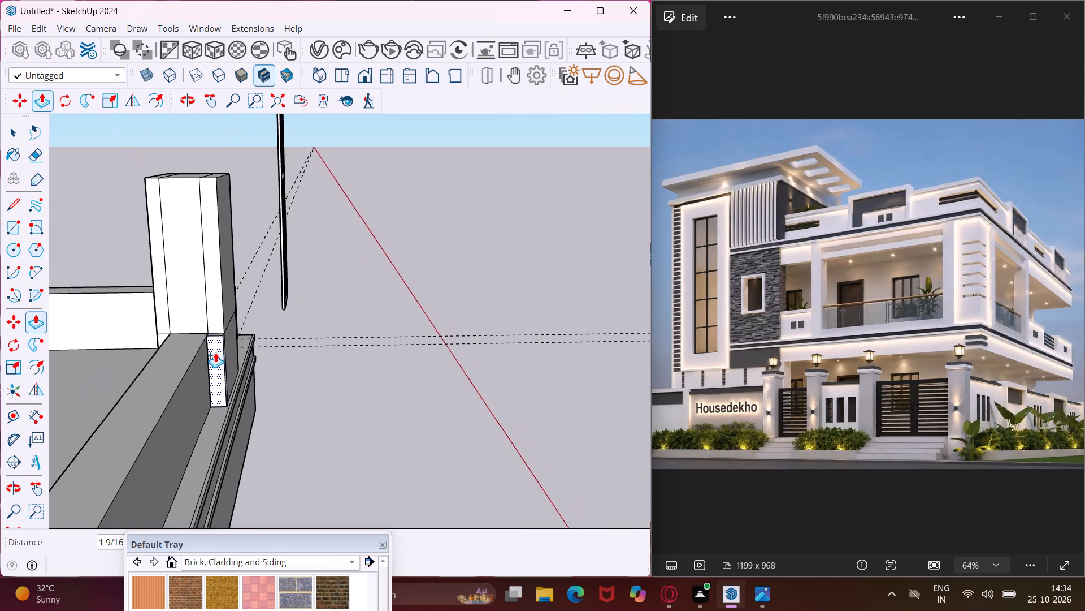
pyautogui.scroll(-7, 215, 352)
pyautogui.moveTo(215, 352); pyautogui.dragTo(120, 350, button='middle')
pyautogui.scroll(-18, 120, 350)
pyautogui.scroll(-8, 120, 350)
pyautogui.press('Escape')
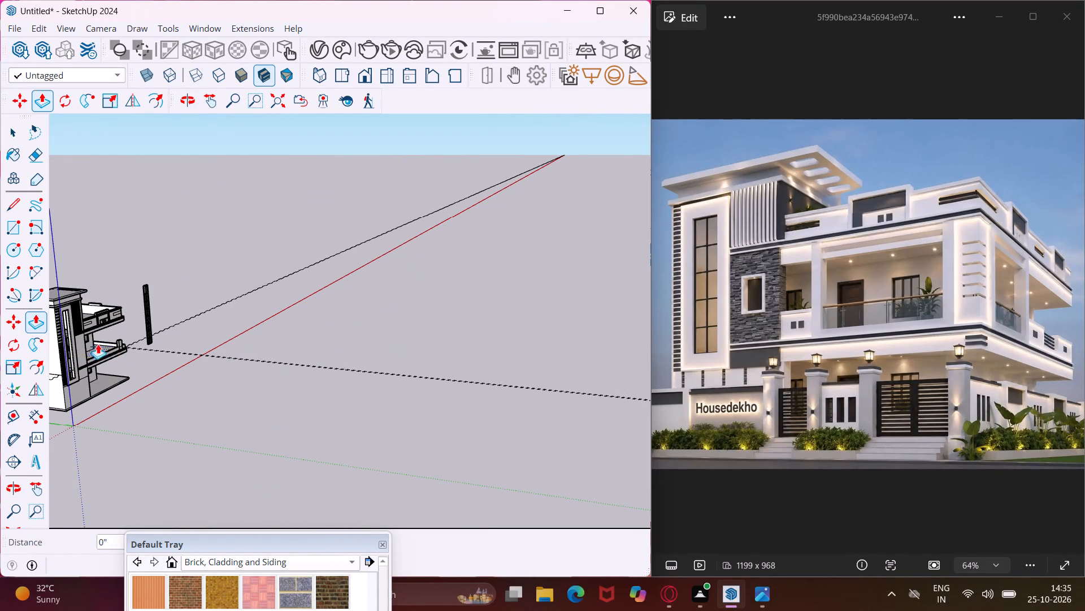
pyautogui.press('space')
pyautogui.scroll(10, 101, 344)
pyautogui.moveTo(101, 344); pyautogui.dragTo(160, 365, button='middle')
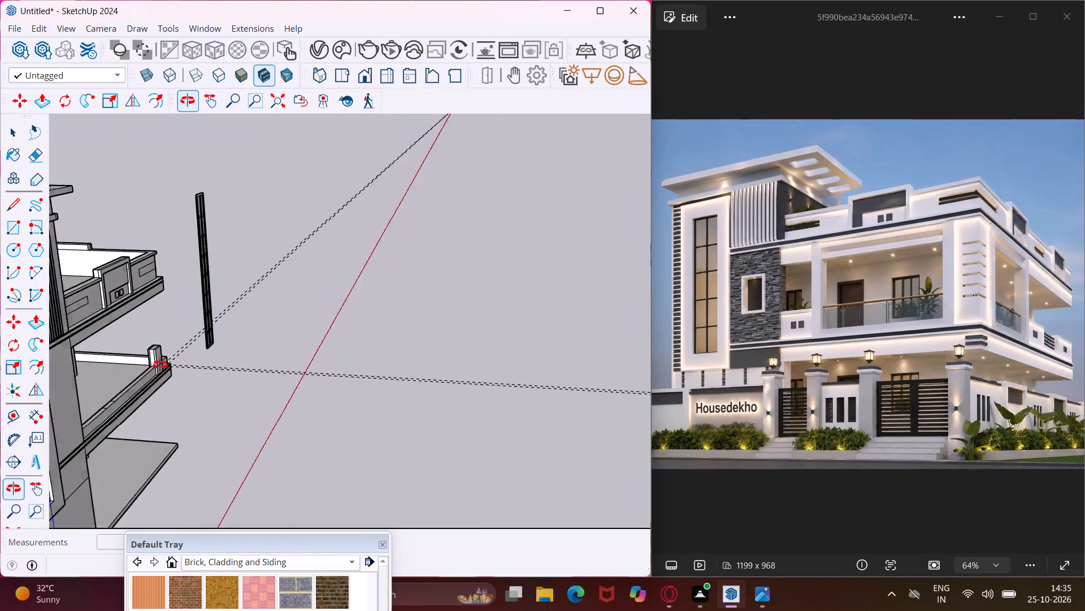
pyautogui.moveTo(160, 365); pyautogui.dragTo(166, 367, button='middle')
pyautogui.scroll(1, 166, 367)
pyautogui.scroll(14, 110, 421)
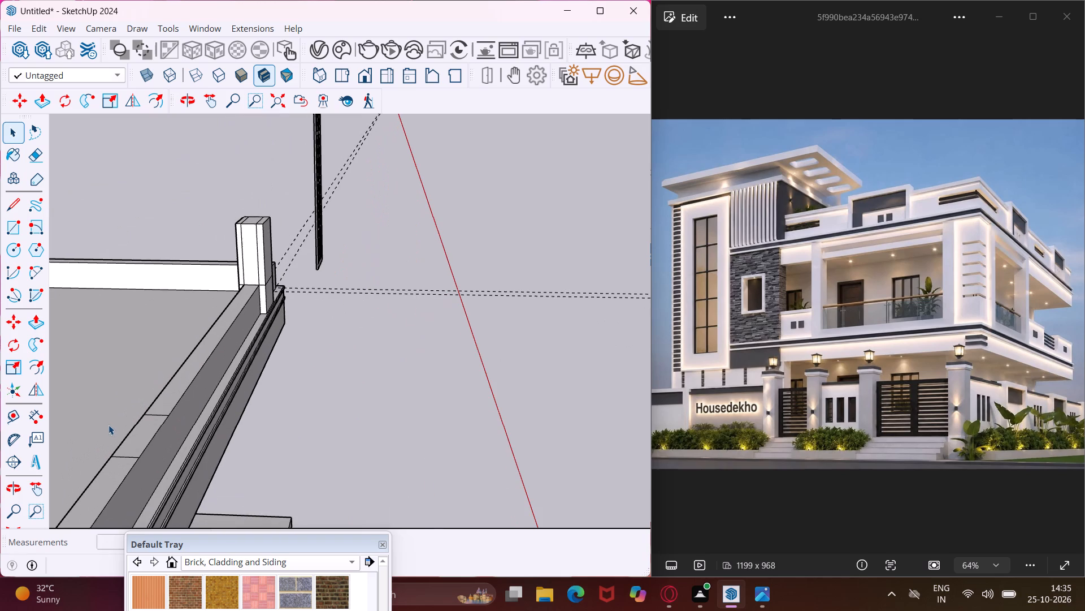
# Push/Pull the second marked section of the front parapet's top up to the corner post's height.
pyautogui.click(133, 444)
pyautogui.press('p')
pyautogui.click(133, 444)
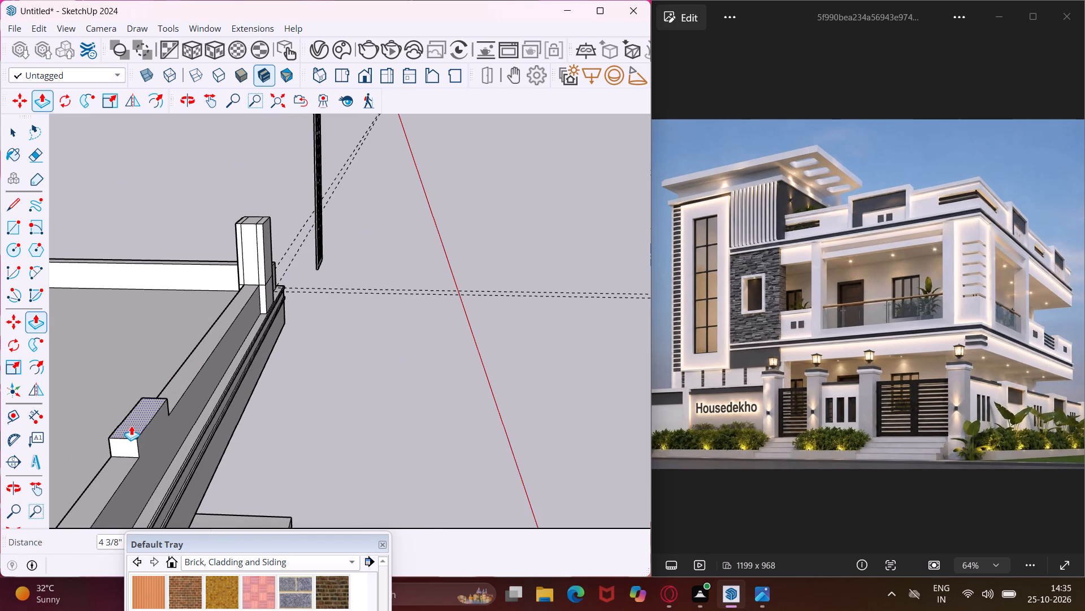
pyautogui.click(252, 222)
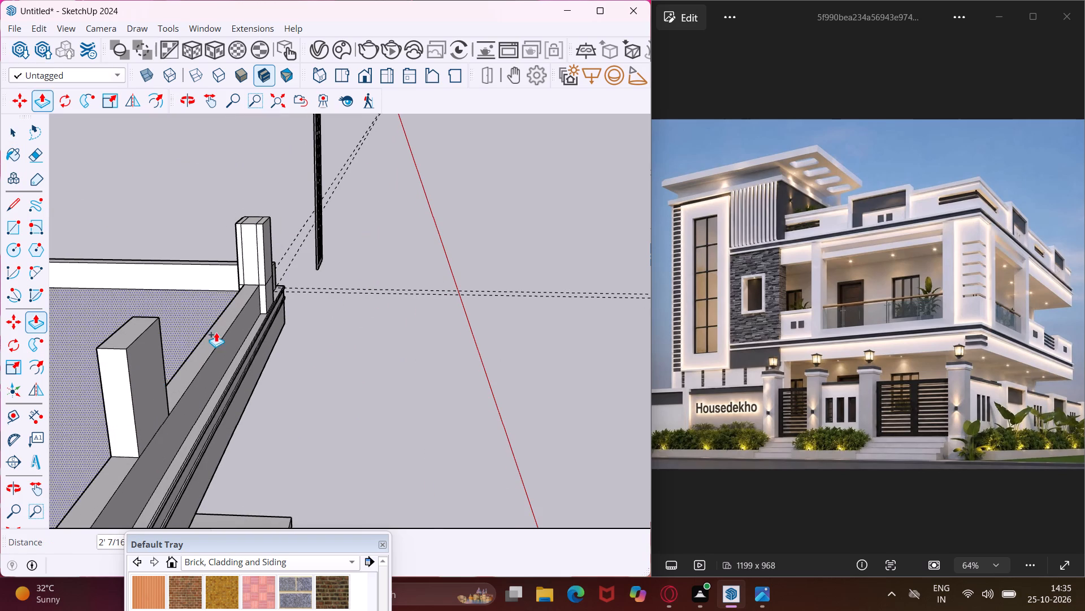
# Push/Pull the second post's front face outward about 2 9/16", aligning it with the corner post's front face.
pyautogui.scroll(4, 156, 440)
pyautogui.click(146, 398)
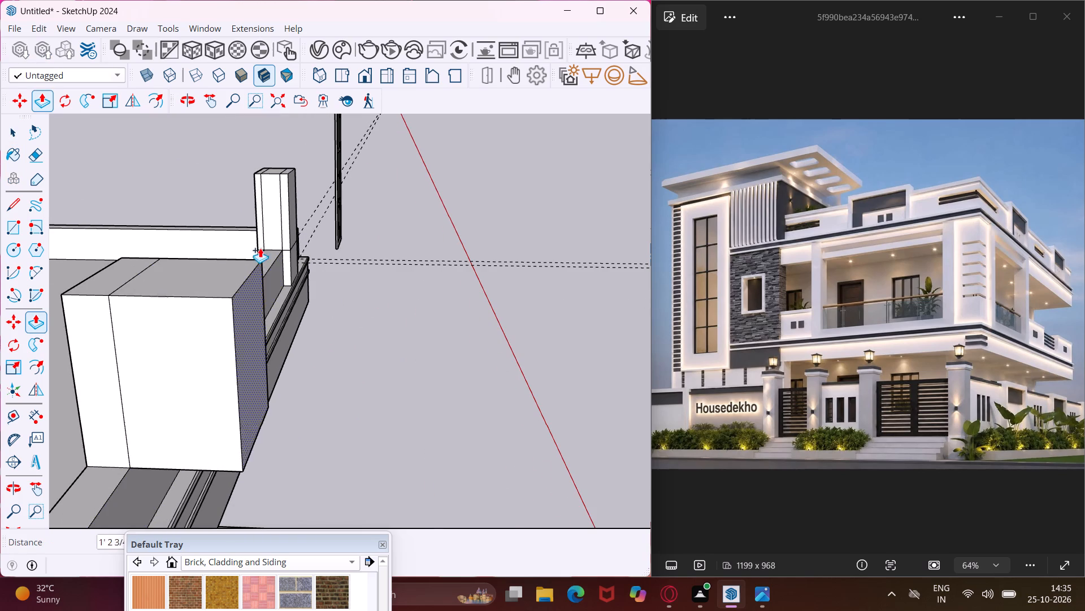
pyautogui.click(286, 188)
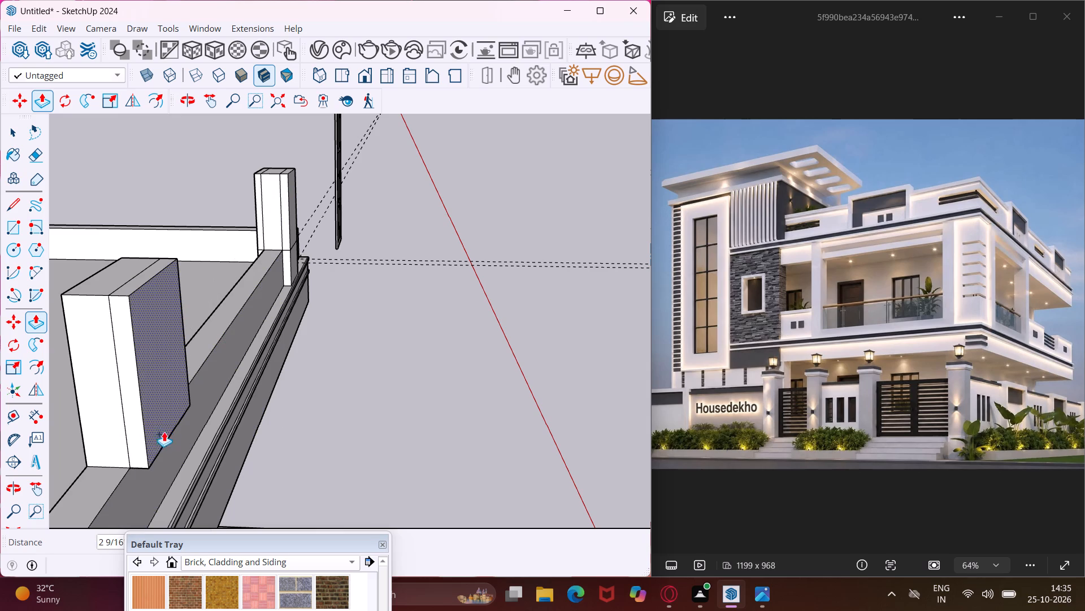
# Push/Pull the second post's rear face toward the balcony by the same 2 9/16" distance.
pyautogui.moveTo(99, 410); pyautogui.dragTo(251, 375, button='middle')
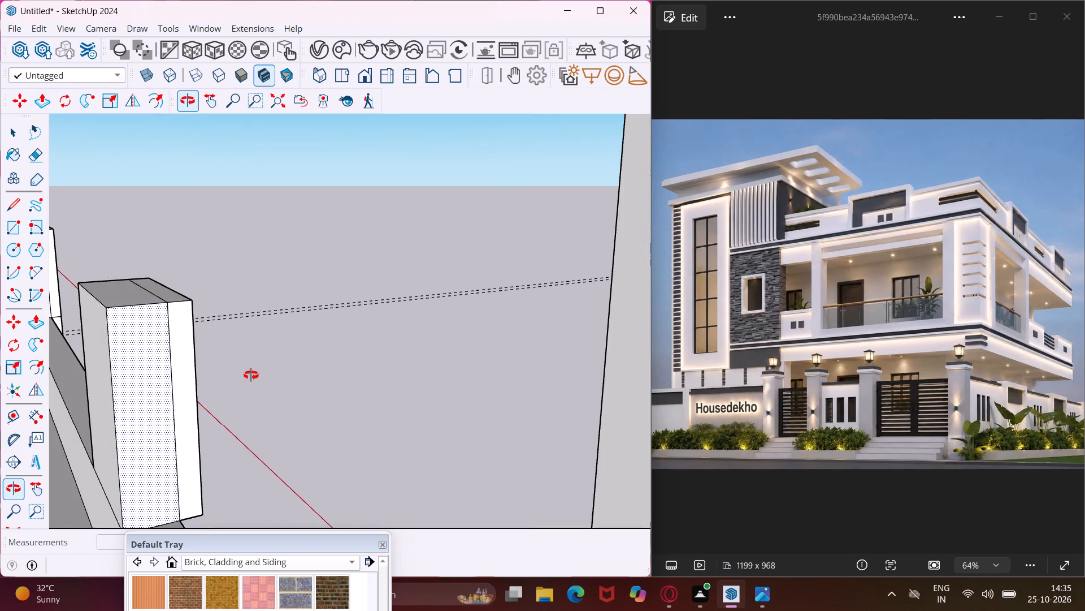
pyautogui.moveTo(251, 375); pyautogui.dragTo(266, 374, button='middle')
pyautogui.doubleClick(119, 393)
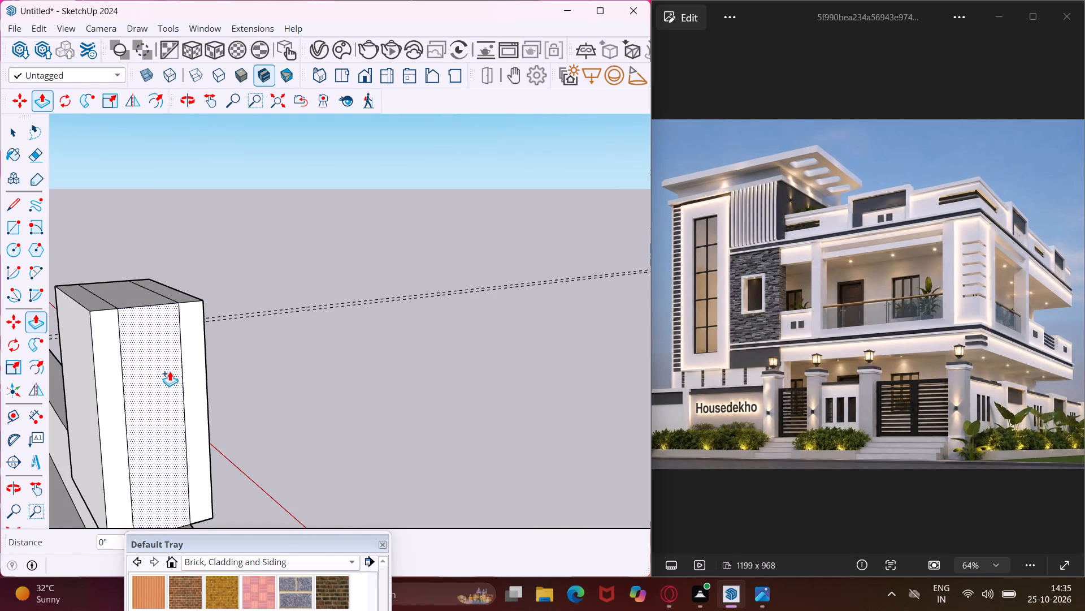
# Push/Pull the underside of the second post's front overhang down 1' to the base of the front parapet.
pyautogui.moveTo(213, 368); pyautogui.dragTo(49, 370, button='middle')
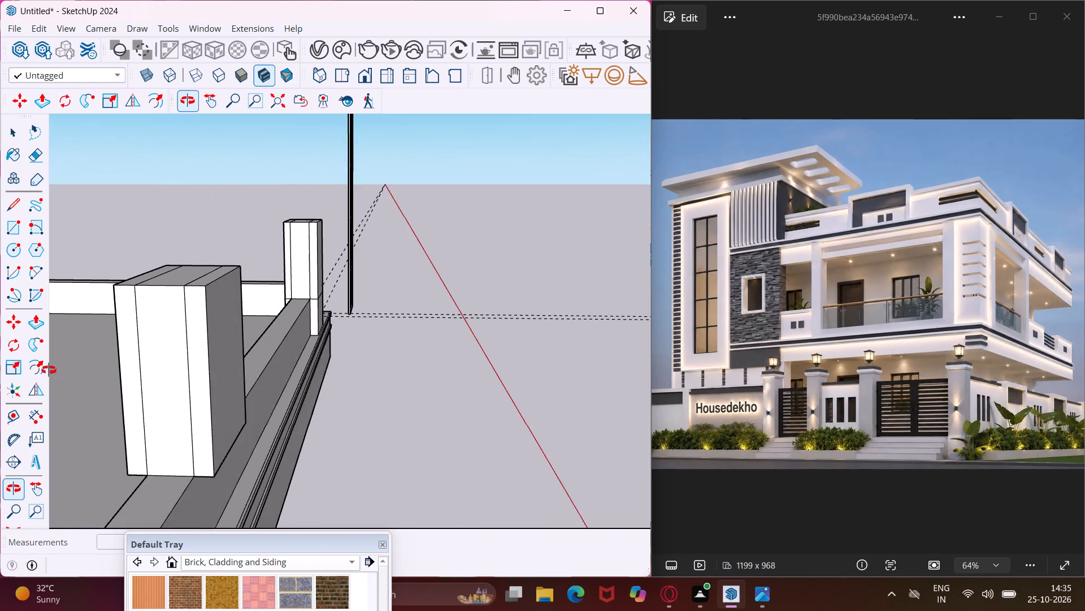
pyautogui.moveTo(49, 370); pyautogui.dragTo(43, 368, button='middle')
pyautogui.scroll(4, 206, 470)
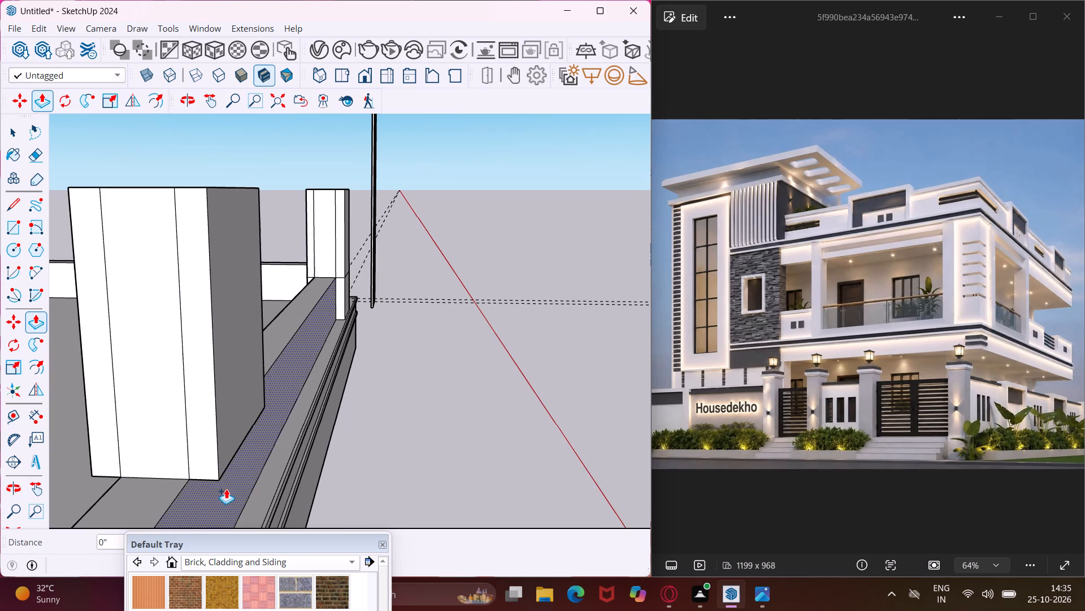
pyautogui.moveTo(226, 489); pyautogui.dragTo(199, 305, button='middle')
pyautogui.scroll(3, 199, 411)
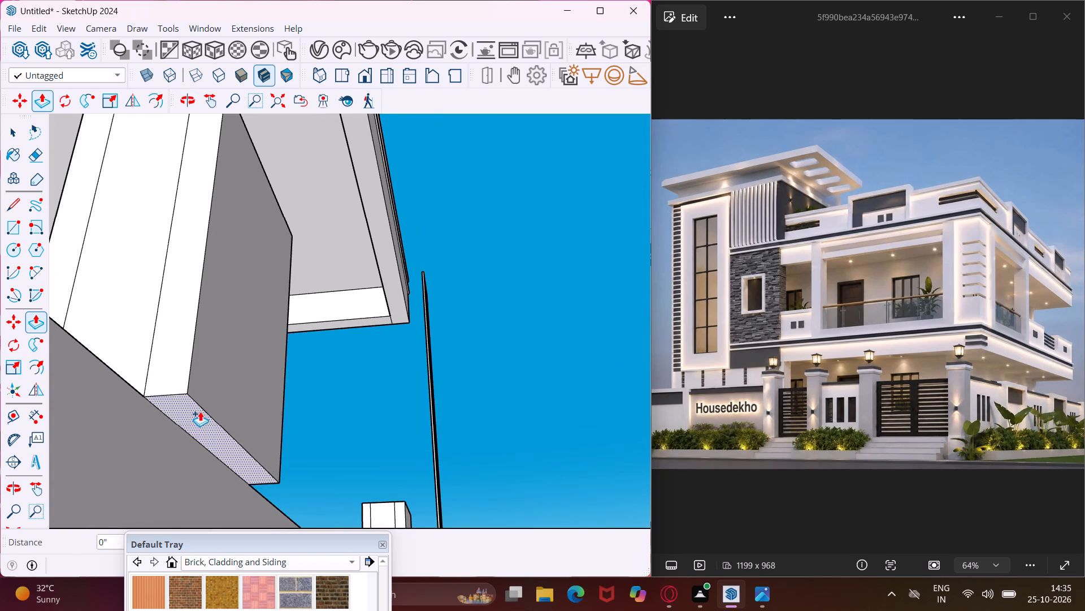
pyautogui.click(200, 411)
pyautogui.scroll(-8, 201, 436)
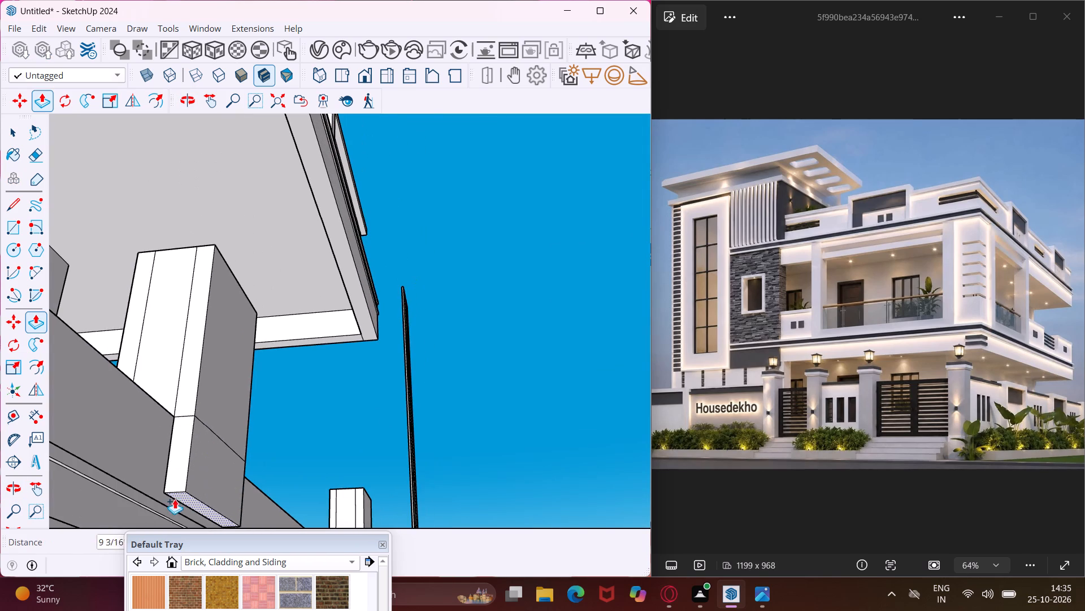
pyautogui.click(173, 507)
# Push/Pull the side of the second post's lower front projection about 9' 4" along the parapet to meet the corner post.
pyautogui.moveTo(247, 480); pyautogui.dragTo(196, 491, button='middle')
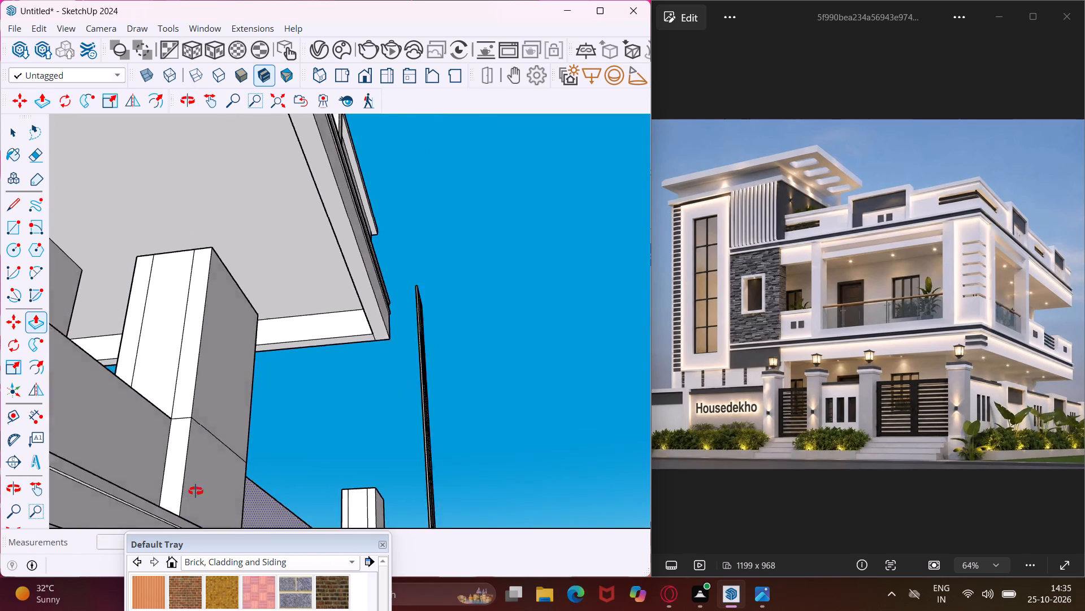
pyautogui.moveTo(196, 491); pyautogui.dragTo(75, 504, button='middle')
pyautogui.scroll(-9, 75, 465)
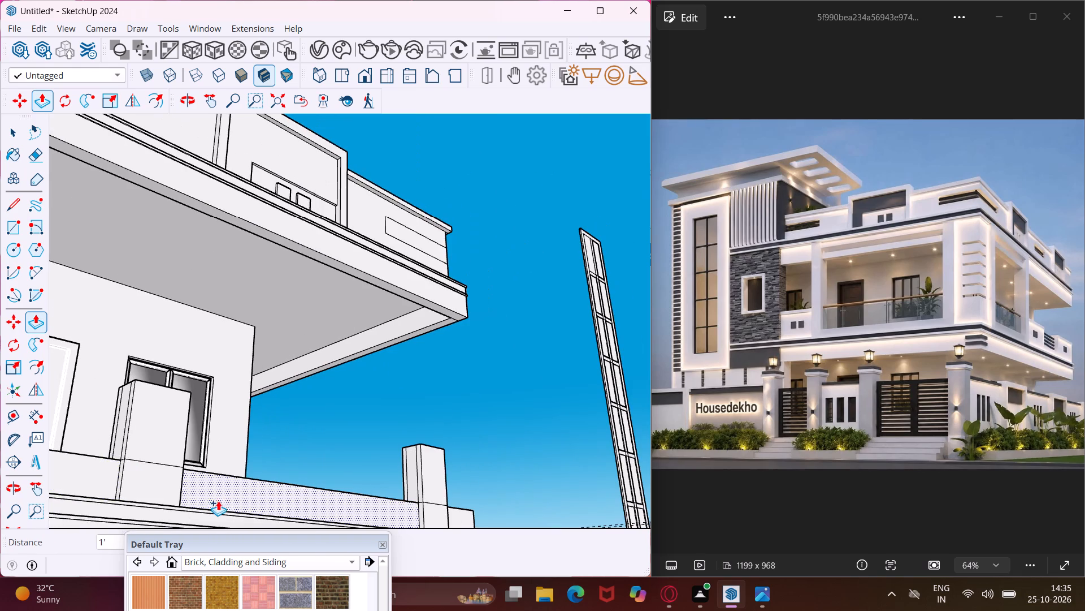
pyautogui.moveTo(191, 506); pyautogui.dragTo(45, 541, button='middle')
pyautogui.scroll(-10, 126, 440)
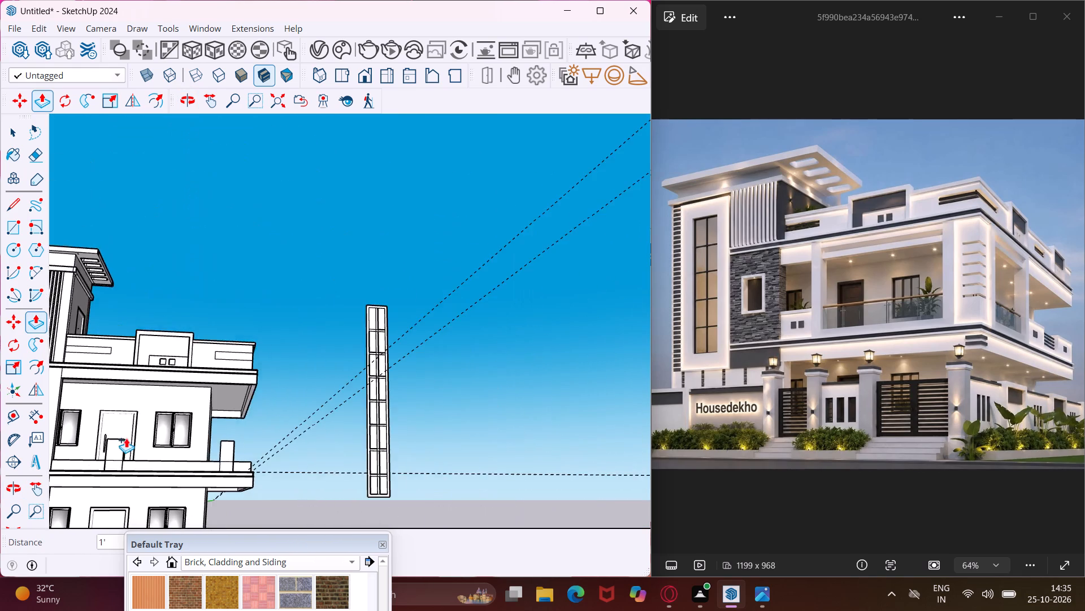
pyautogui.scroll(-4, 126, 438)
pyautogui.moveTo(163, 452); pyautogui.dragTo(9, 541, button='middle')
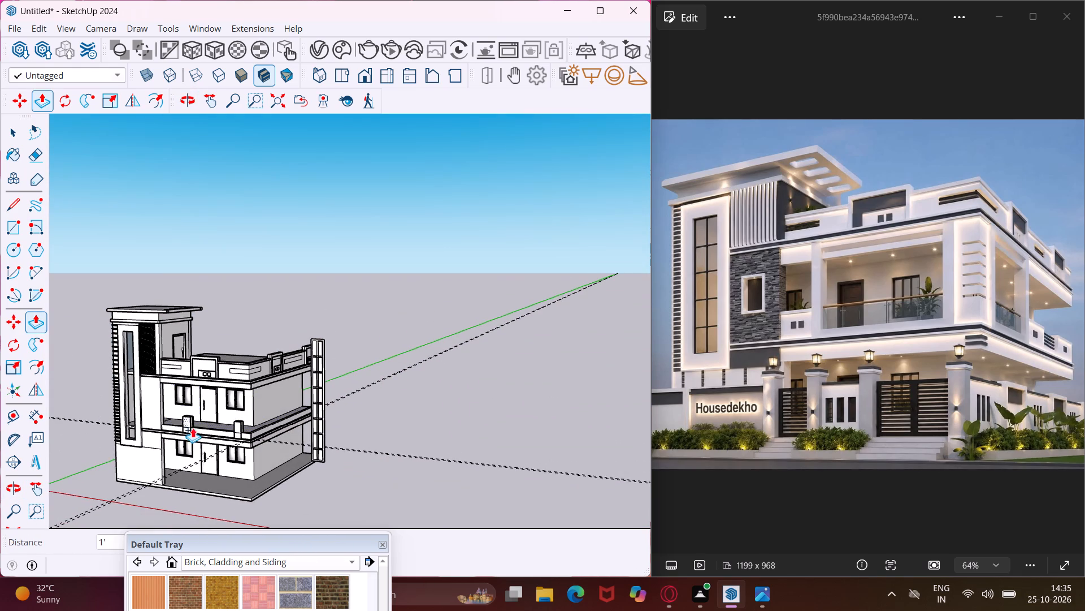
pyautogui.scroll(20, 199, 430)
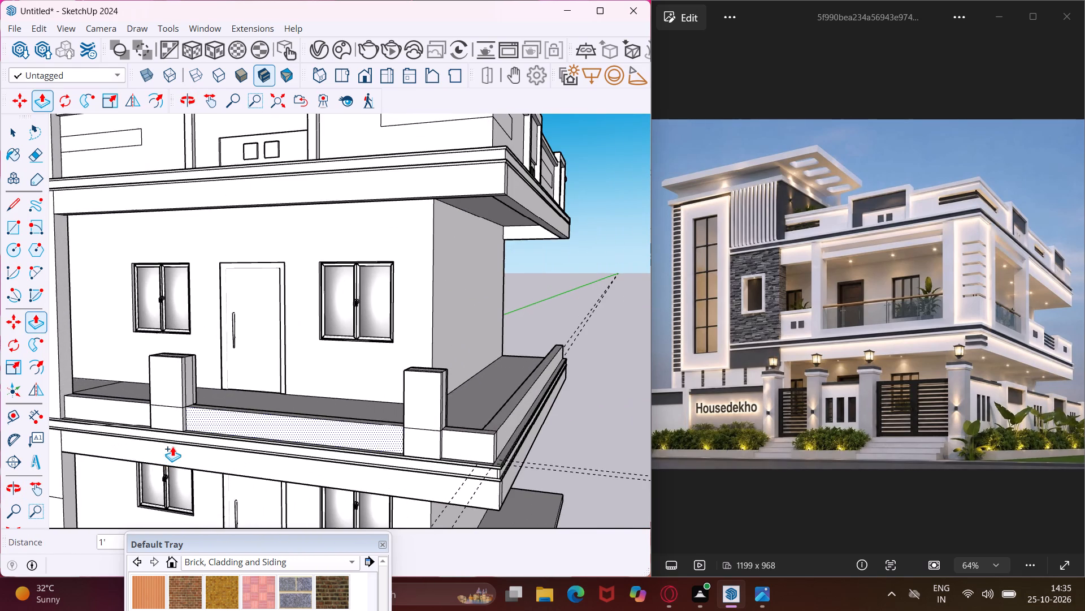
pyautogui.moveTo(252, 431); pyautogui.dragTo(132, 434, button='middle')
pyautogui.scroll(1, 252, 431)
pyautogui.scroll(9, 139, 402)
pyautogui.click(145, 402)
pyautogui.scroll(-10, 158, 407)
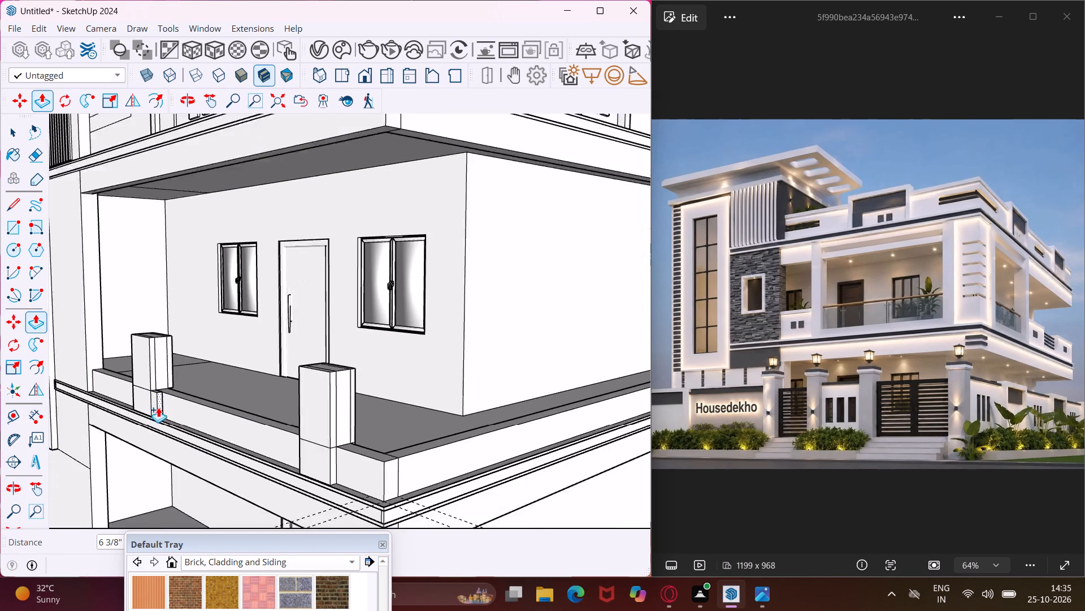
pyautogui.moveTo(284, 452); pyautogui.dragTo(544, 486, button='middle')
pyautogui.scroll(3, 520, 449)
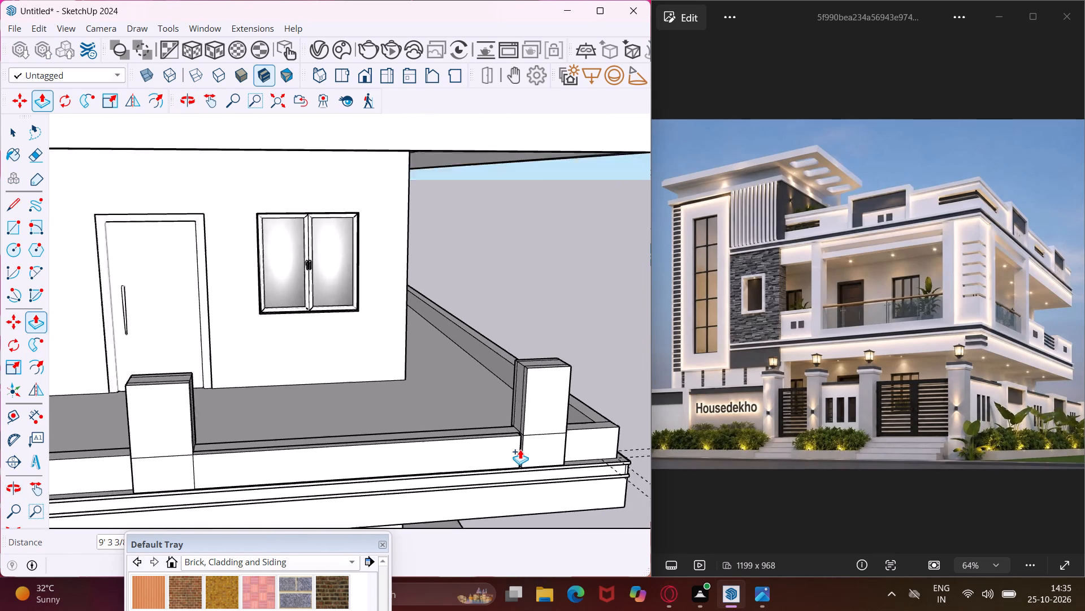
pyautogui.scroll(16, 520, 449)
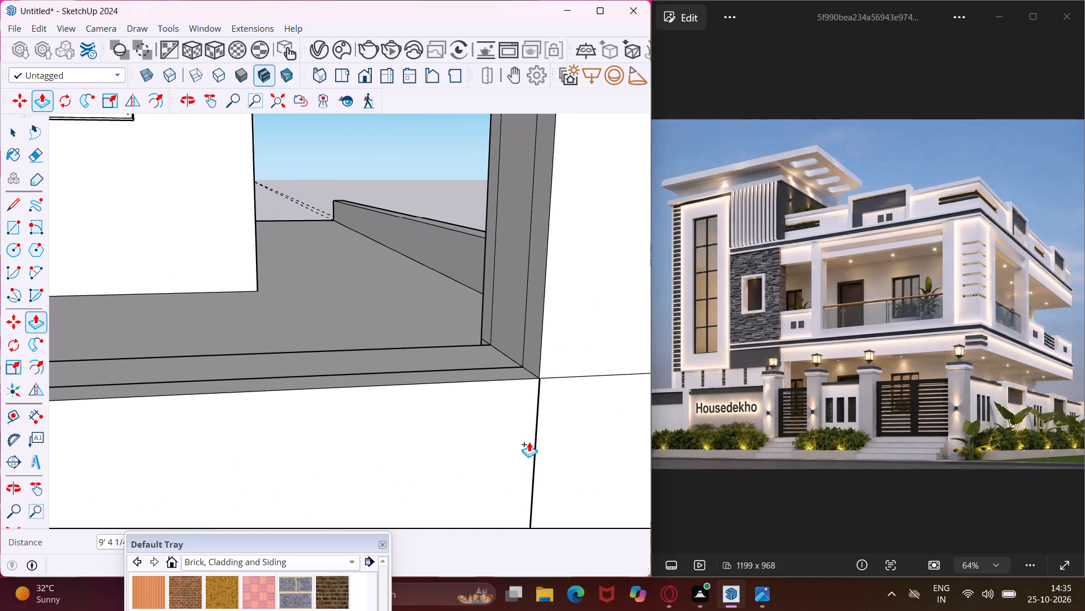
pyautogui.click(540, 426)
pyautogui.scroll(-6, 513, 390)
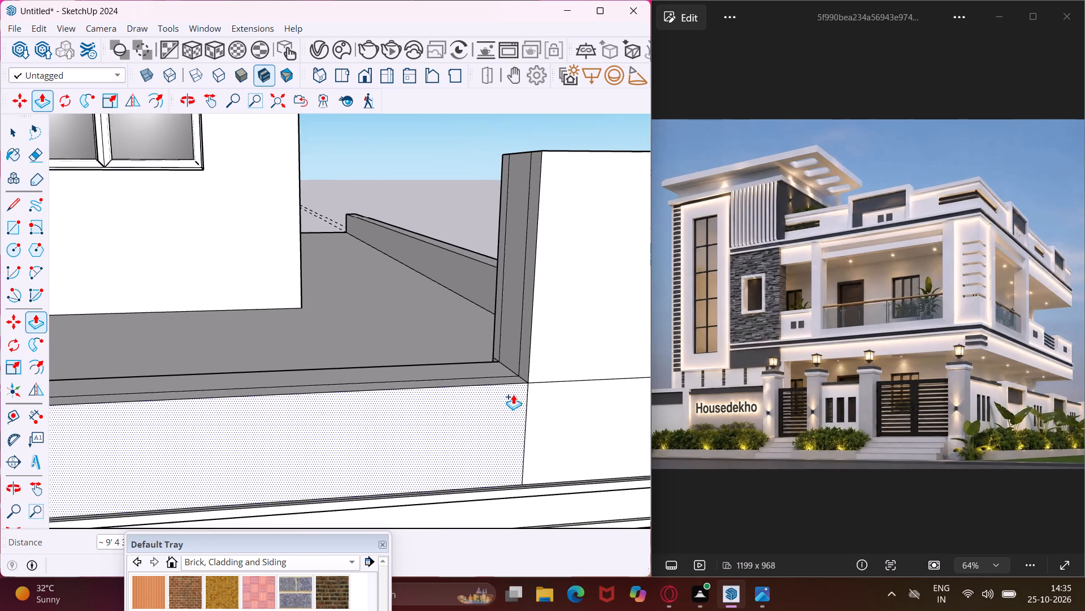
pyautogui.moveTo(511, 395); pyautogui.dragTo(654, 462, button='middle')
pyautogui.scroll(-6, 501, 388)
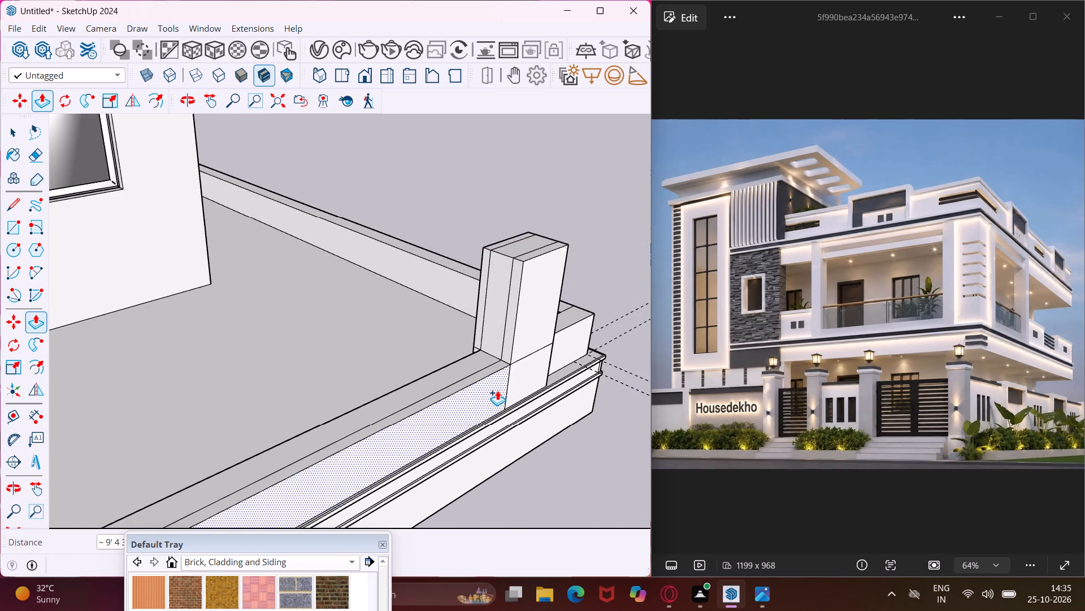
pyautogui.scroll(-6, 497, 390)
pyautogui.scroll(1, 496, 391)
pyautogui.moveTo(496, 391); pyautogui.dragTo(173, 448, button='middle')
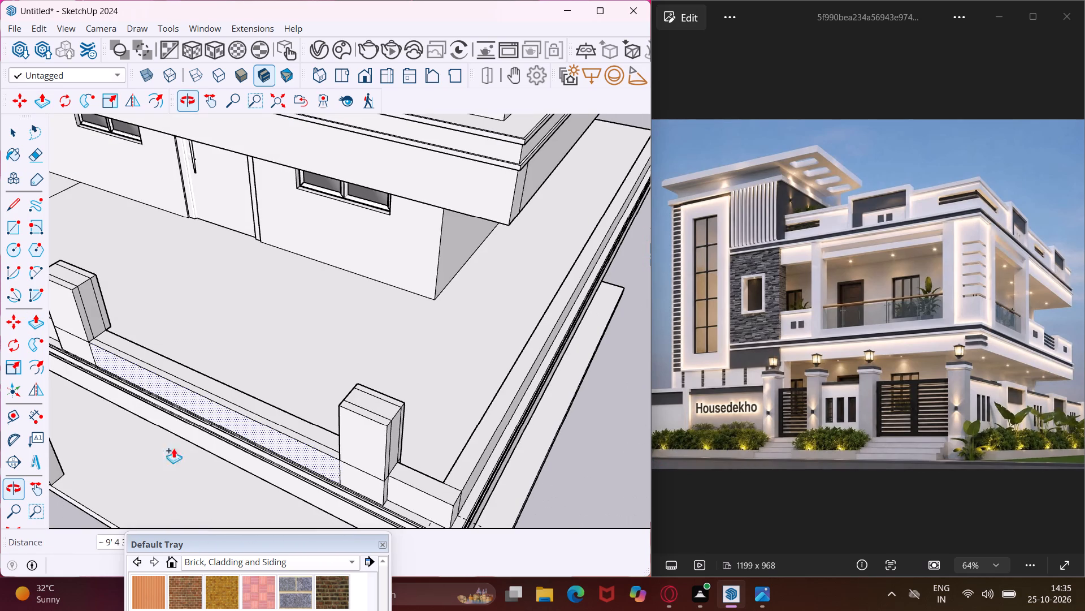